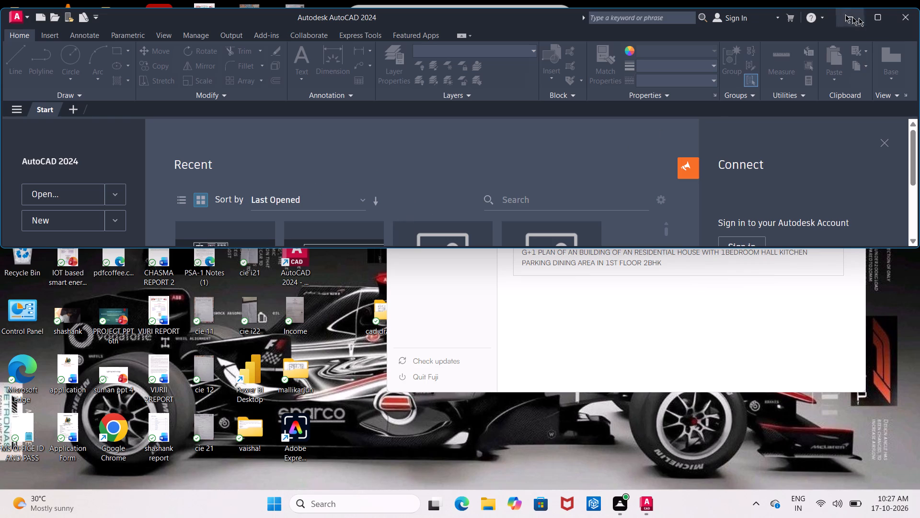
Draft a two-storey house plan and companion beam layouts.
Maximize the application window and create a new blank drawing.
click(881, 17)
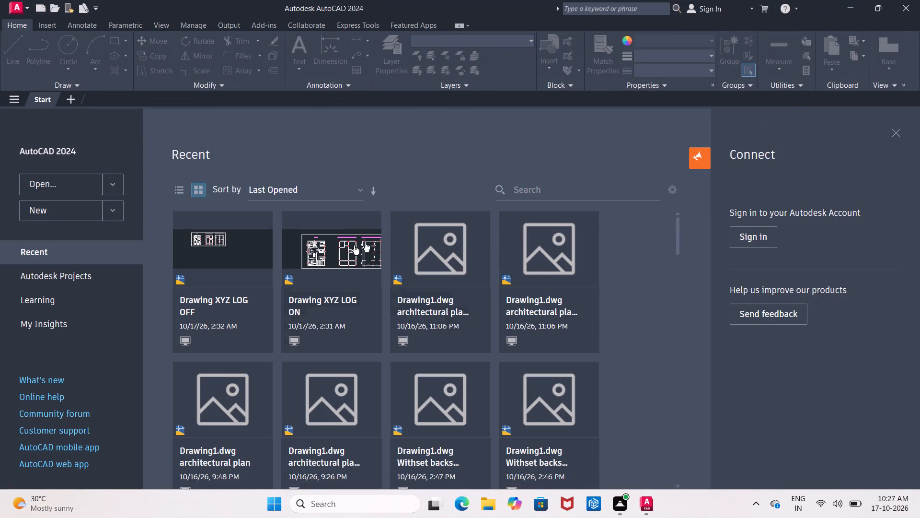
click(72, 204)
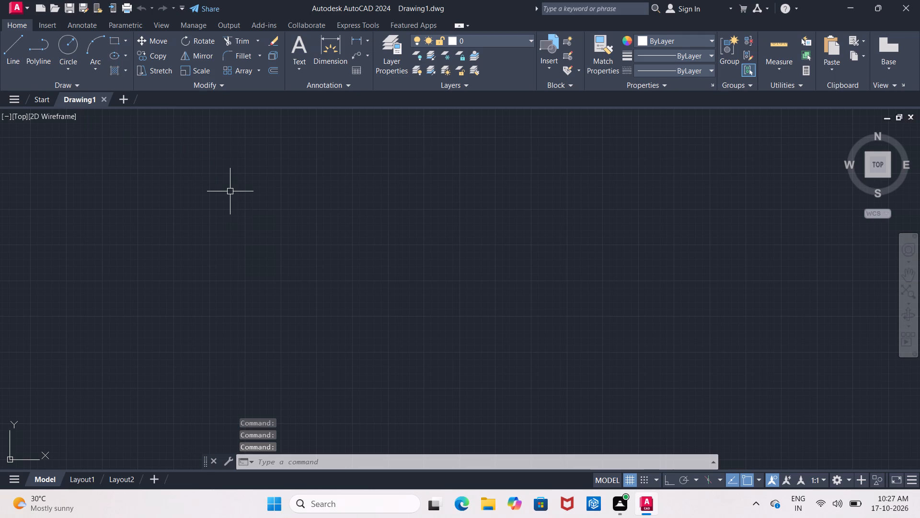
Turn off the UCS icon using UCSICON.
text(UCS)
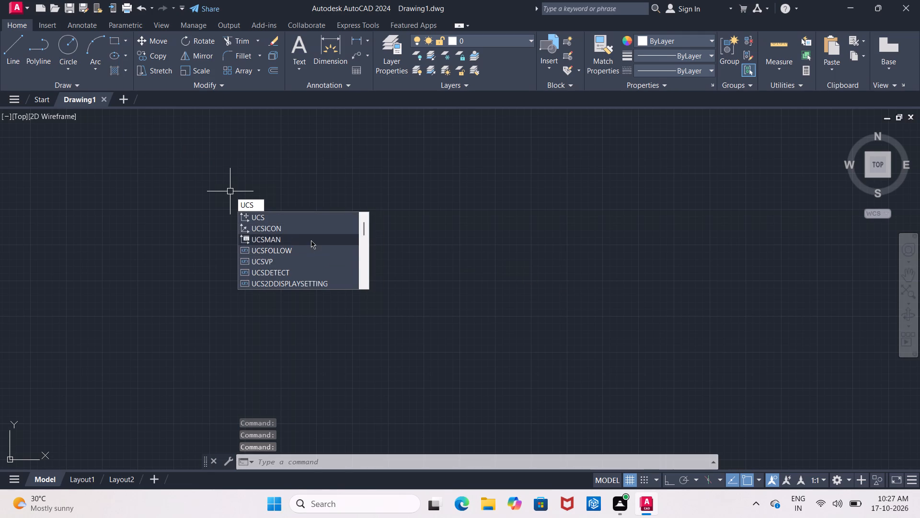
click(312, 233)
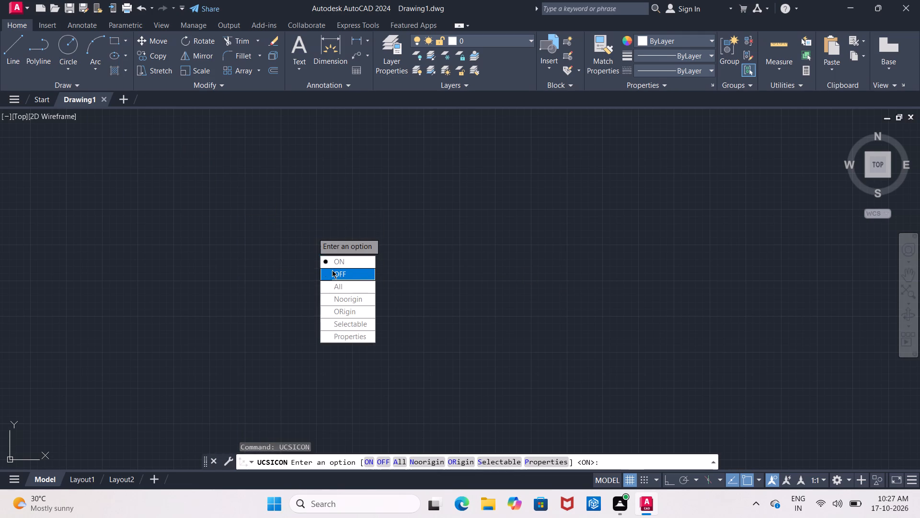
drag(332, 270, 312, 233)
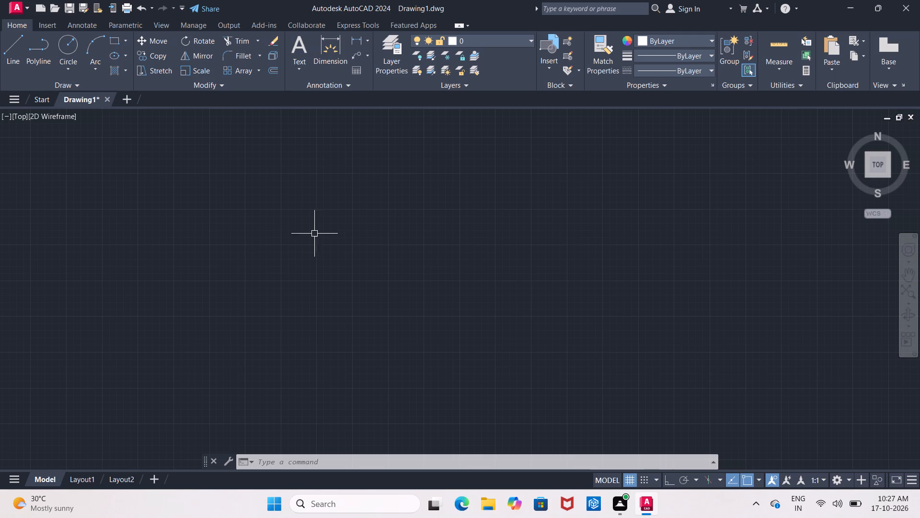
Configure the drawing units to Architectural length with 0'-0 1/2" precision, 0.00 angle precision and Inches insertion scale.
text(UN)
click(379, 227)
click(431, 161)
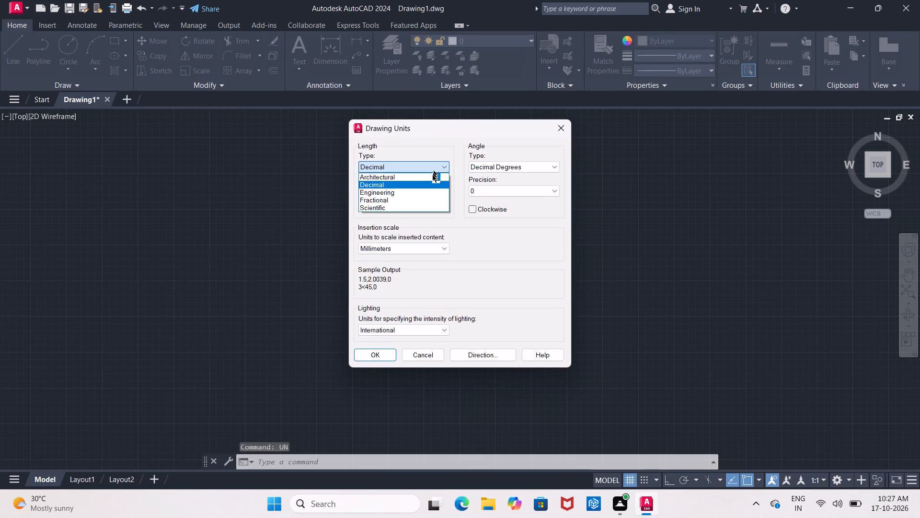
click(430, 170)
click(432, 187)
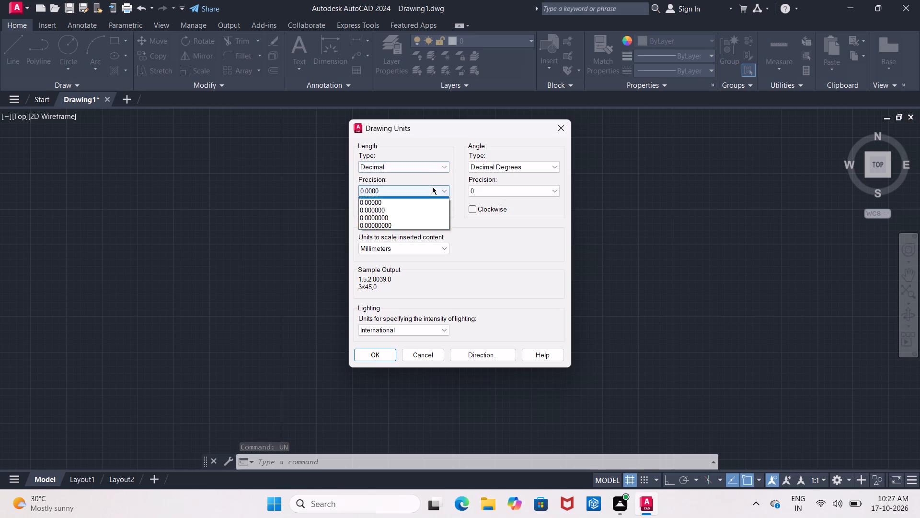
click(424, 213)
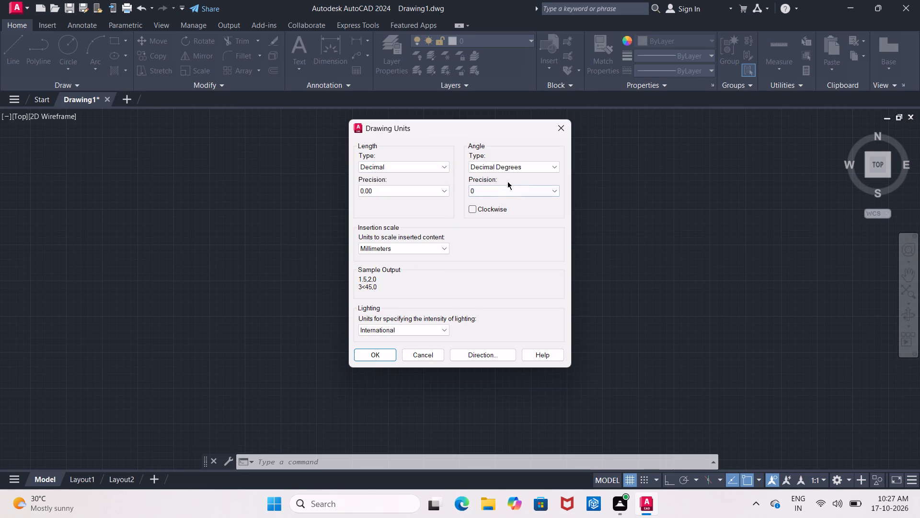
click(448, 164)
click(435, 178)
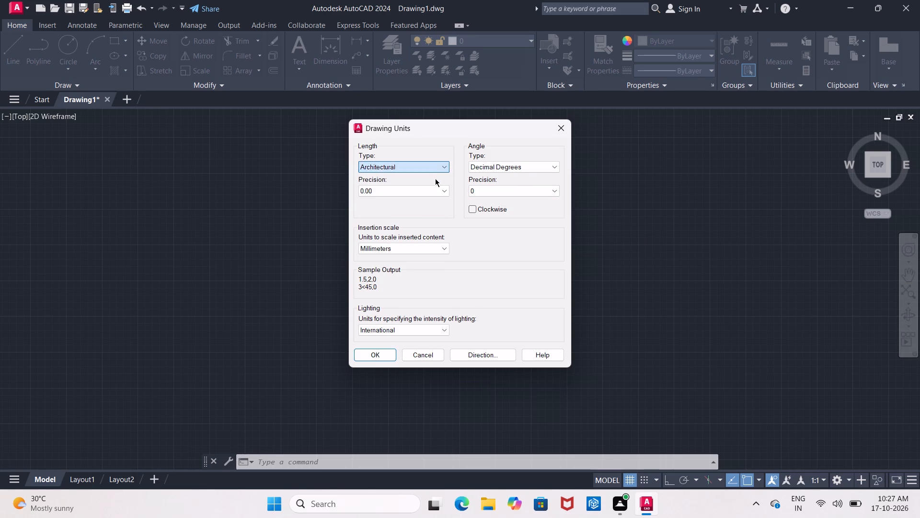
click(407, 189)
click(403, 207)
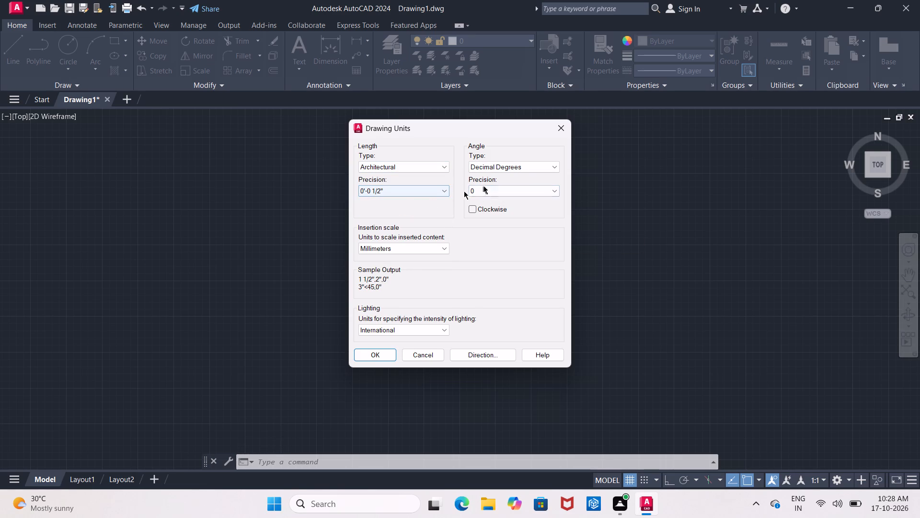
click(503, 187)
click(503, 212)
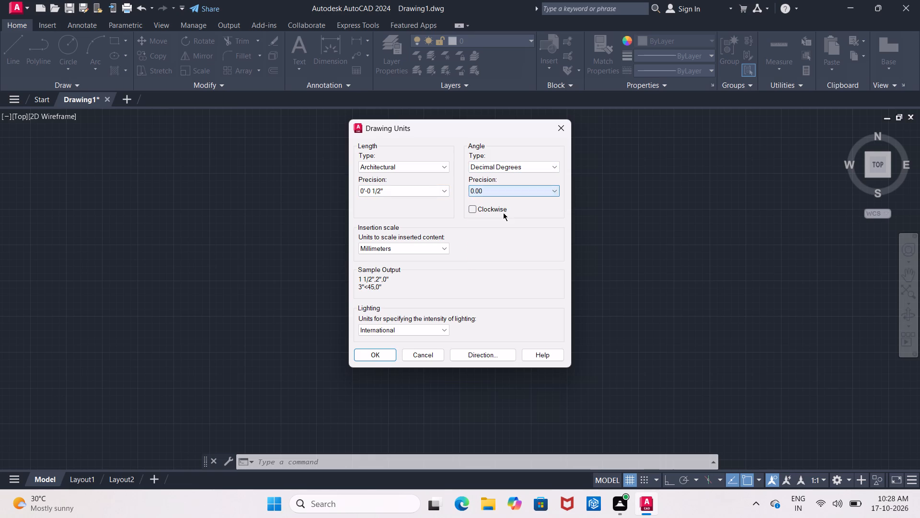
click(414, 250)
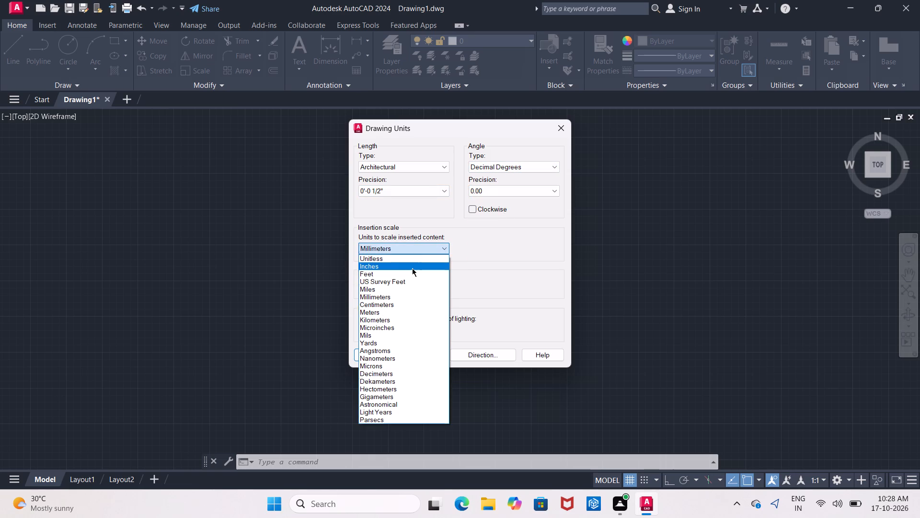
click(412, 268)
click(379, 351)
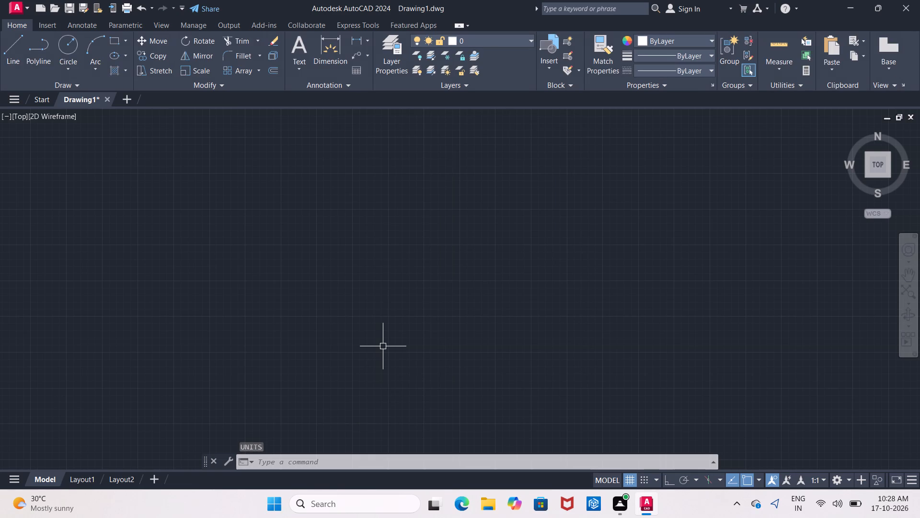
Modify the ISO-25 dimension style's primary units to Architectural format with 0'-0 1/2" precision.
key(d)
key(Return)
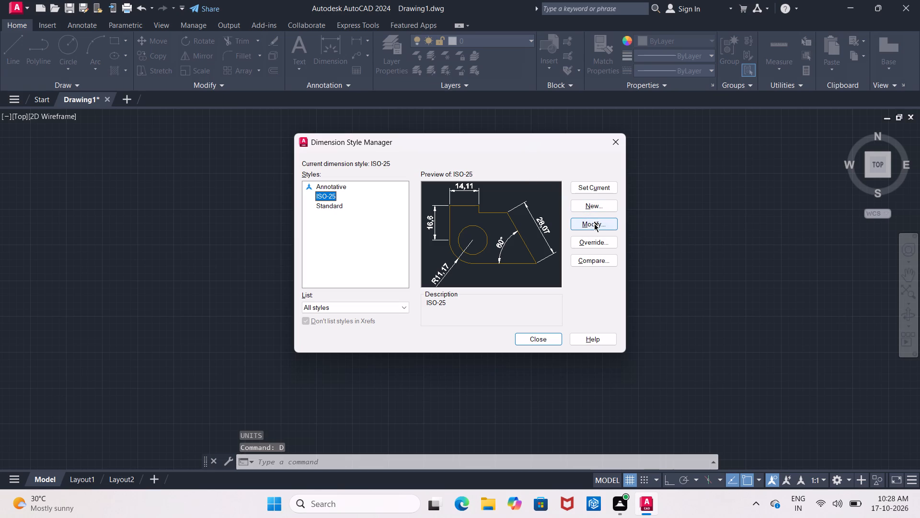
click(594, 224)
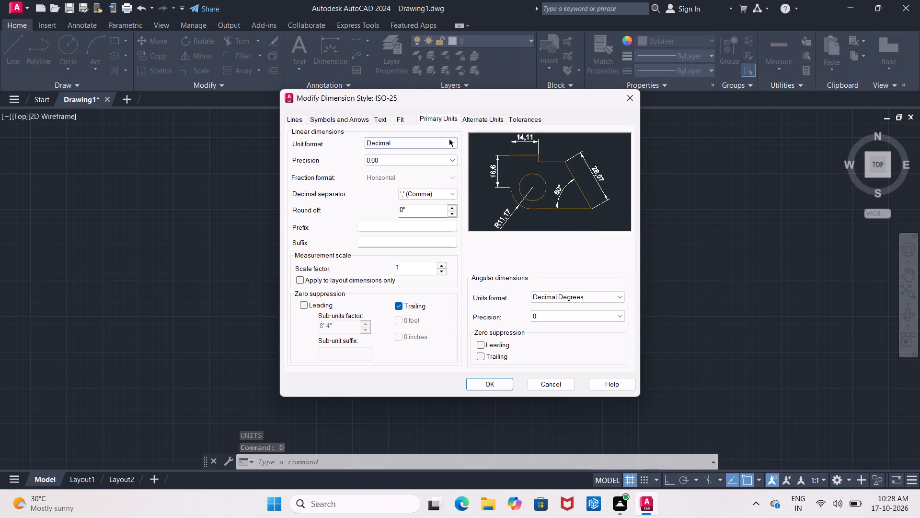
click(437, 144)
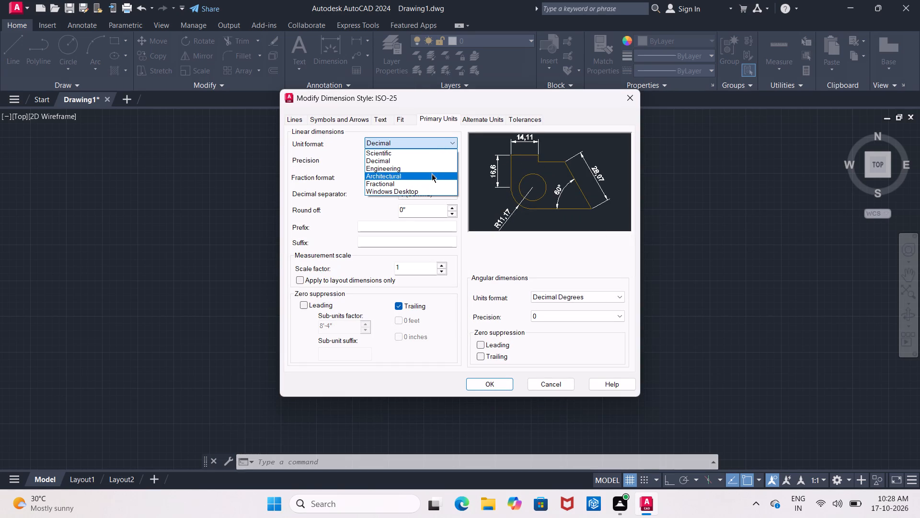
click(432, 174)
click(430, 160)
click(430, 177)
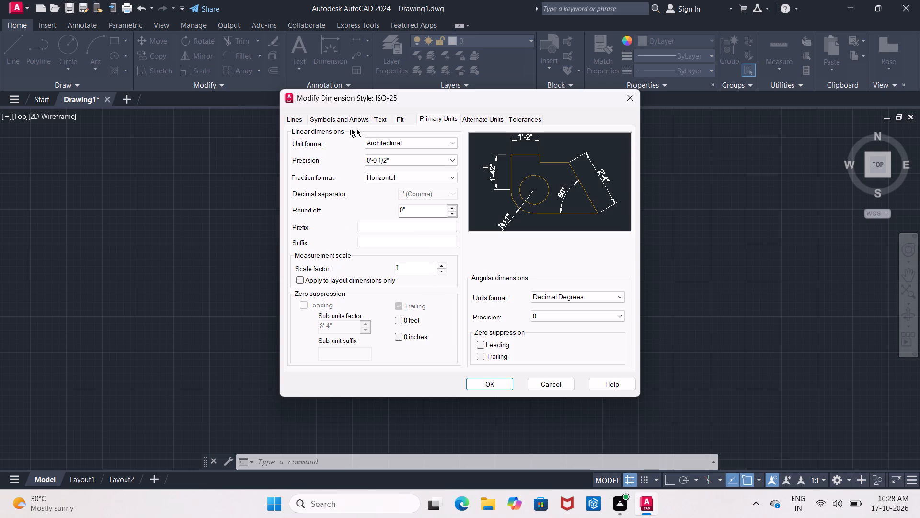
Set the ISO-25 dimension text height to 9" and the text offset from the dimension line to 2".
click(386, 116)
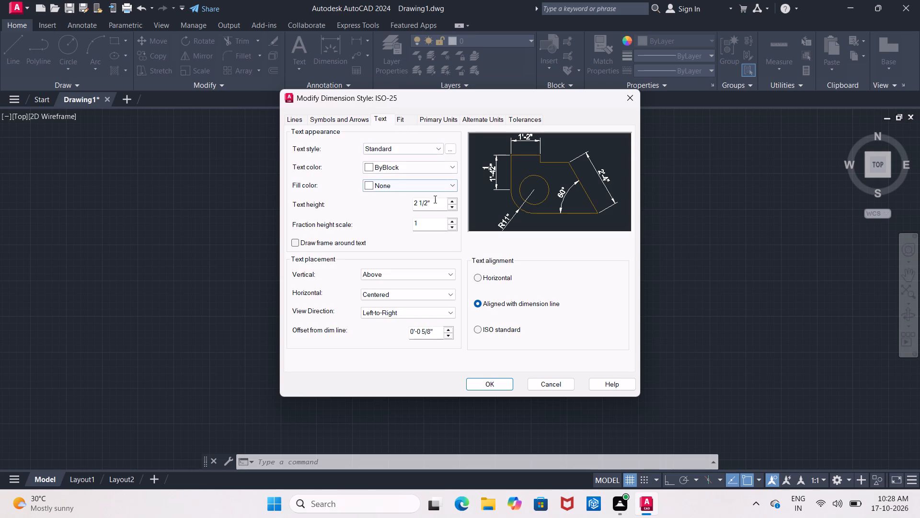
drag(435, 200, 393, 207)
key(9)
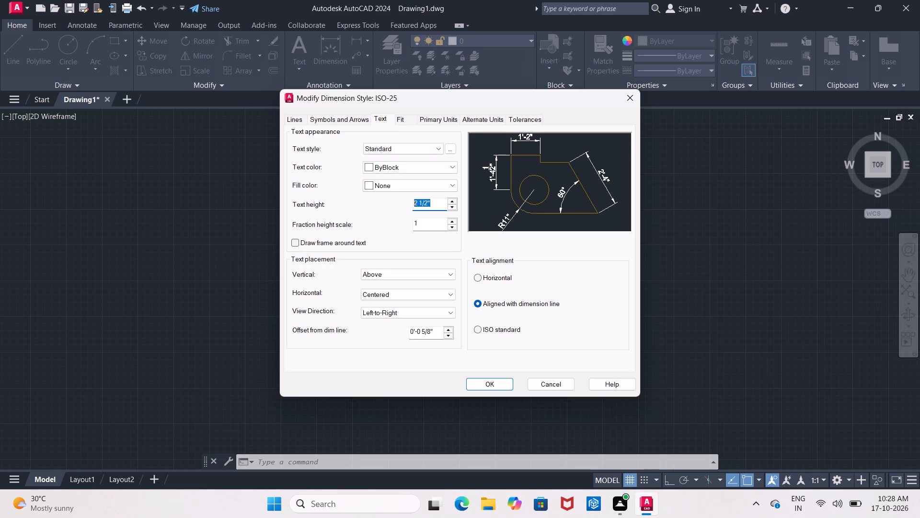
key(Right)
key(apostrophe)
key(Return)
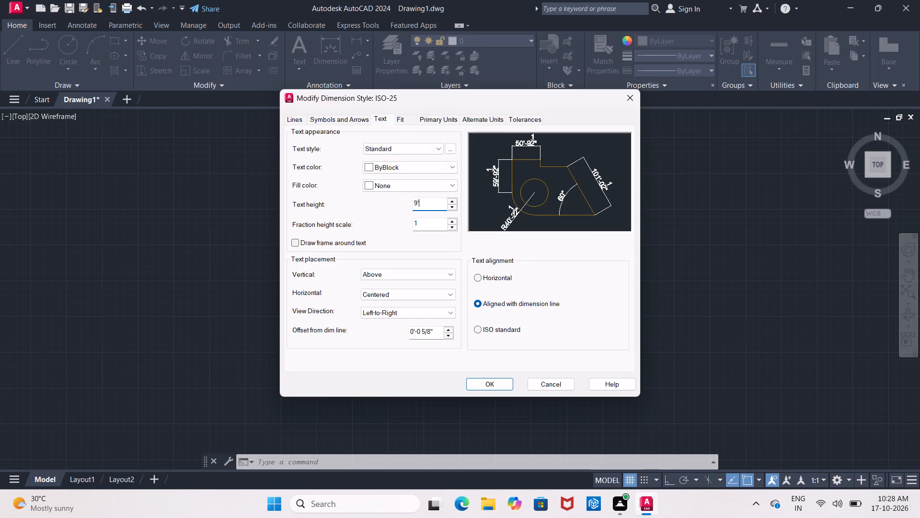
key(Right)
key(Right)
key(BackSpace)
key(shift+quotedbl)
drag(434, 330, 372, 331)
key(2)
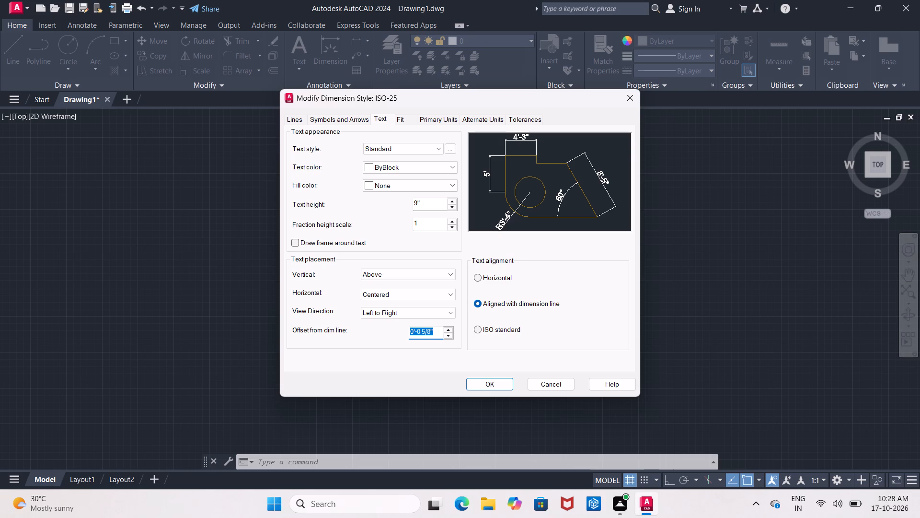
key(shift+quotedbl)
key(Return)
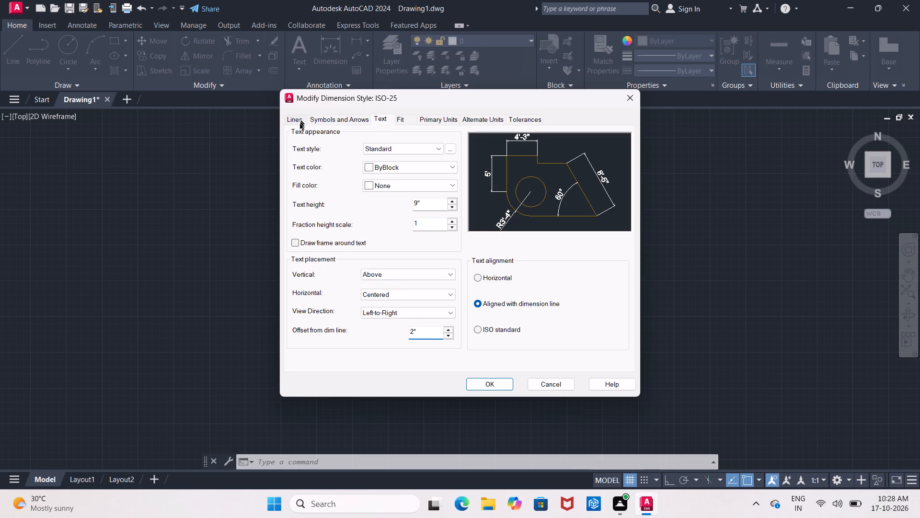
Set the dimension arrow size to 2", apply the style changes and make ISO-25 the current dimension style.
click(344, 117)
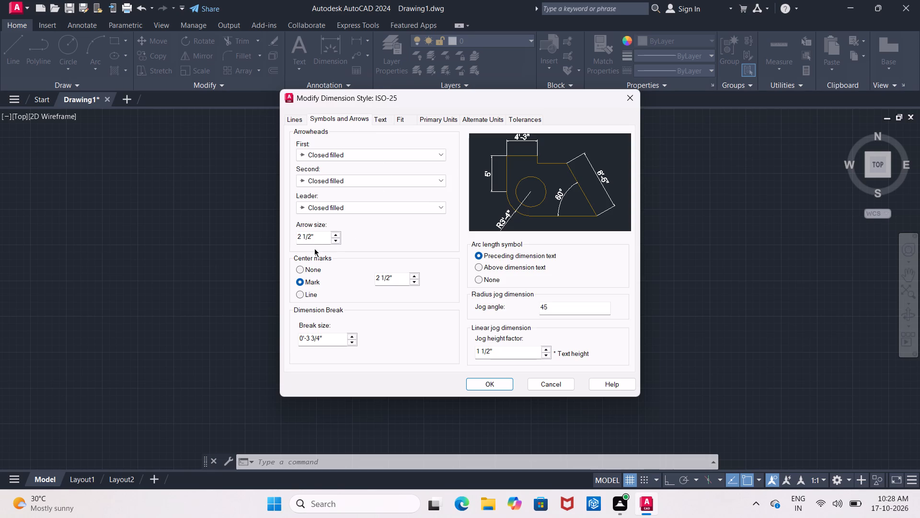
drag(313, 236, 291, 237)
text(2")
key(Return)
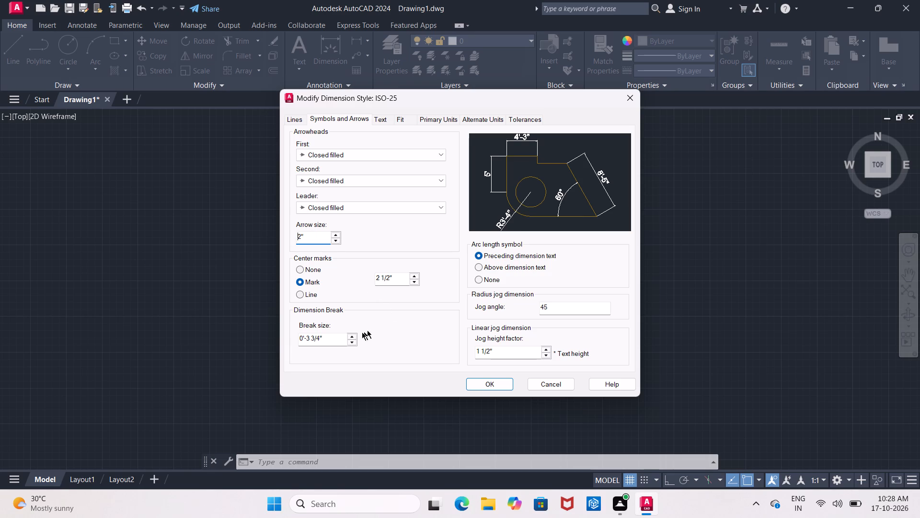
click(485, 381)
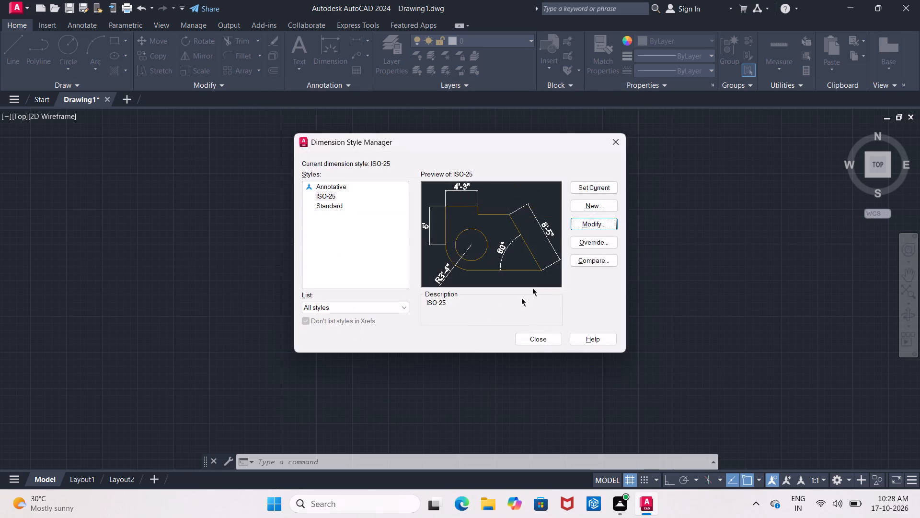
click(589, 187)
click(534, 343)
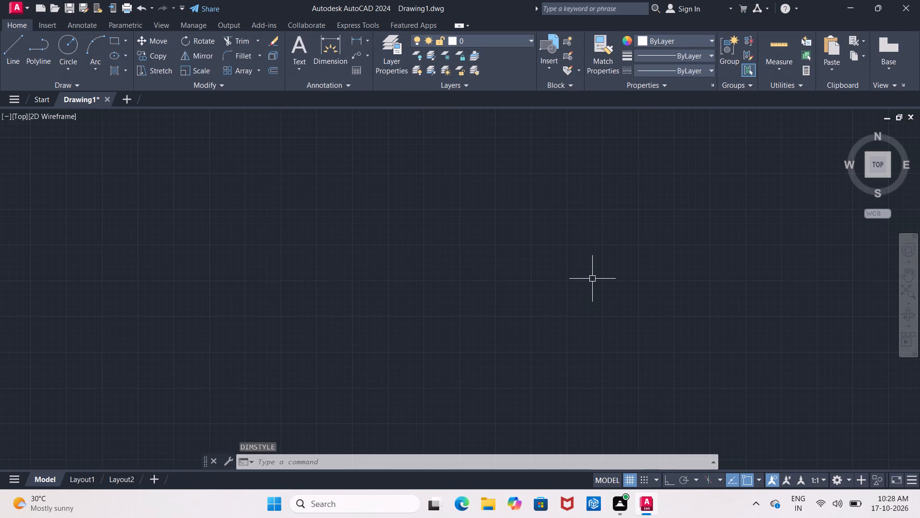
Turn off the drawing grid.
click(632, 480)
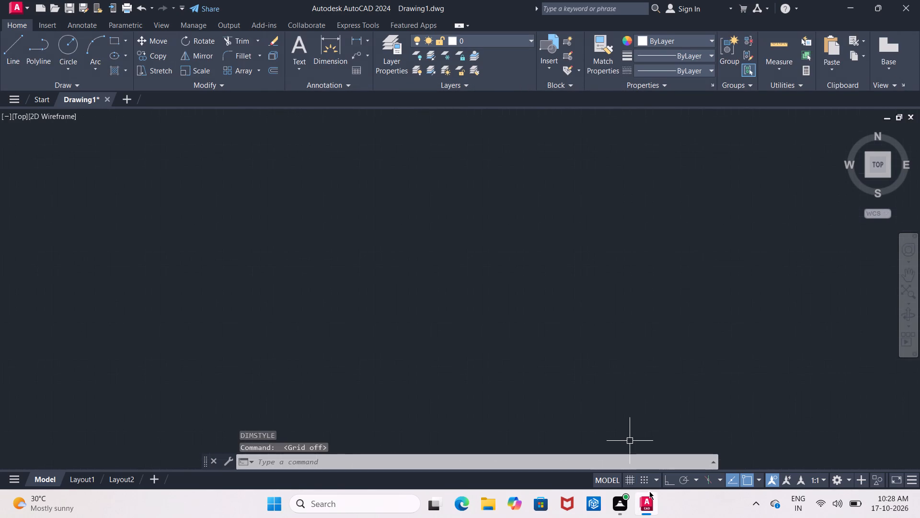
With Ortho on, draw a closed rectangular outline of lines, 30' wide and 40' deep, for the house plan.
key(l)
key(Return)
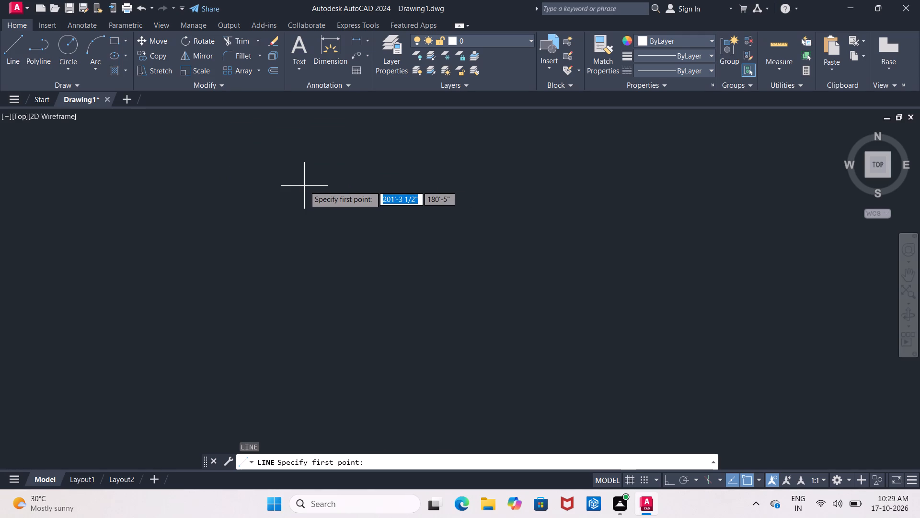
click(304, 186)
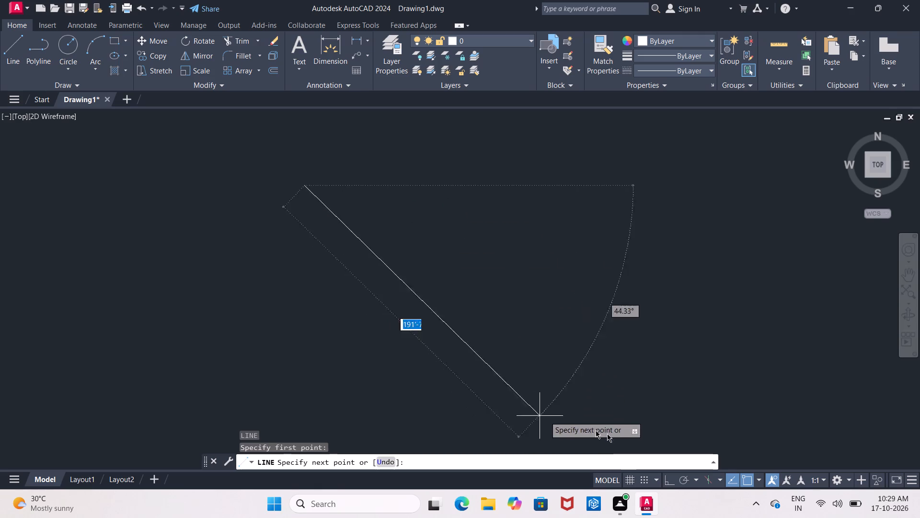
click(662, 479)
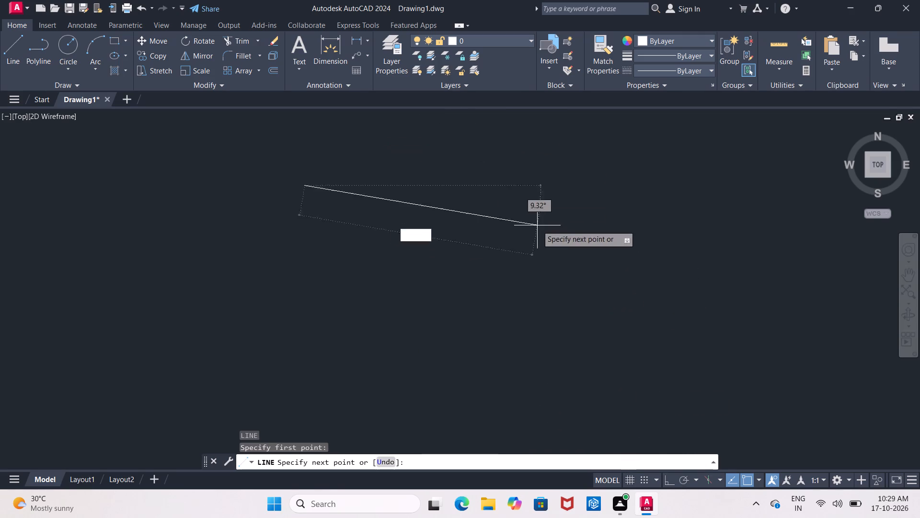
click(669, 483)
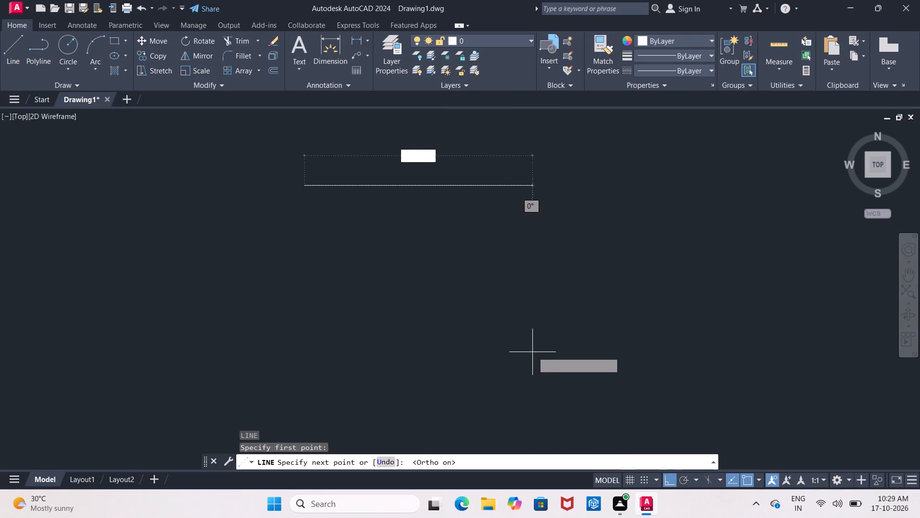
text(30')
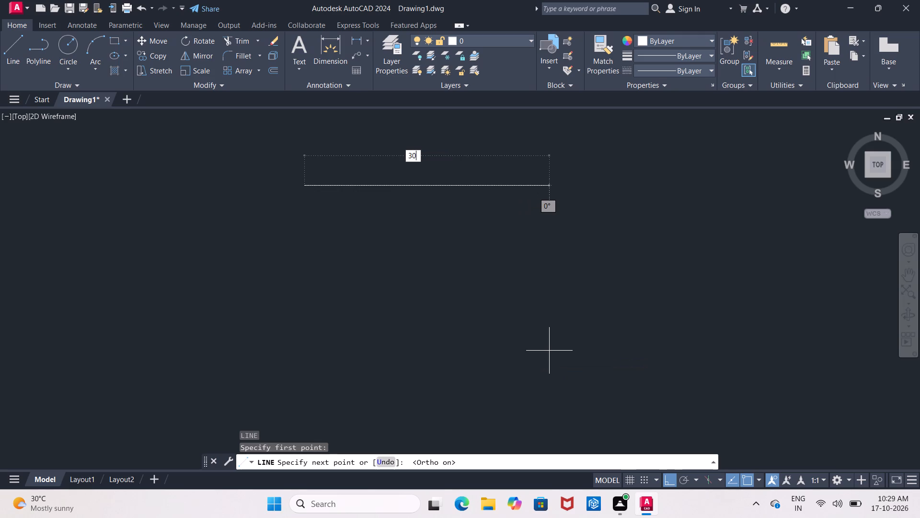
key(Return)
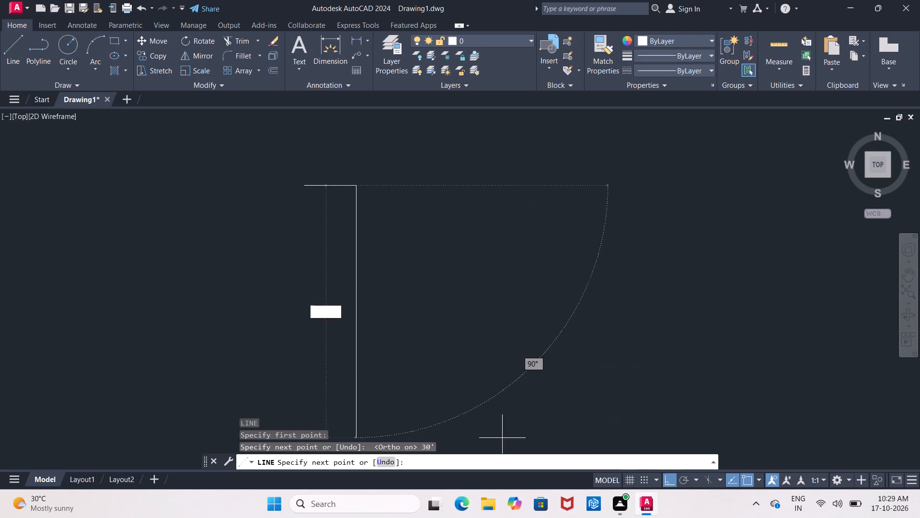
key(4)
text(0')
key(Return)
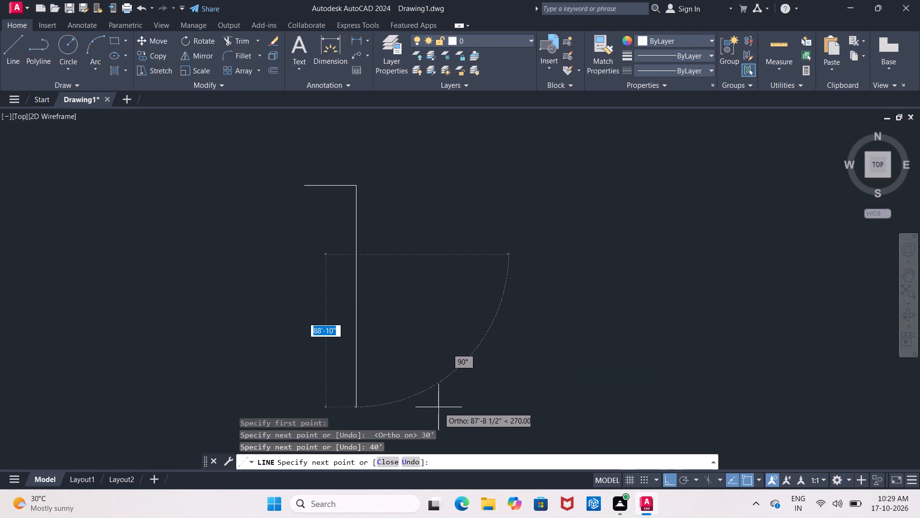
key(3)
text(0')
key(Return)
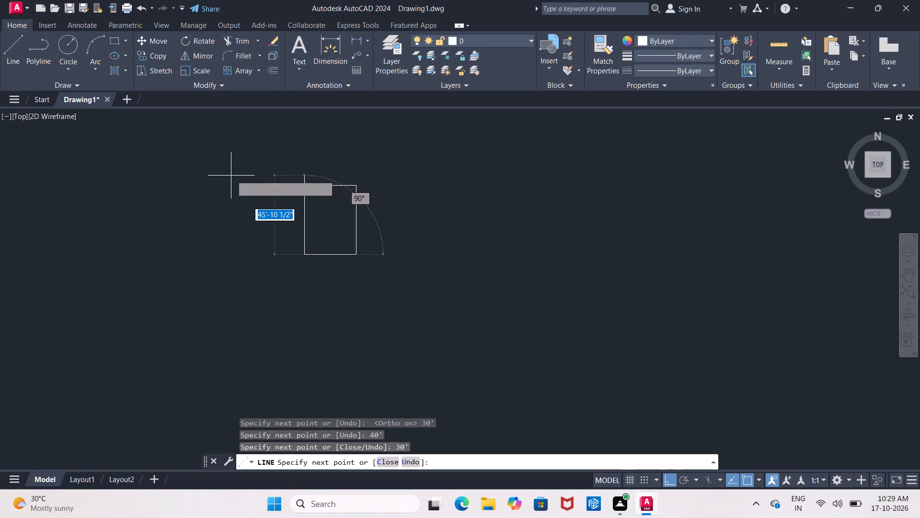
text(40')
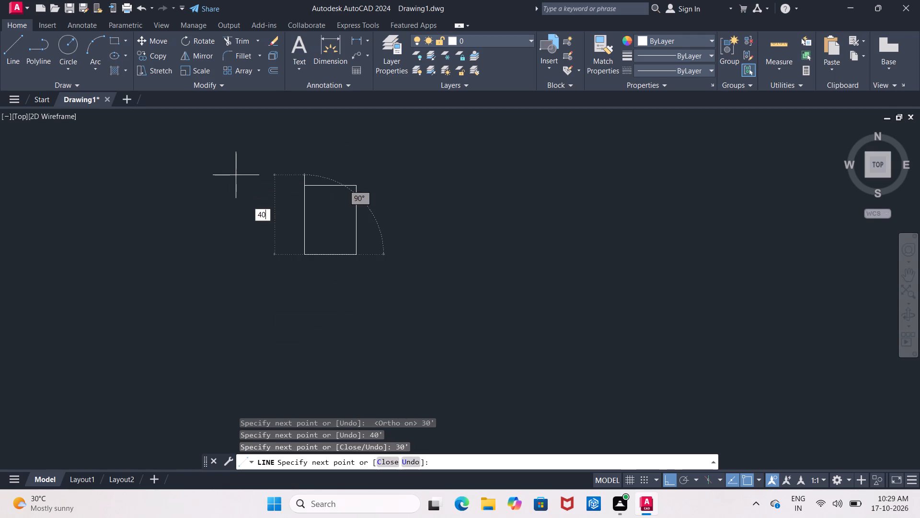
key(Return)
key(Escape)
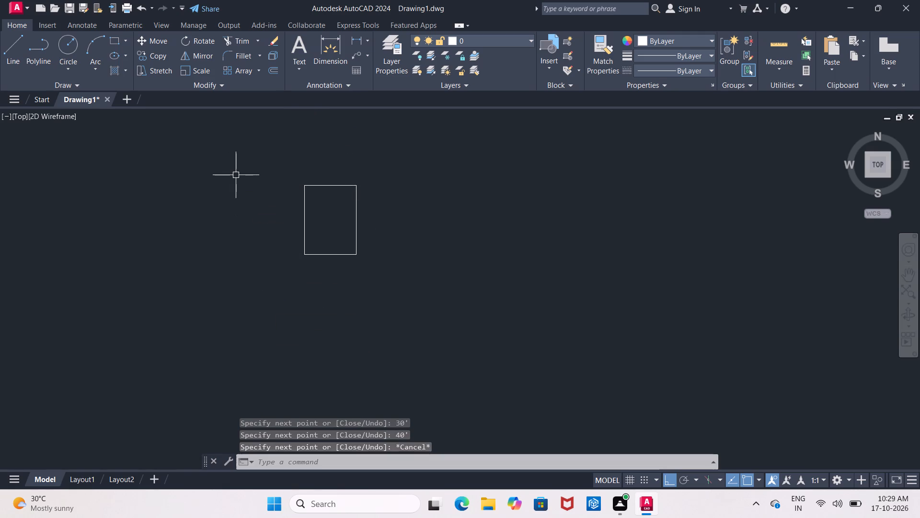
Offset all four sides of the 30' by 40' outline outward by 9" for the external walls.
scroll(347, 211, up, 2)
middle_drag(347, 211, 264, 242)
key(o)
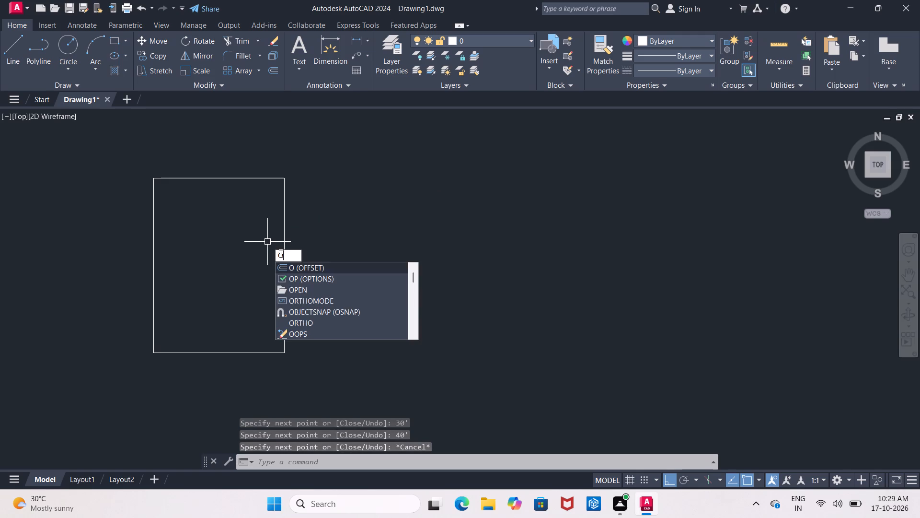
key(Return)
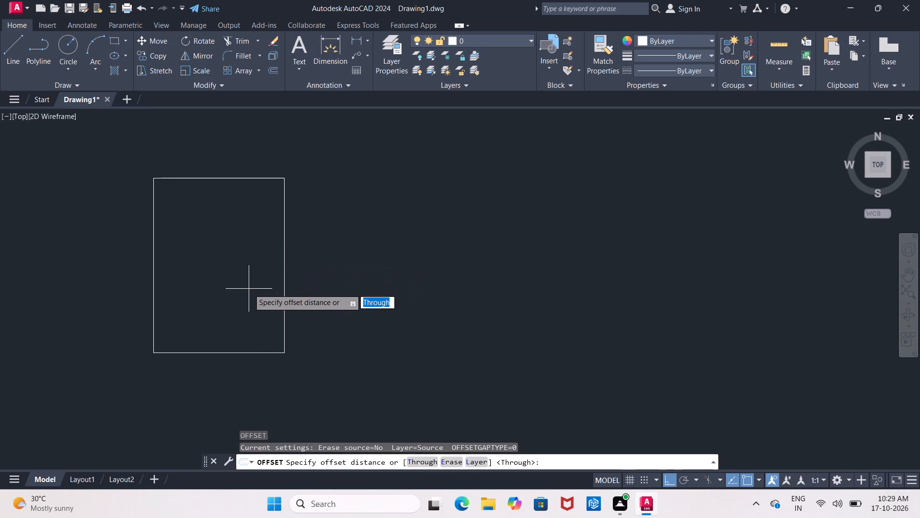
text(9")
key(Return)
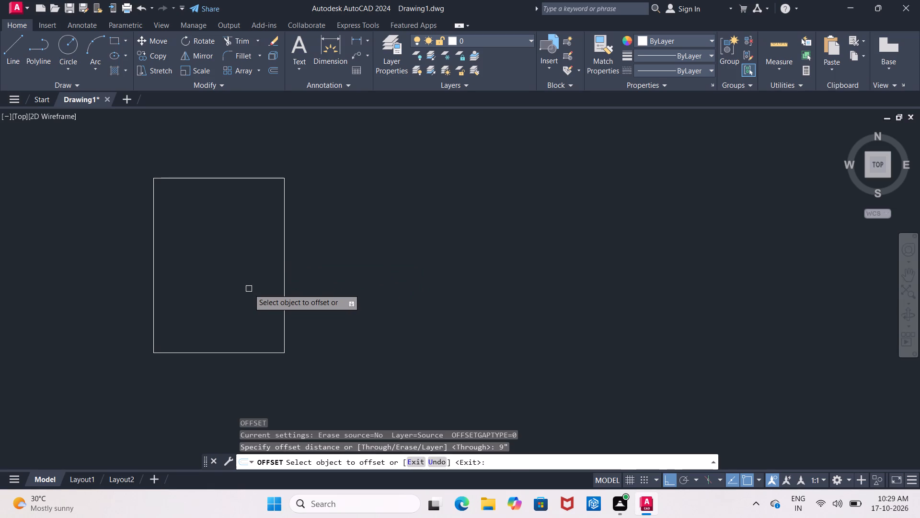
click(243, 178)
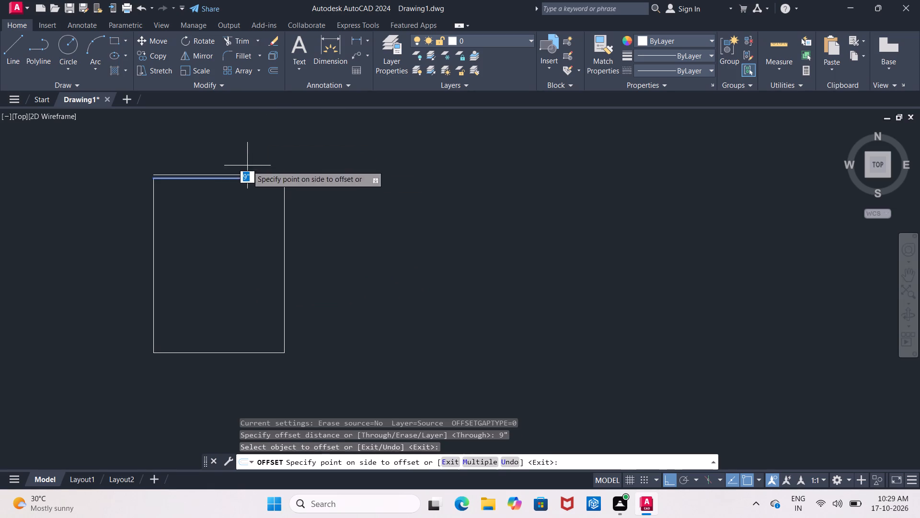
click(247, 165)
click(285, 242)
click(325, 245)
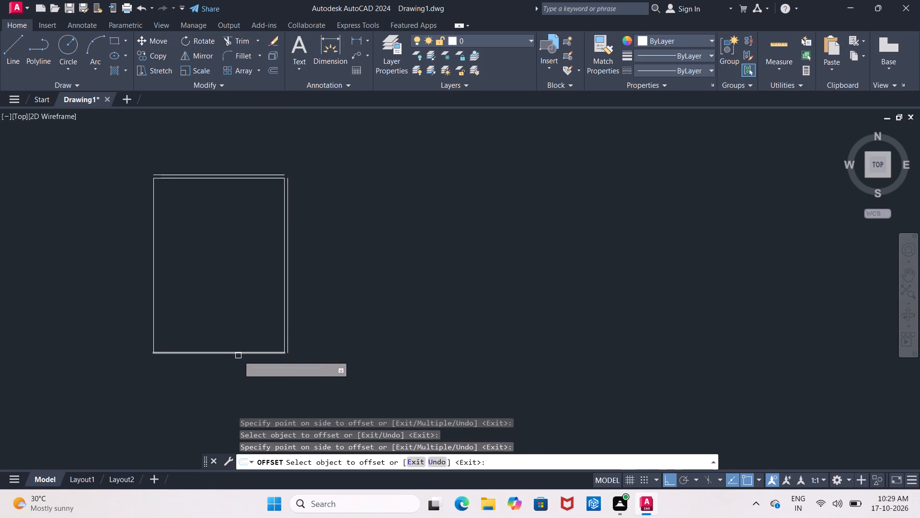
click(238, 355)
click(242, 385)
click(153, 283)
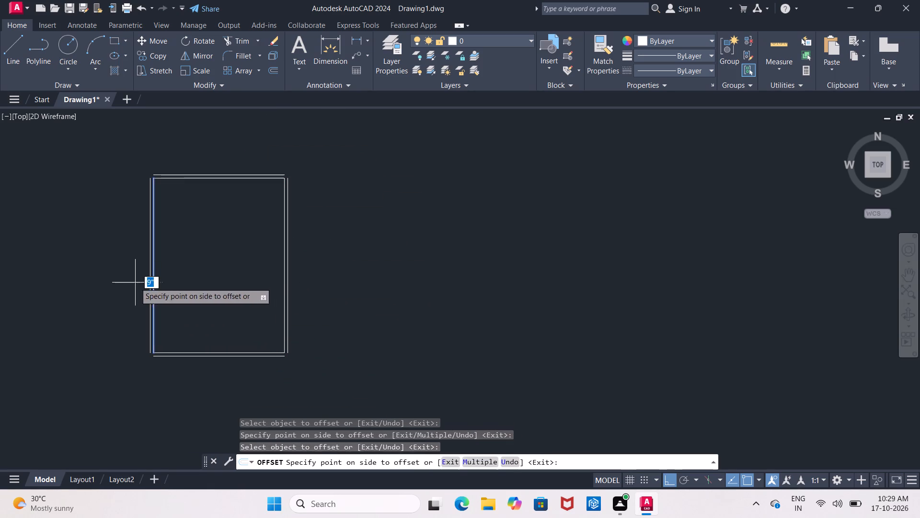
click(133, 283)
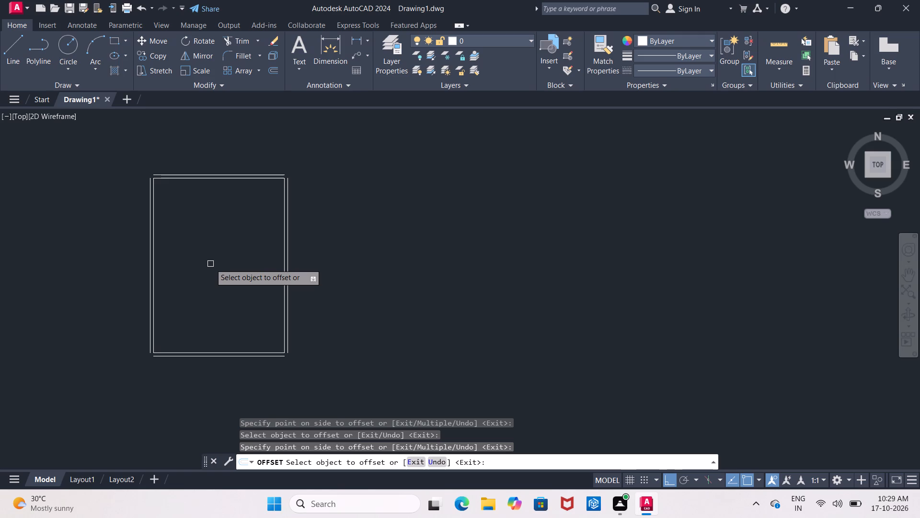
key(Escape)
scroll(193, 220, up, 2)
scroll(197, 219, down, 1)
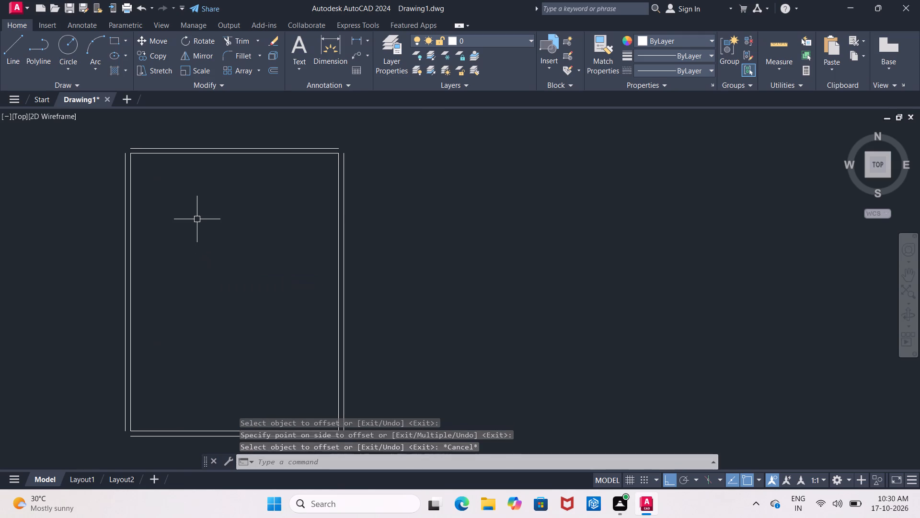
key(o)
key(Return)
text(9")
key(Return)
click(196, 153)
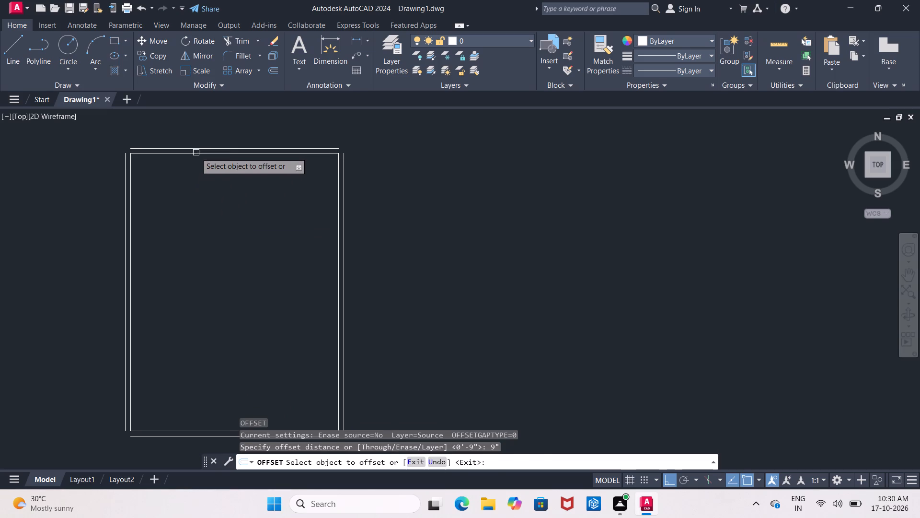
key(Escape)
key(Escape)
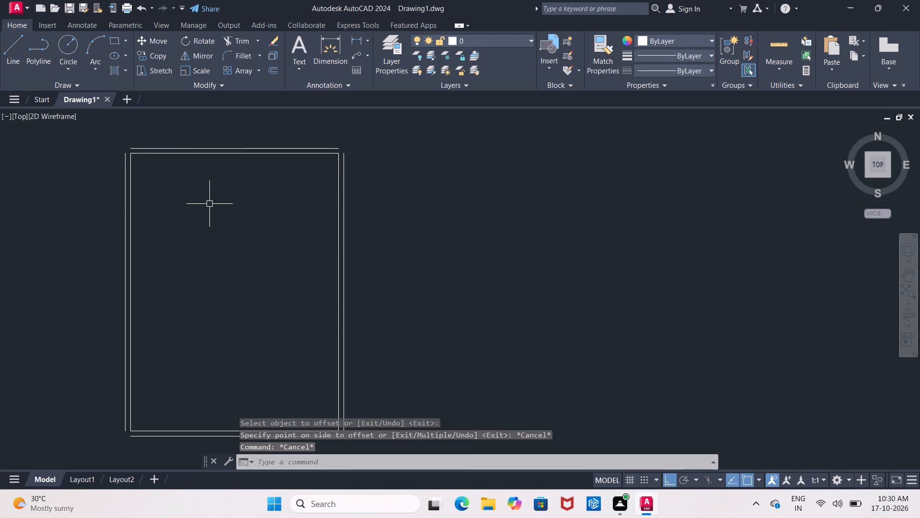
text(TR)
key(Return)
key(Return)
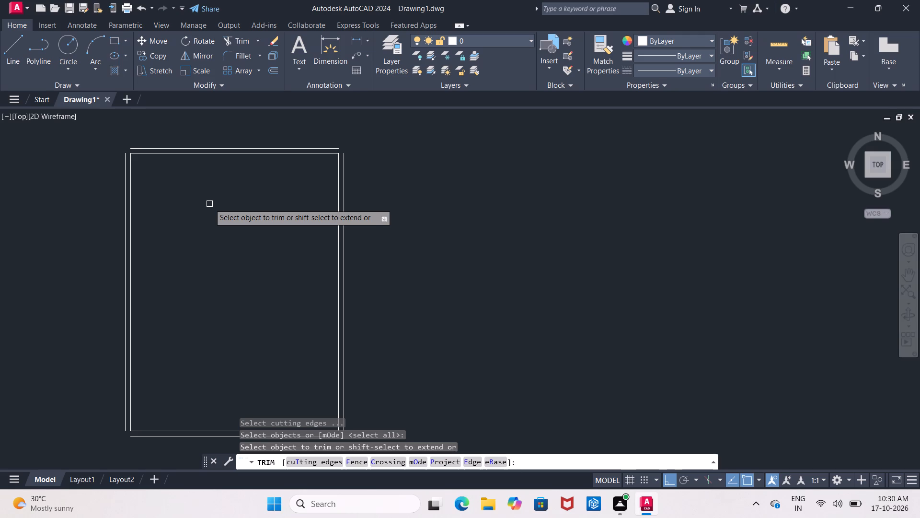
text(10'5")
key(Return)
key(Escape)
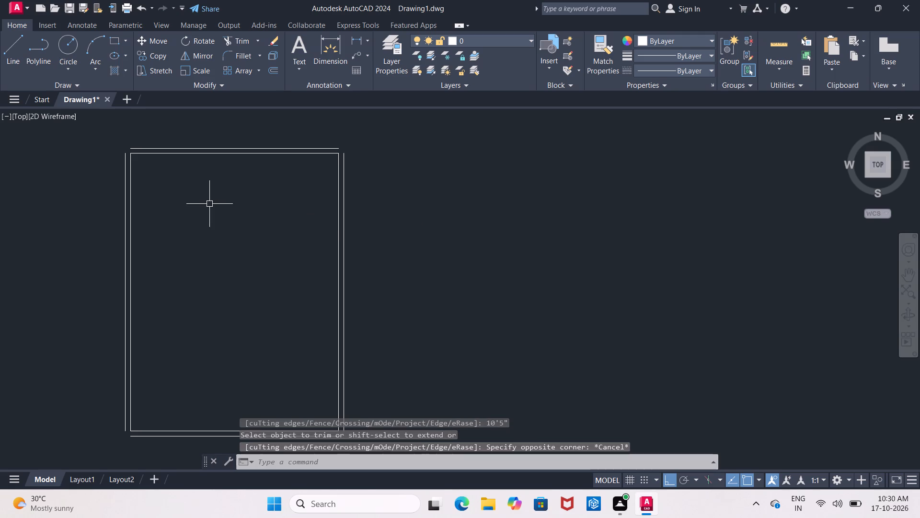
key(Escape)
Offset the inner line of the plan's right-hand external wall 10'5" into the house.
key(o)
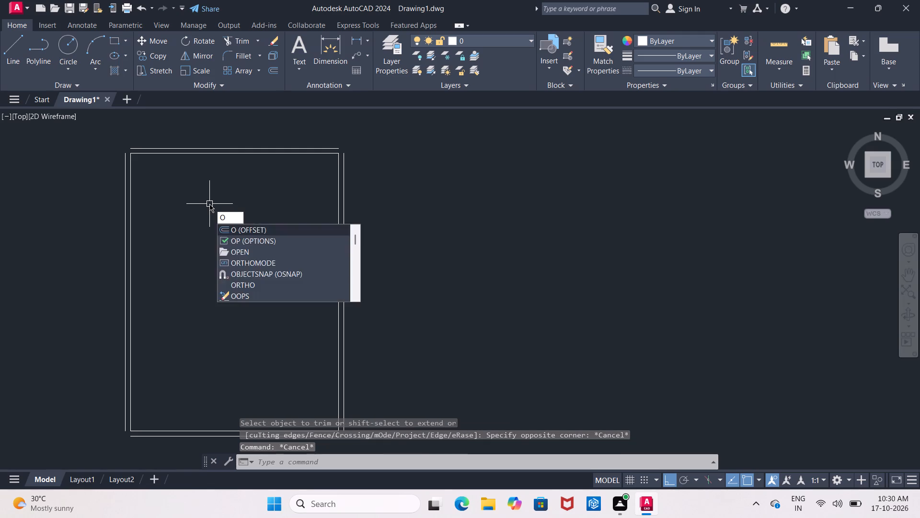
key(Return)
text(10'5)
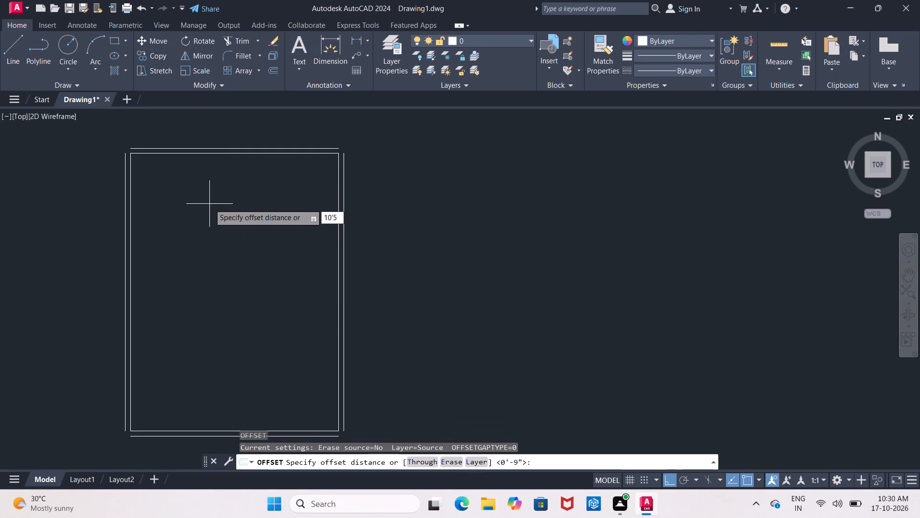
key(shift+quotedbl)
key(Return)
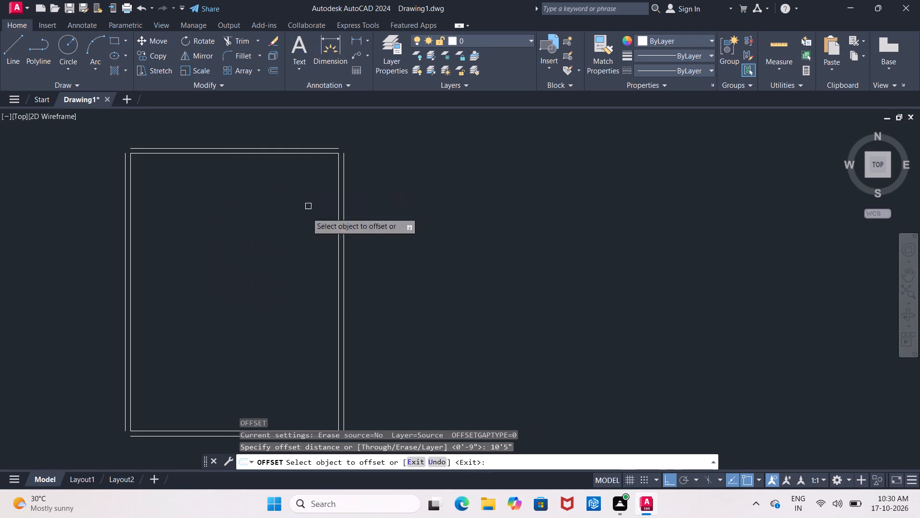
click(338, 315)
middle_drag(247, 320, 220, 276)
scroll(247, 320, down, 1)
scroll(220, 276, up, 1)
click(219, 276)
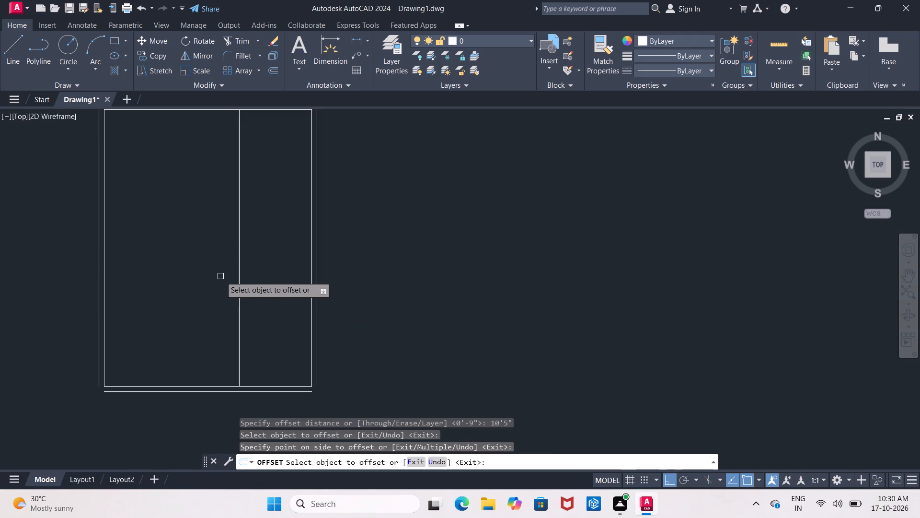
key(Return)
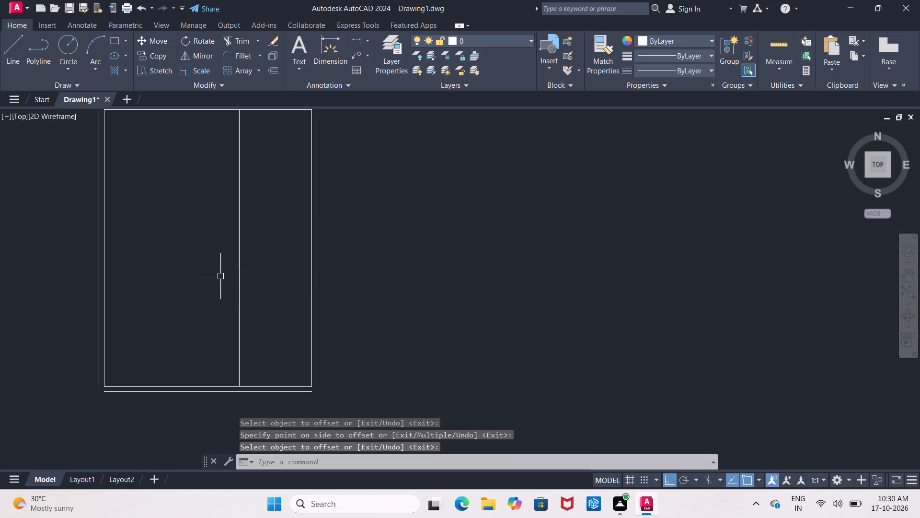
Offset the new vertical partition line 9" further left to give the partition wall its thickness.
key(Return)
text(9")
key(Return)
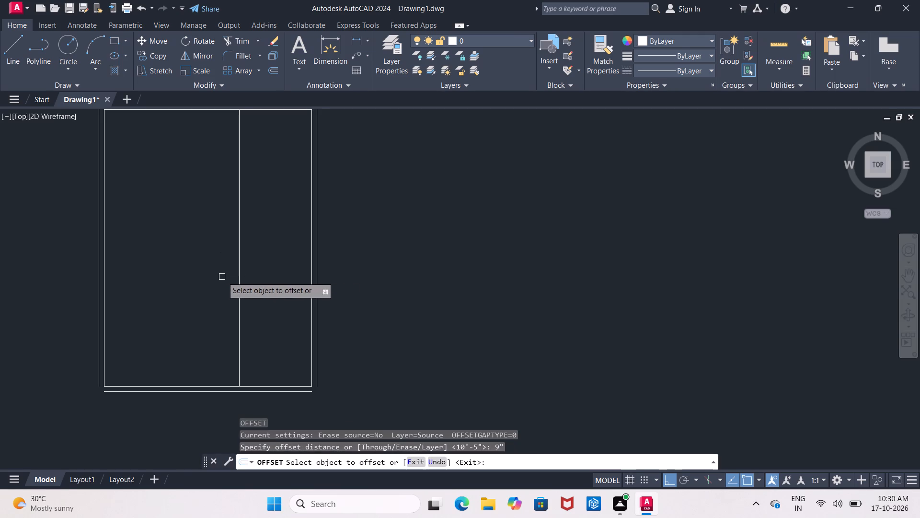
click(239, 314)
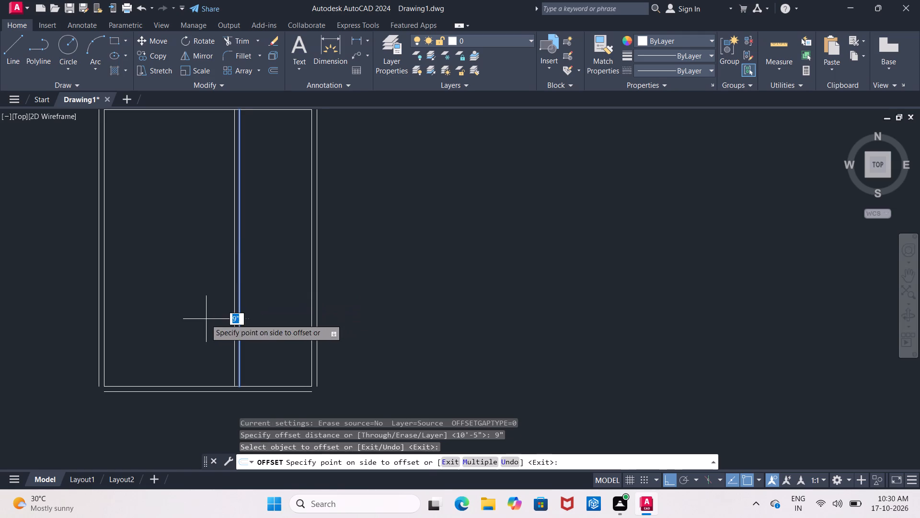
click(206, 319)
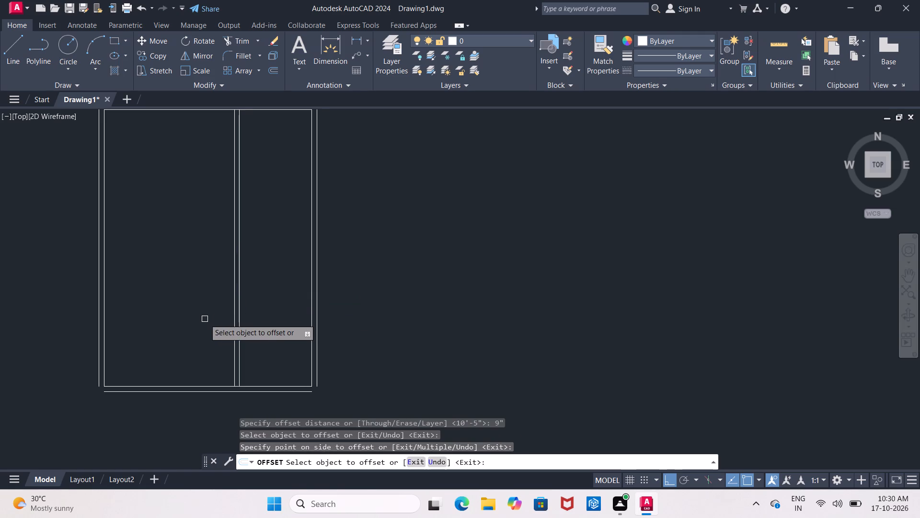
key(Return)
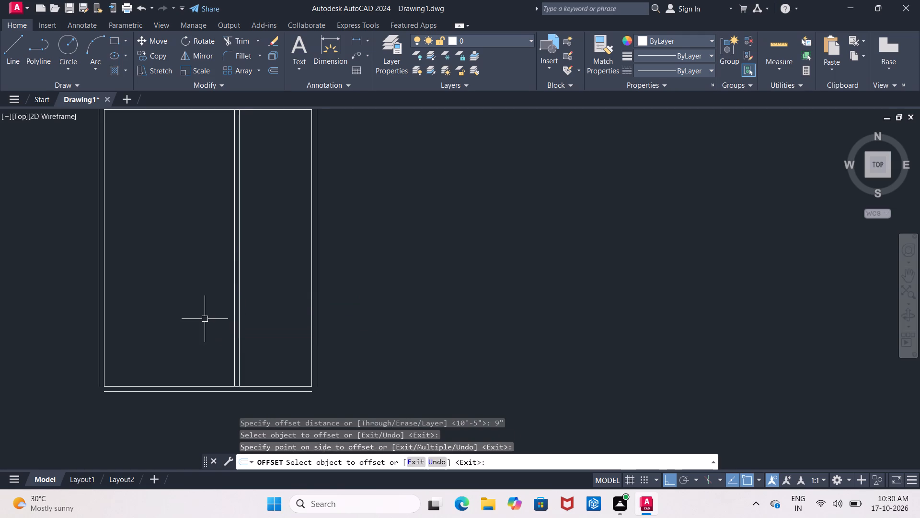
Offset the left line of the vertical partition wall 10'3" to the left for a second partition.
key(Return)
text(10'3")
key(Return)
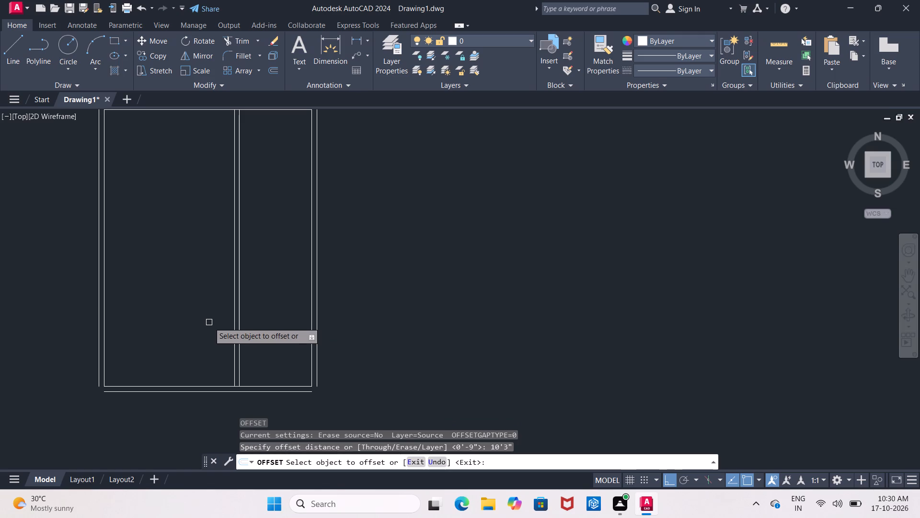
click(234, 349)
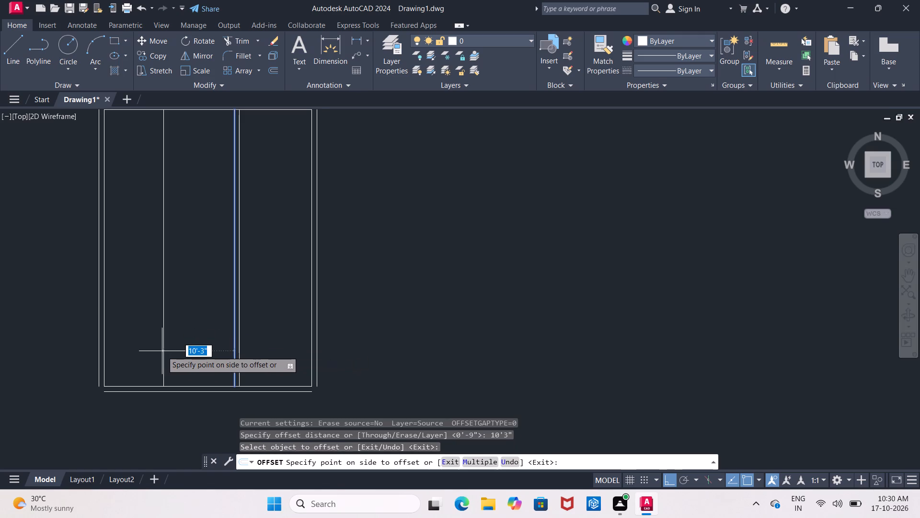
click(162, 351)
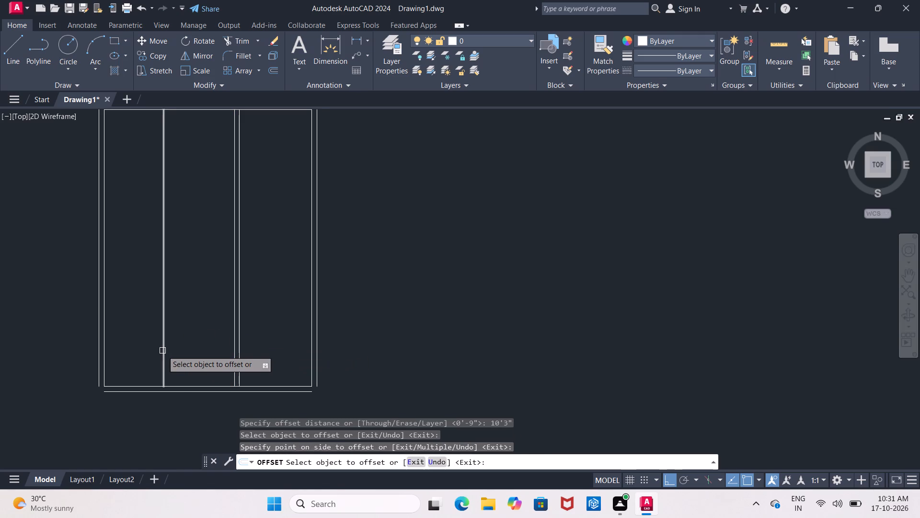
key(Return)
Offset the new second vertical partition line 9" further left to give that partition wall its thickness.
key(Return)
text(9")
key(Return)
click(163, 351)
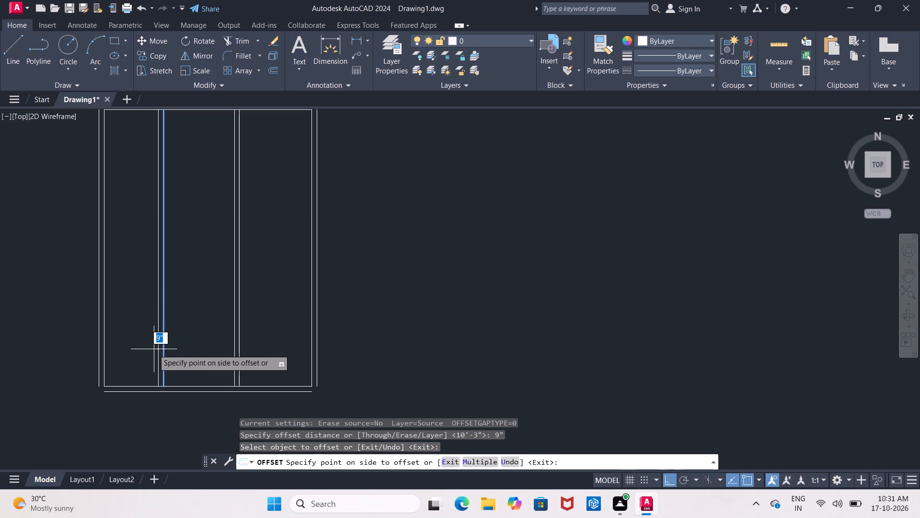
click(153, 349)
middle_drag(177, 325, 206, 321)
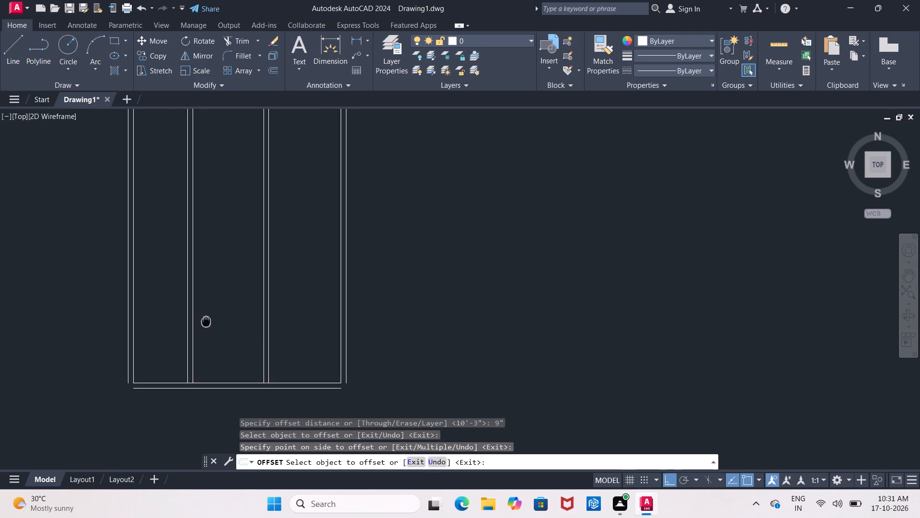
middle_drag(206, 321, 189, 326)
scroll(268, 334, up, 1)
middle_drag(268, 334, 233, 296)
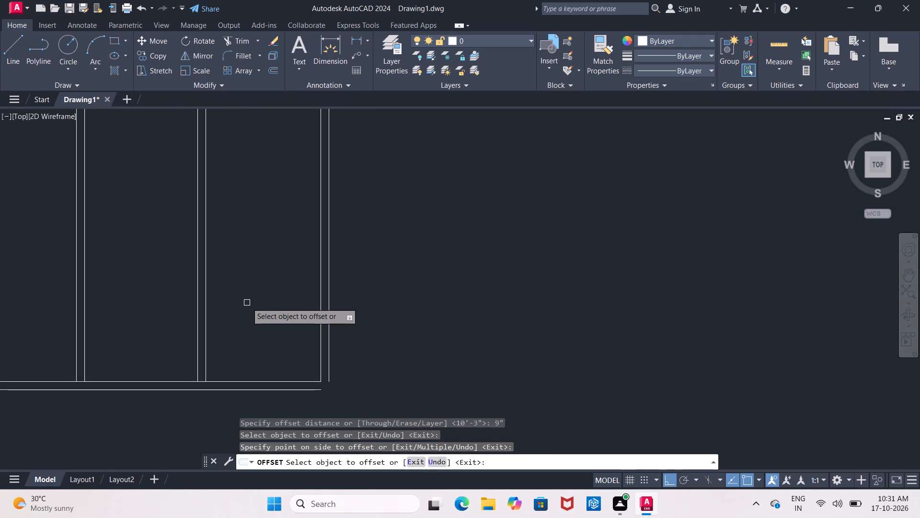
key(Return)
Offset the inner line of the plan's bottom external wall 13'6" up into the house.
key(Return)
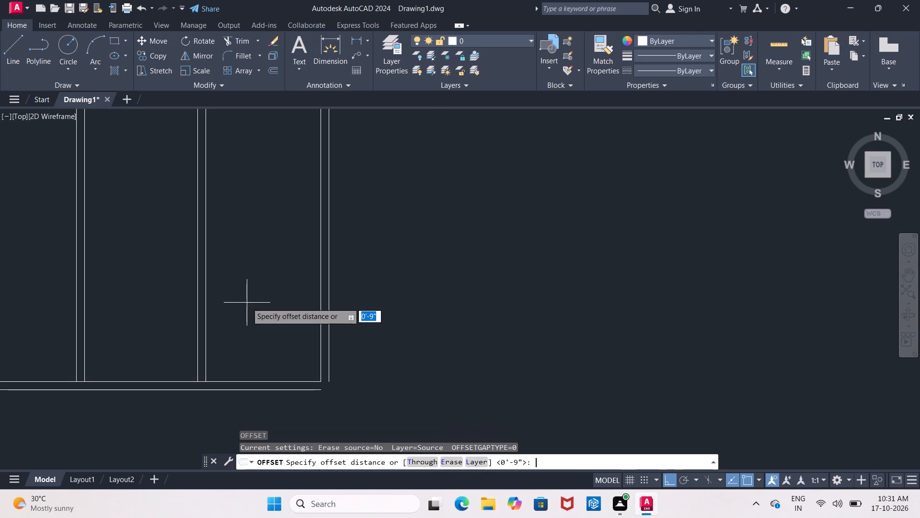
text(13)
key(apostrophe)
key(6)
key(shift+quotedbl)
key(Return)
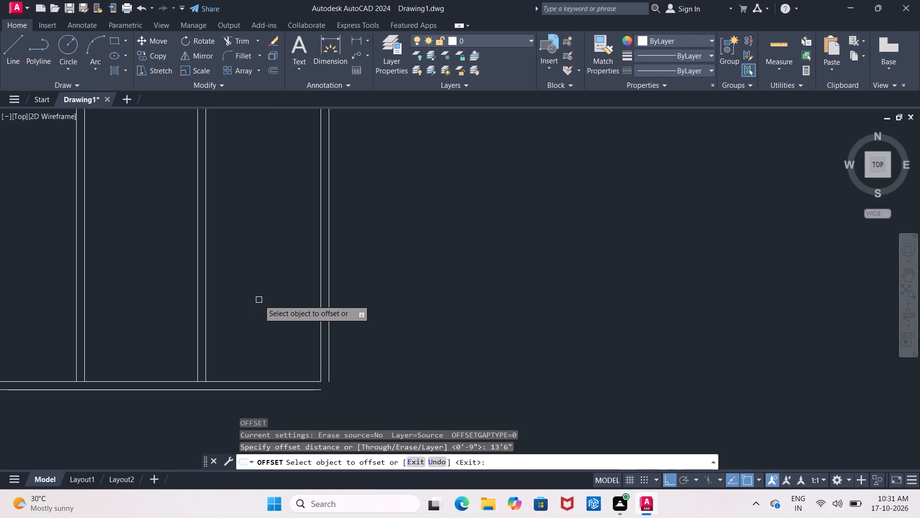
click(285, 380)
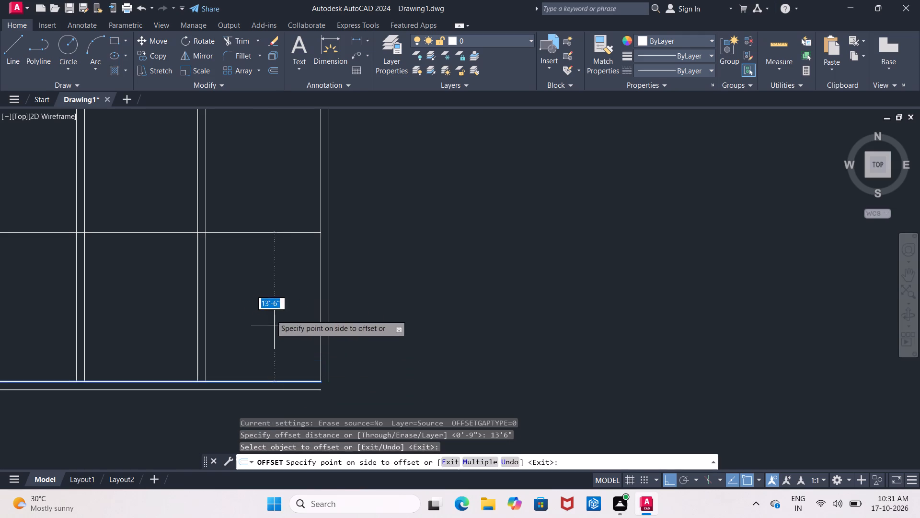
click(265, 305)
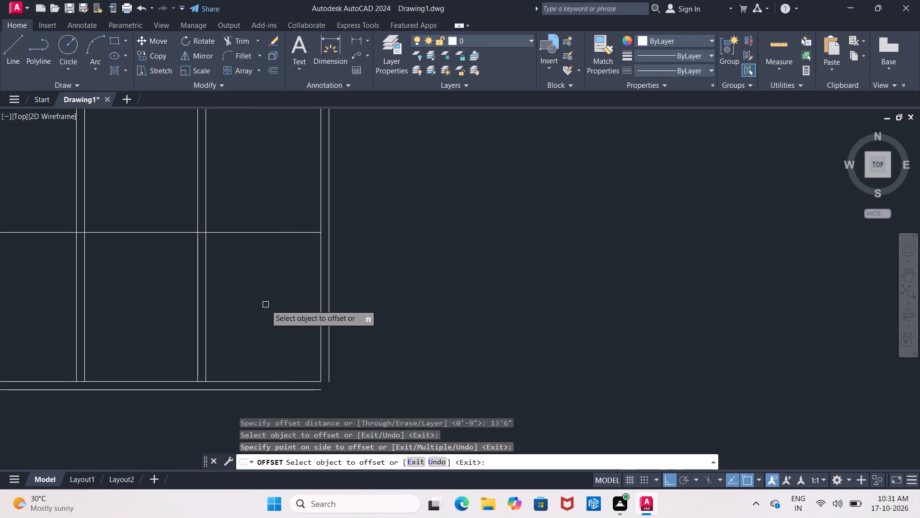
key(Return)
Offset the new horizontal partition line 4" upward to give the cross wall its thickness.
key(Return)
text(4")
key(Return)
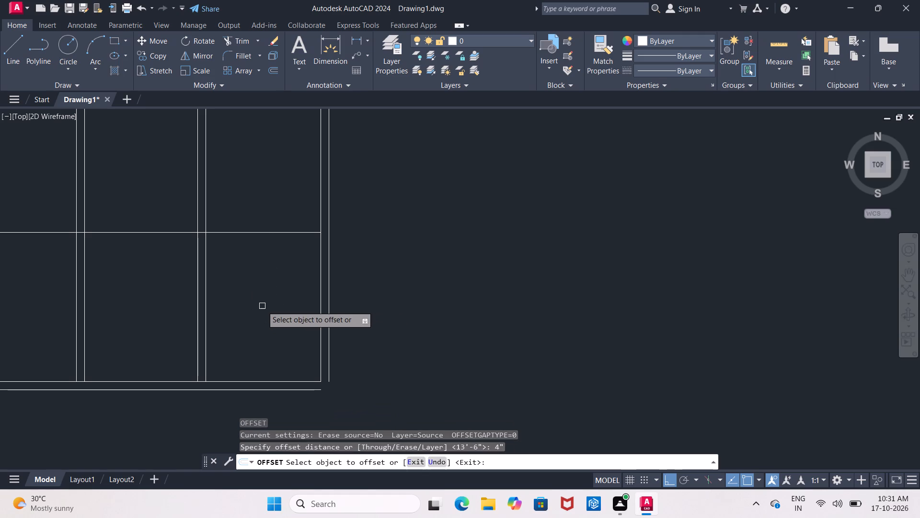
click(260, 233)
click(259, 214)
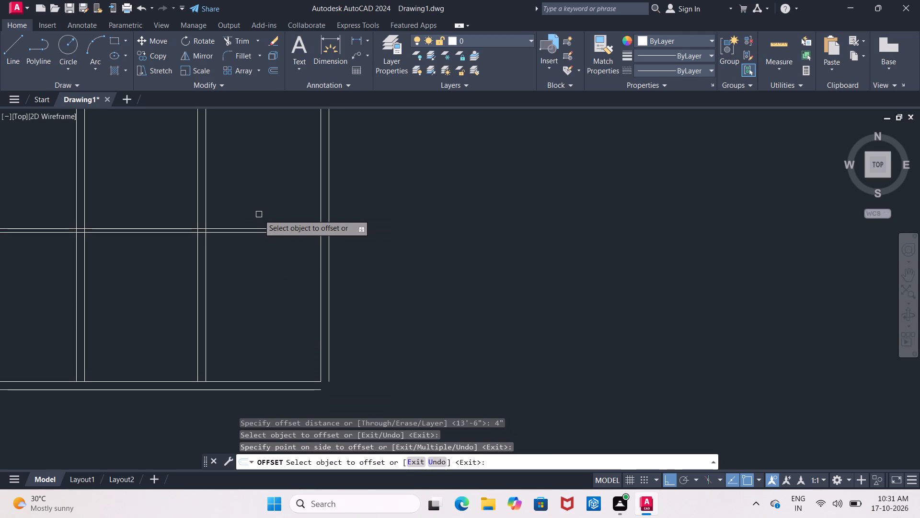
middle_drag(259, 205, 257, 238)
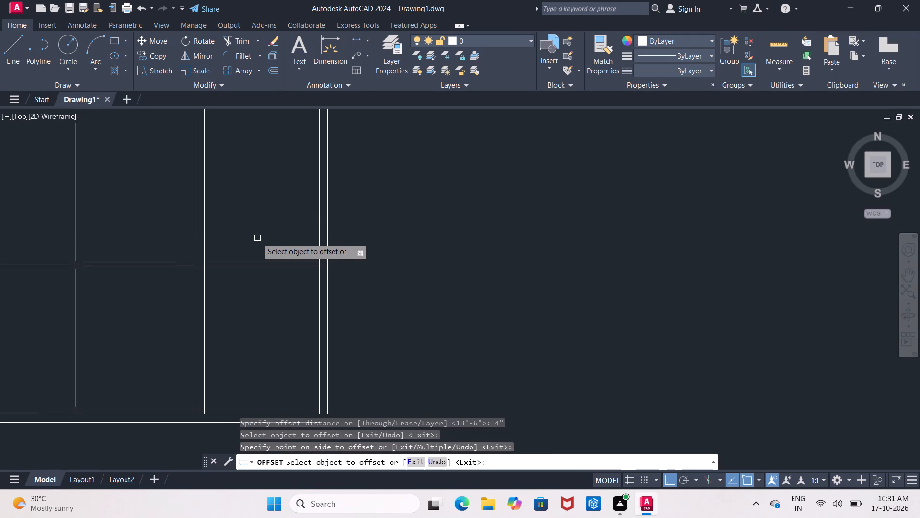
middle_drag(257, 238, 307, 203)
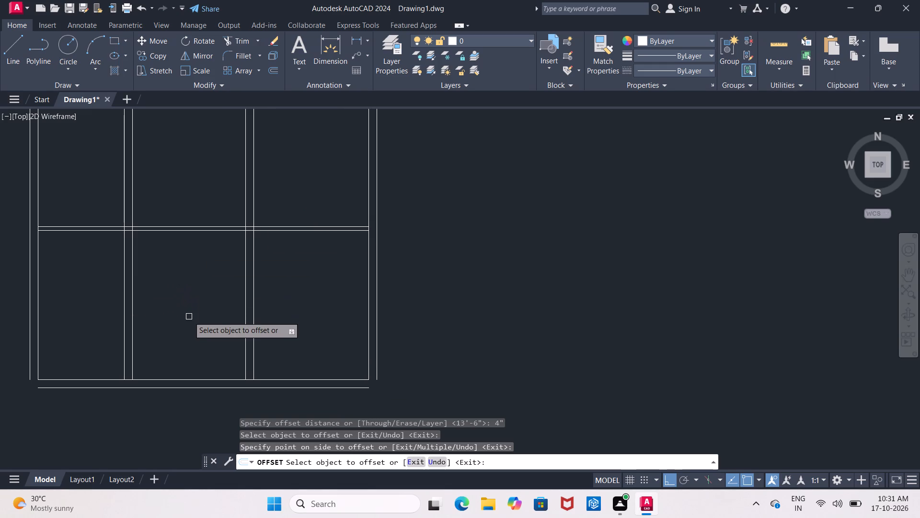
key(Return)
Offset the inner line of the plan's bottom external wall 10'8" upward for a second horizontal partition.
key(Return)
text(10)
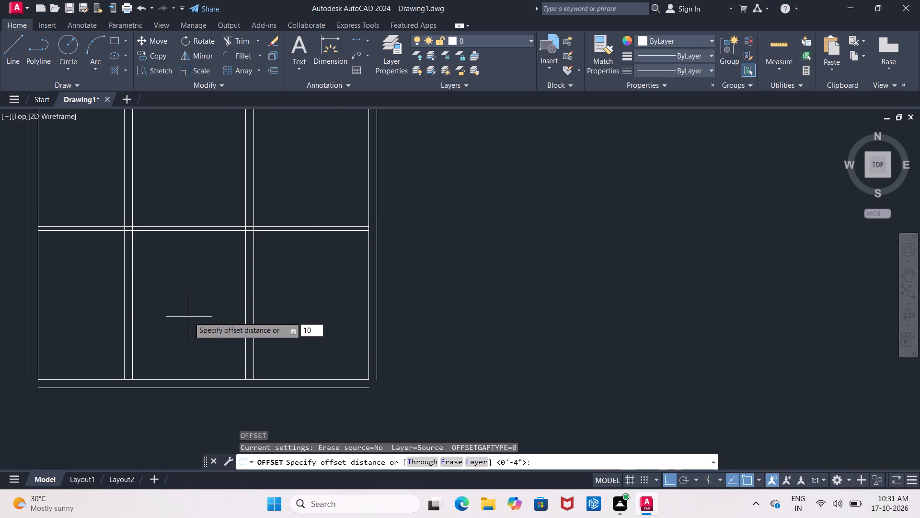
key(apostrophe)
key(8)
key(shift+quotedbl)
key(Return)
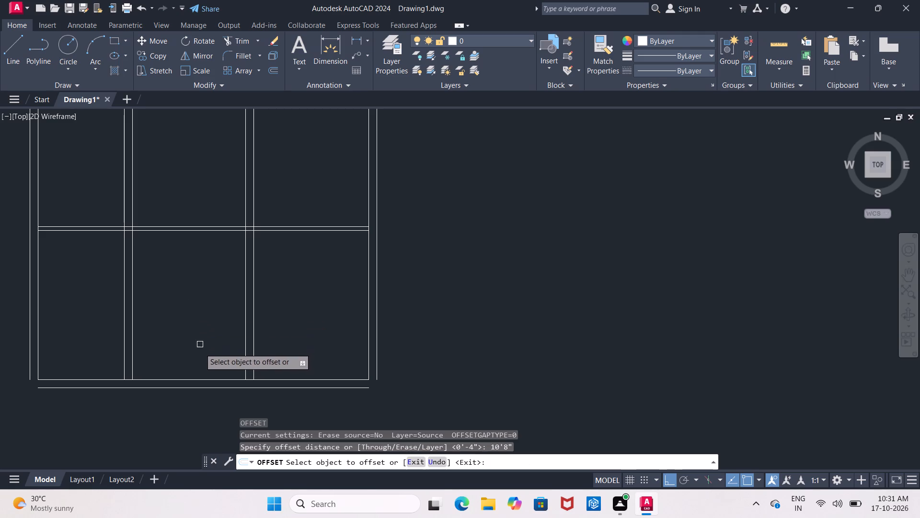
click(198, 378)
click(188, 283)
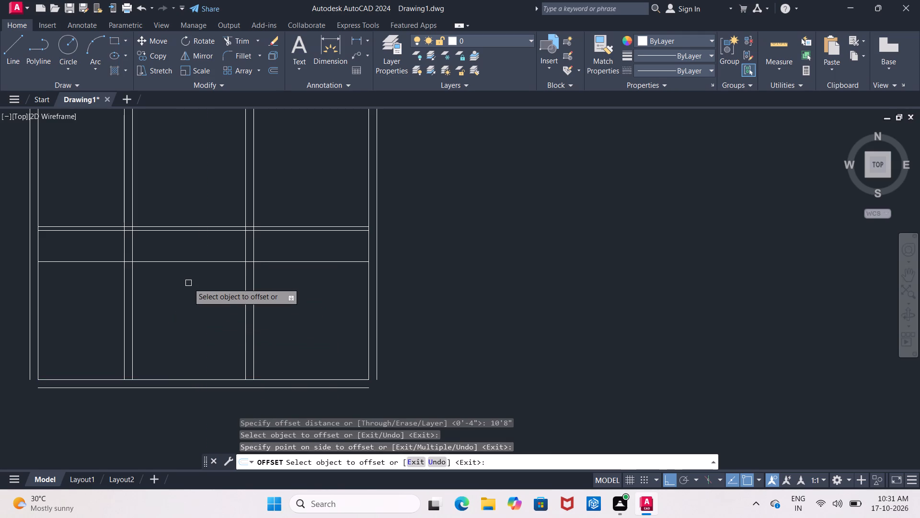
key(Return)
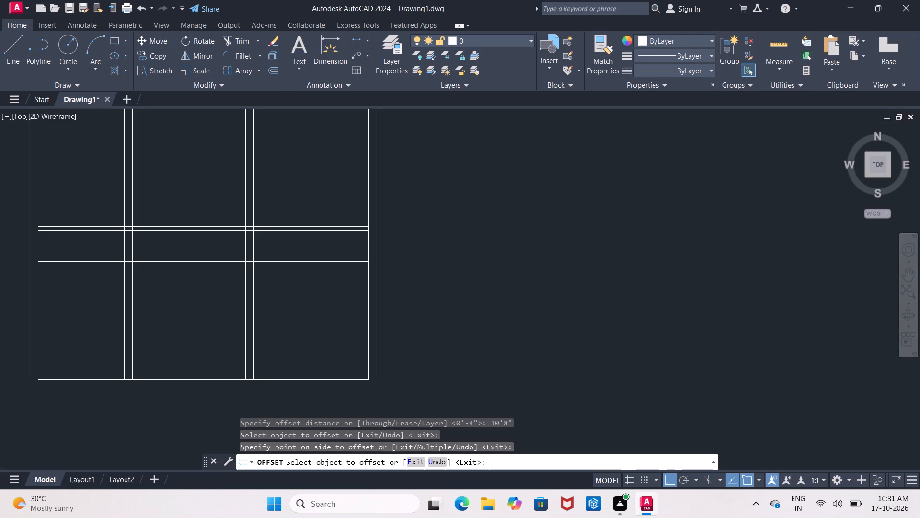
Offset the lower horizontal partition line 4" upward to give this second cross wall its thickness.
key(Return)
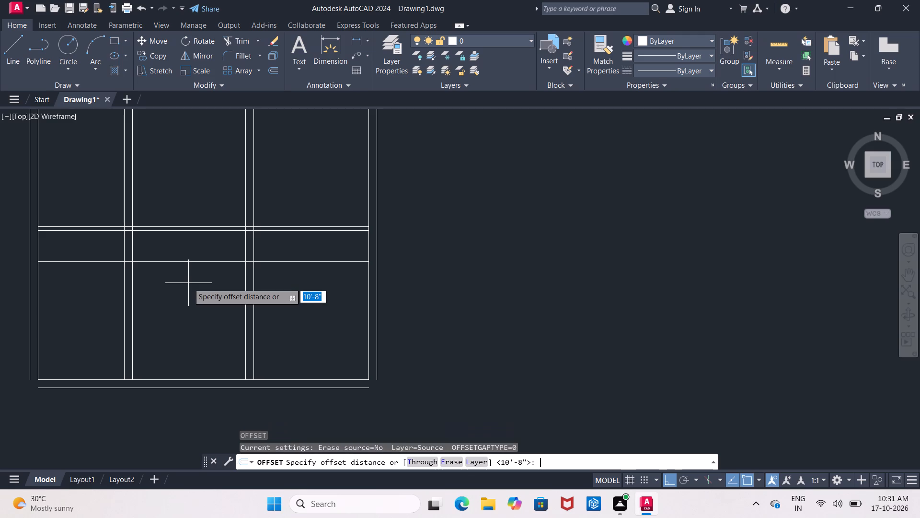
key(4)
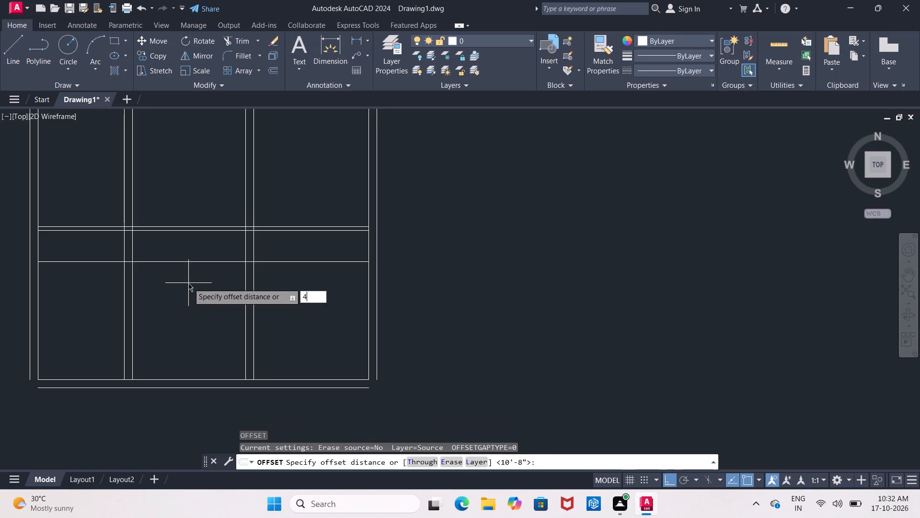
key(shift+quotedbl)
key(Return)
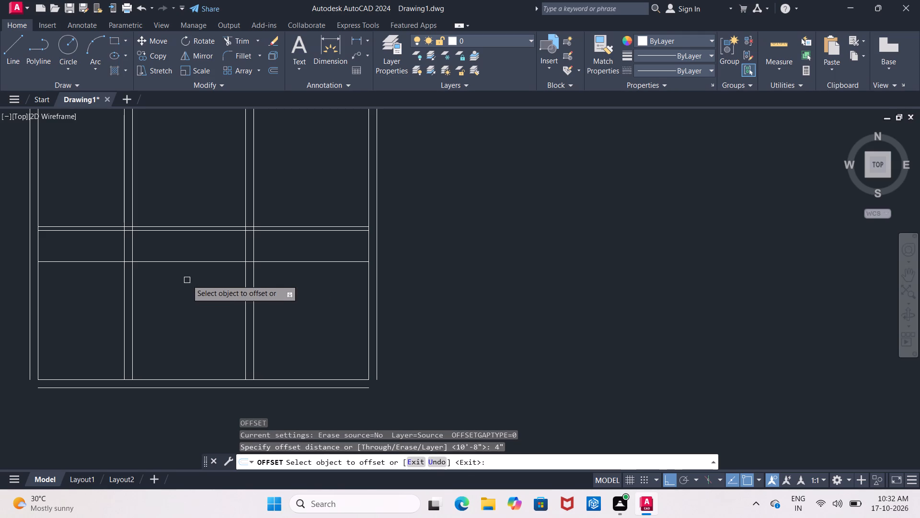
click(193, 259)
click(195, 247)
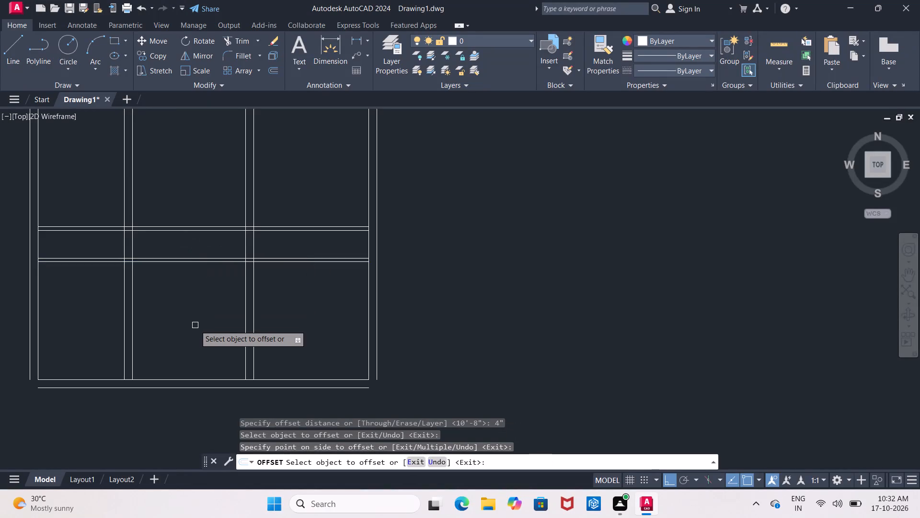
key(Escape)
Trim the left vertical partition between the two cross walls, and the lower cross wall's stretch left of that partition.
text(TR)
key(Return)
key(Return)
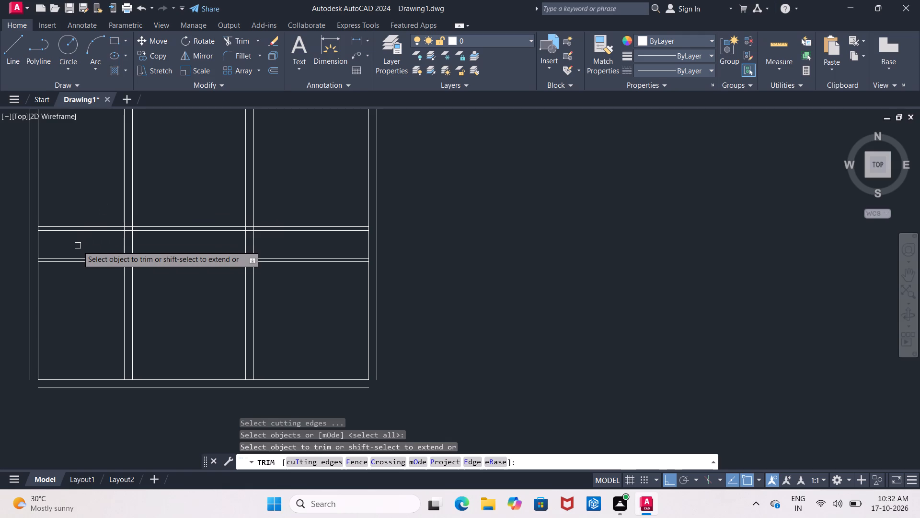
drag(82, 247, 123, 244)
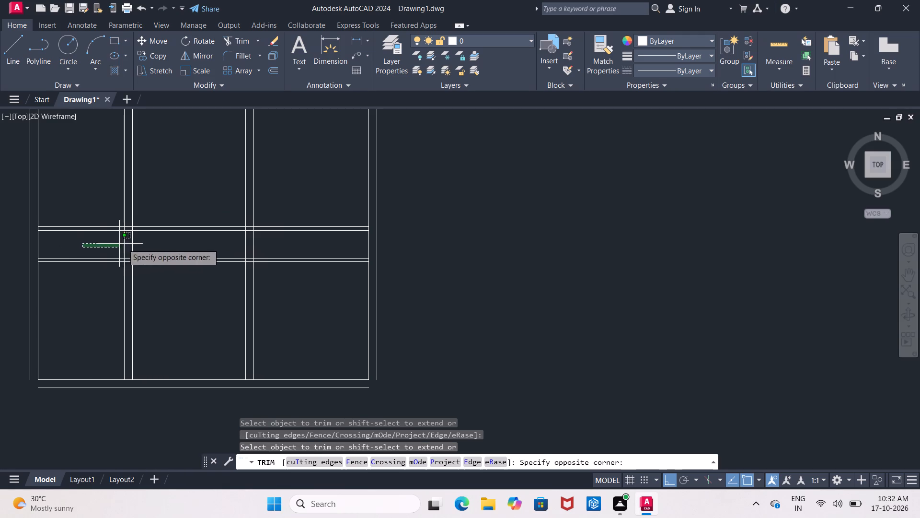
drag(123, 244, 149, 245)
drag(86, 251, 89, 286)
middle_drag(99, 295, 145, 243)
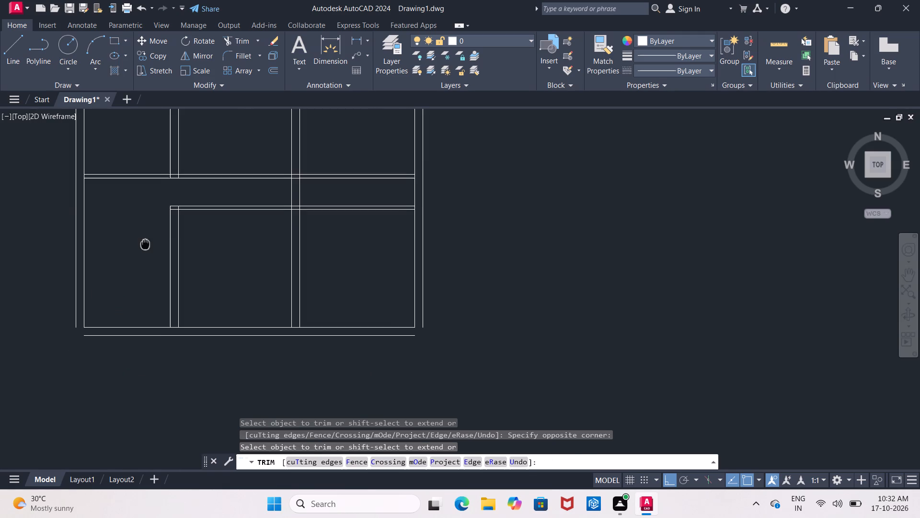
middle_drag(145, 243, 146, 249)
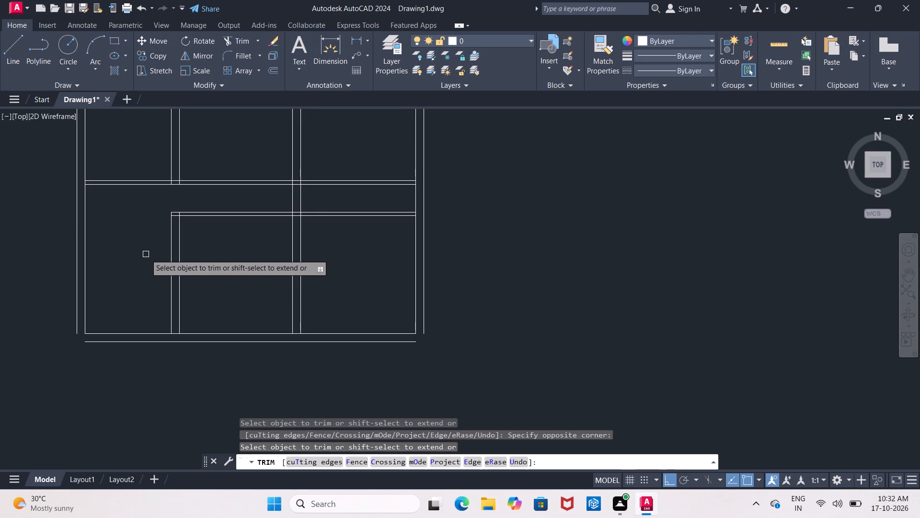
scroll(180, 318, up, 1)
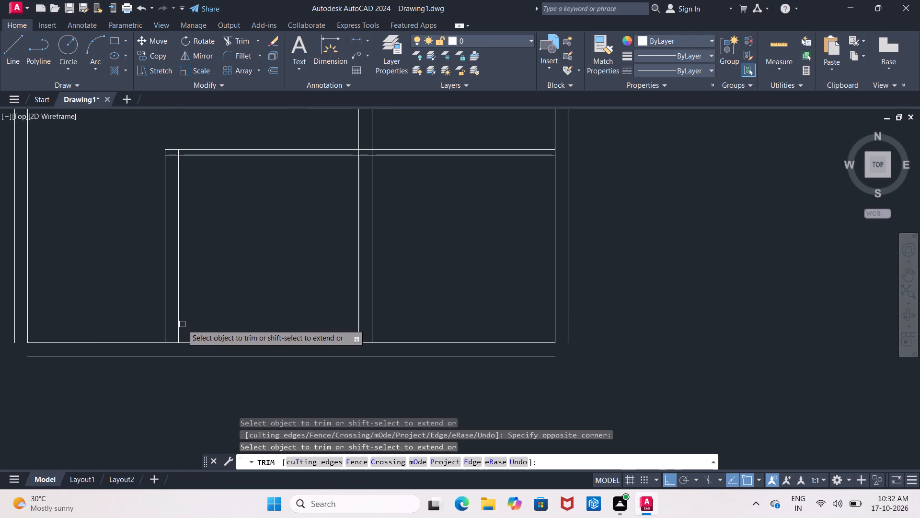
scroll(106, 299, up, 1)
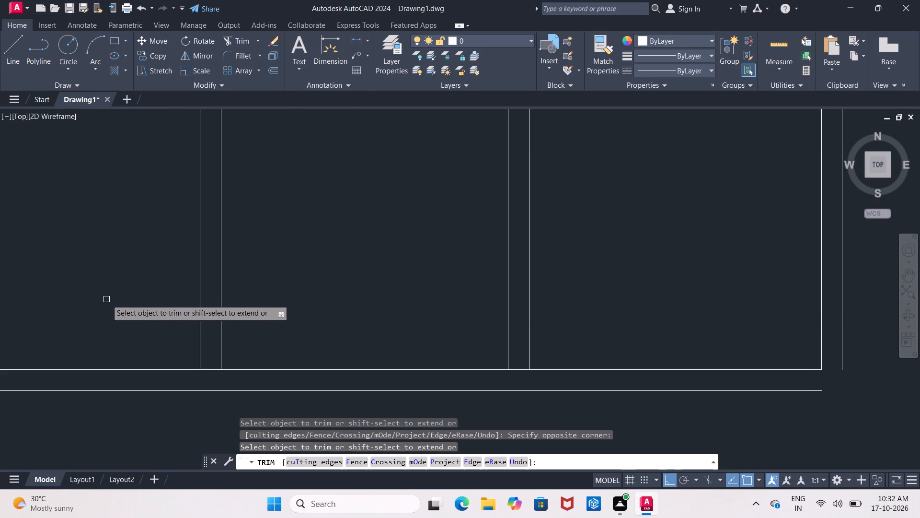
middle_click(107, 299)
scroll(110, 300, down, 2)
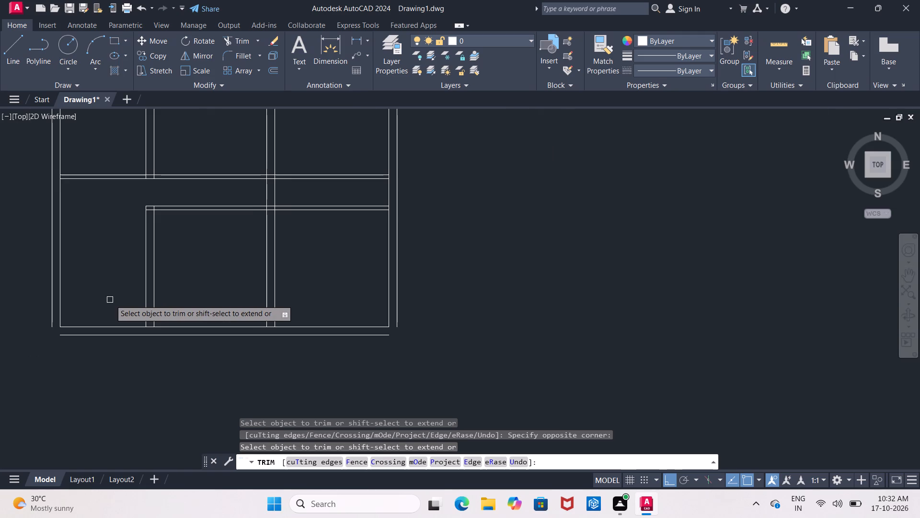
key(Escape)
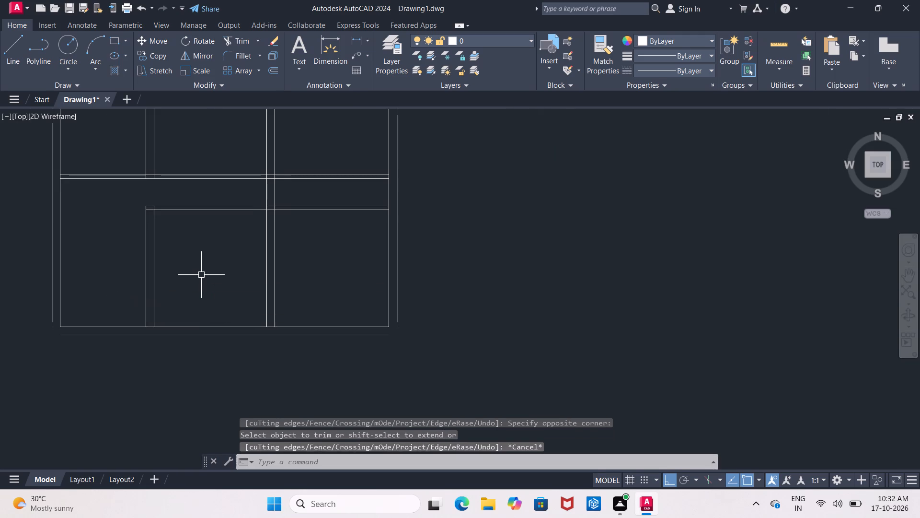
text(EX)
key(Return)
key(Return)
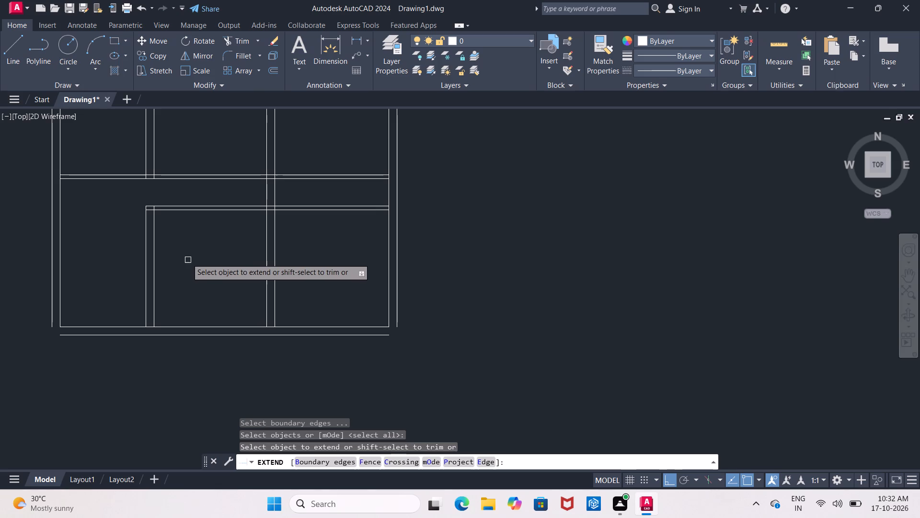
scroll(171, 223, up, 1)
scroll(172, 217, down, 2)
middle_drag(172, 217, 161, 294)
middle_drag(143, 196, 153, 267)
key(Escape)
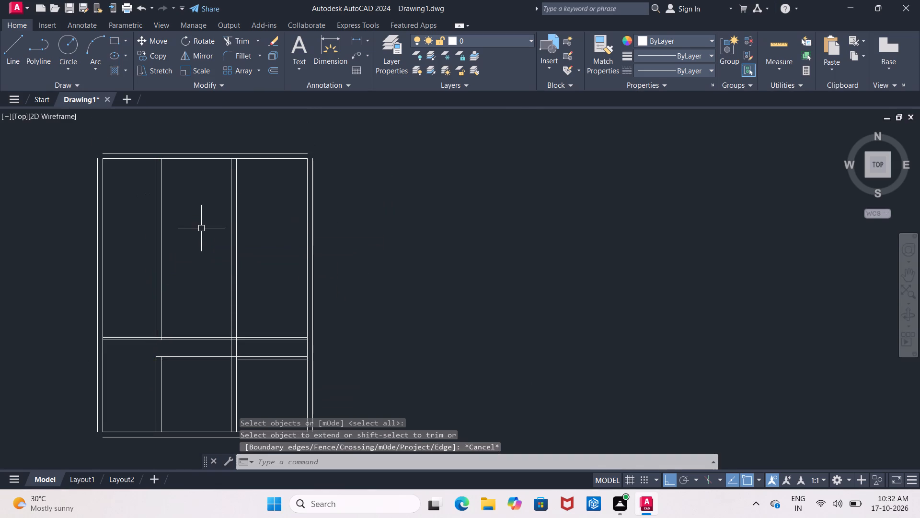
Measure the distance from the left external wall's inner line to the left vertical partition along the upper cross wall.
scroll(149, 189, up, 2)
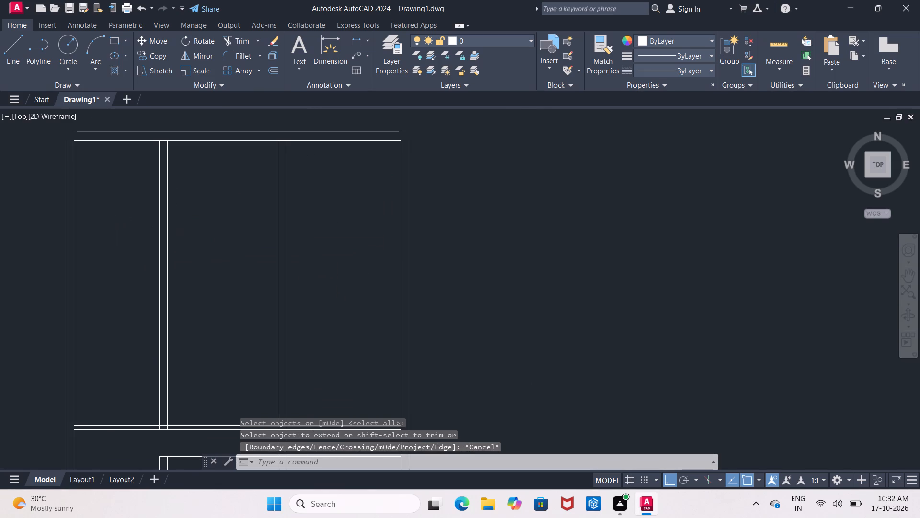
middle_drag(149, 189, 147, 203)
scroll(147, 203, down, 3)
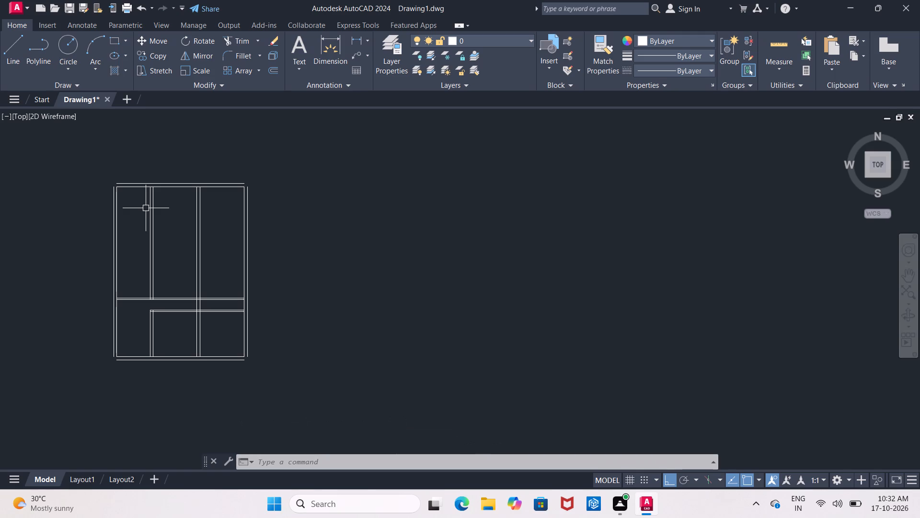
scroll(146, 208, up, 1)
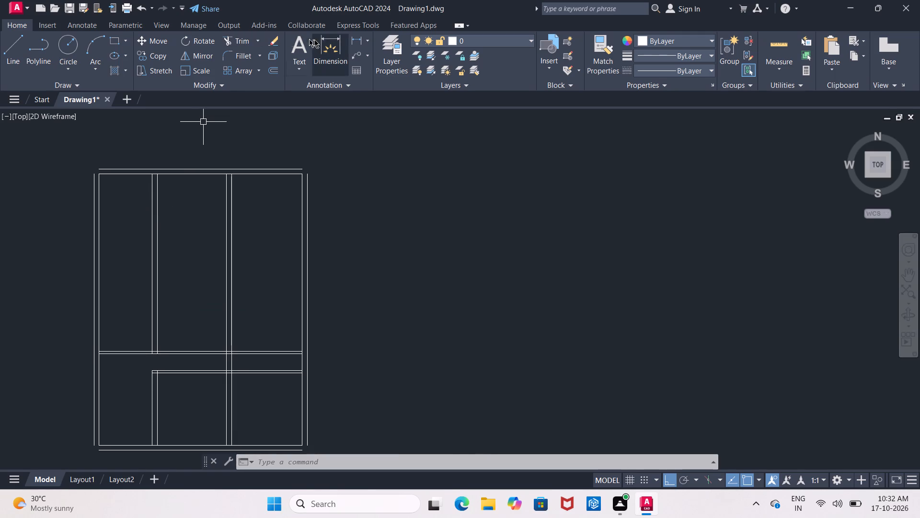
click(354, 36)
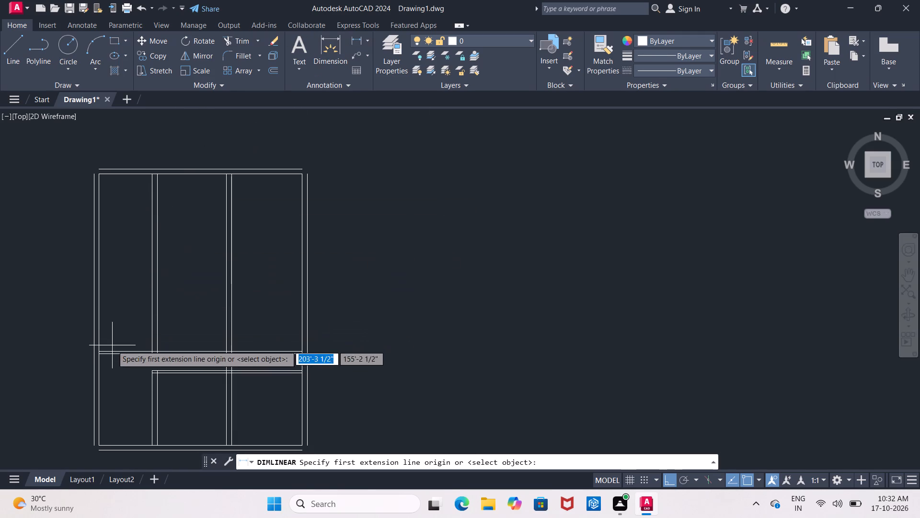
scroll(112, 345, up, 2)
middle_drag(111, 331, 109, 317)
click(72, 346)
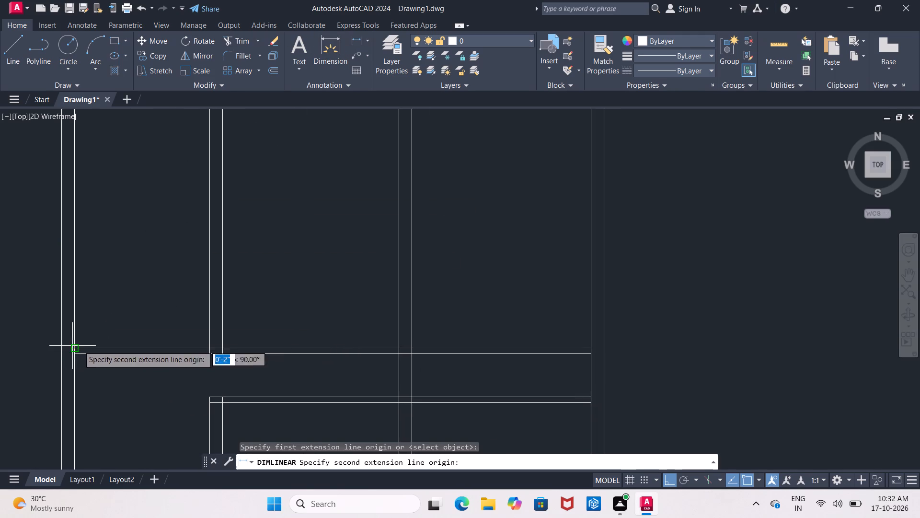
click(208, 348)
key(Escape)
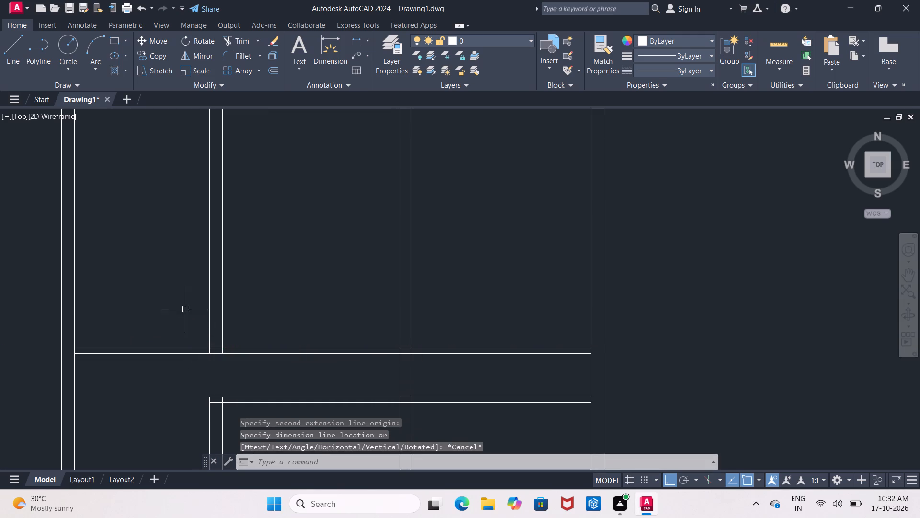
Delete both lines of the left vertical partition above the upper cross wall.
click(208, 303)
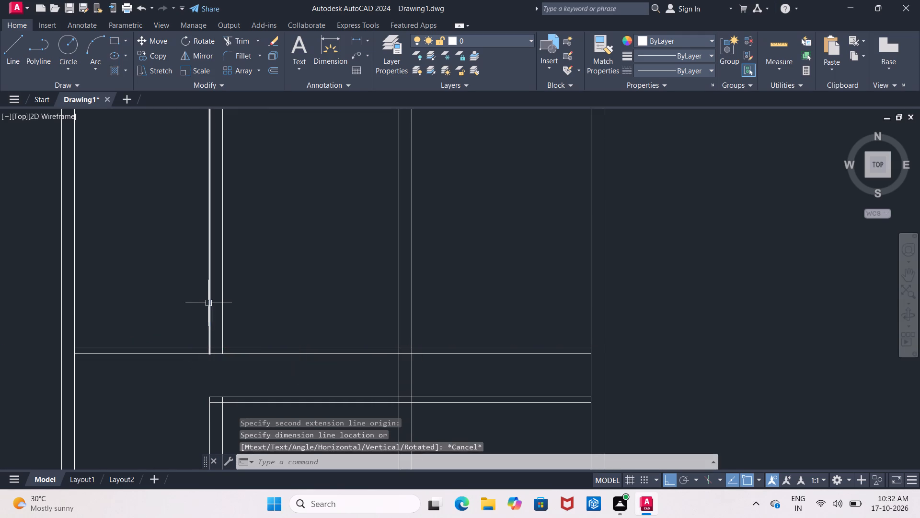
click(224, 309)
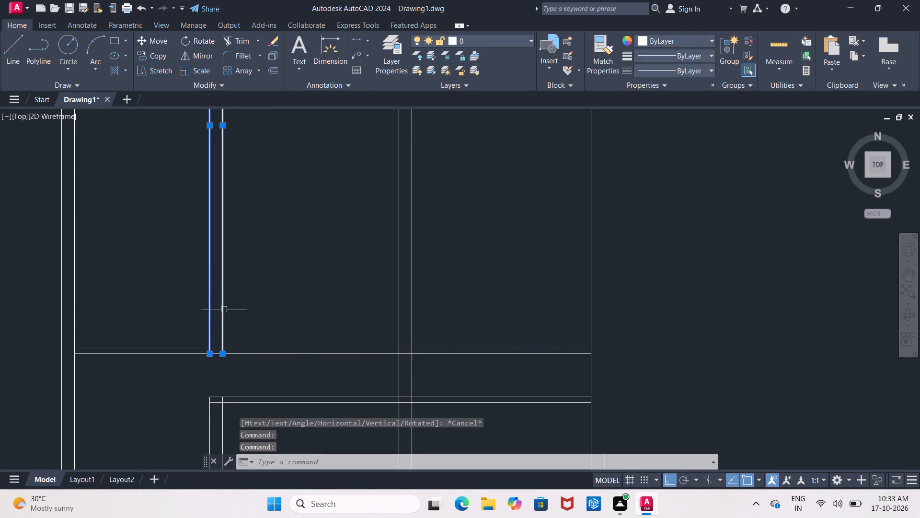
key(Insert)
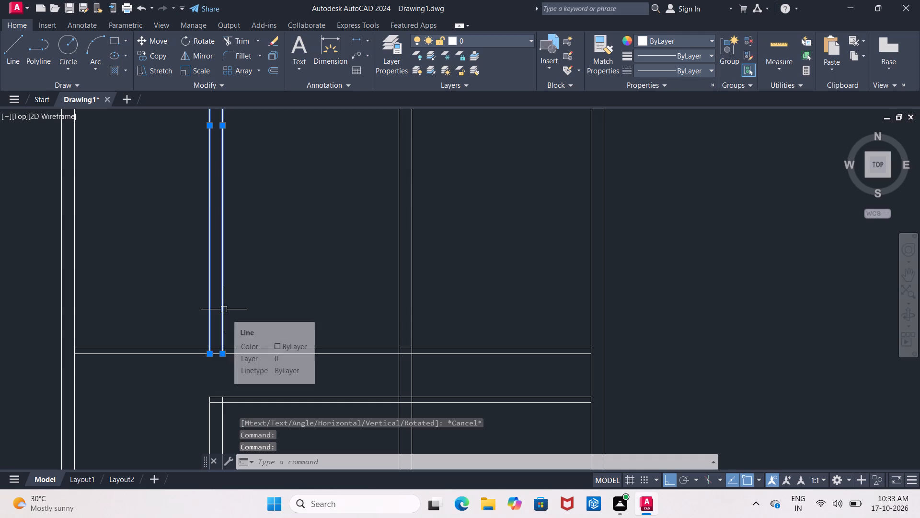
key(Delete)
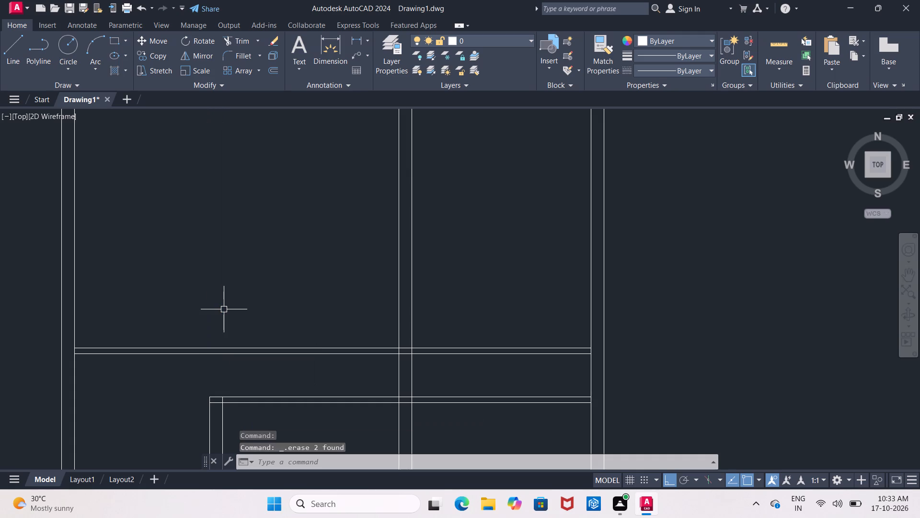
Offset the inner line of the left external wall 10'3" to the right for a new vertical partition.
key(o)
key(Return)
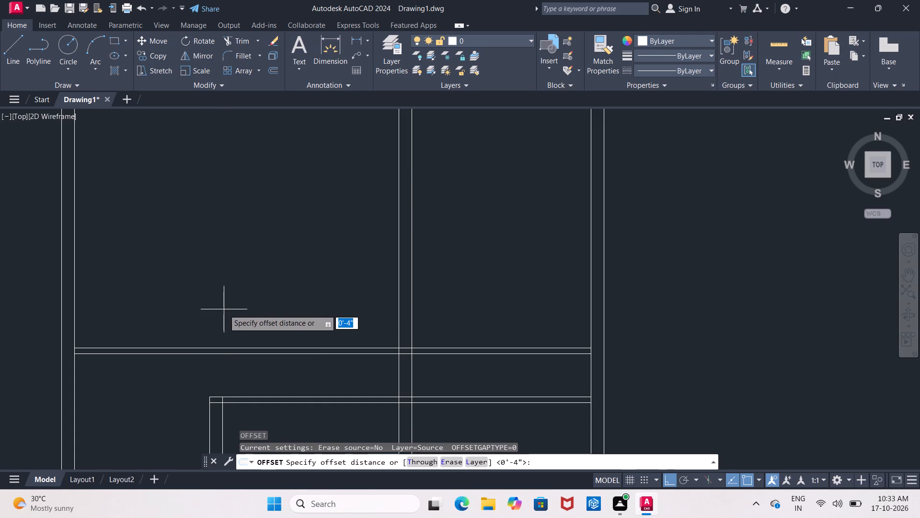
text(10')
text(3")
key(Return)
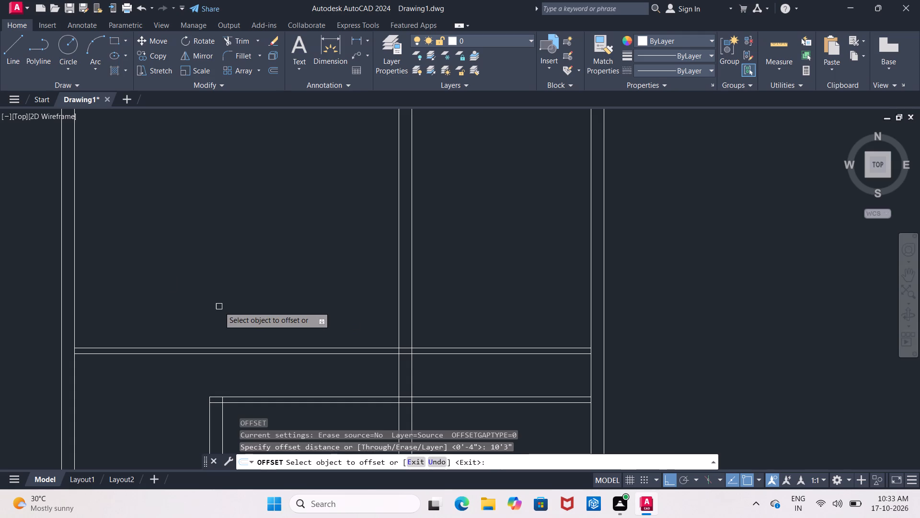
click(76, 282)
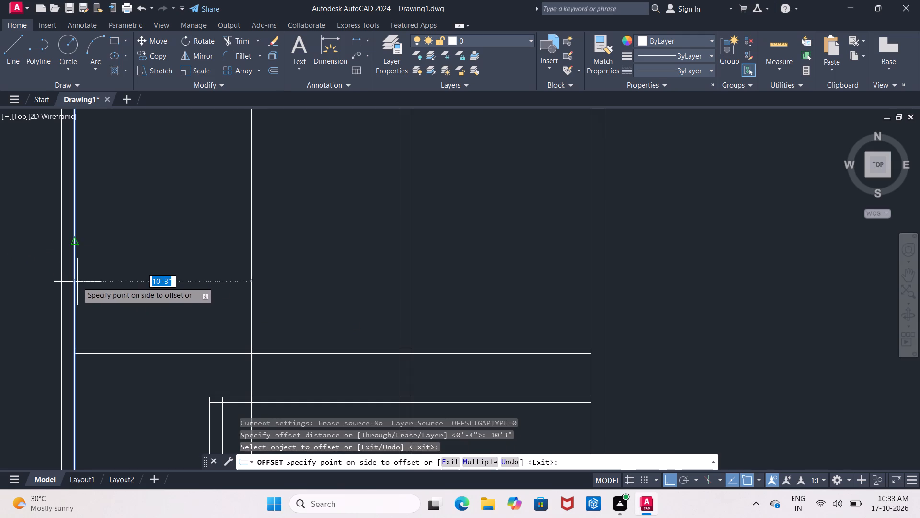
click(178, 270)
key(Return)
Offset the new vertical partition line 4" to the right to give the partition its thickness.
key(Return)
key(4)
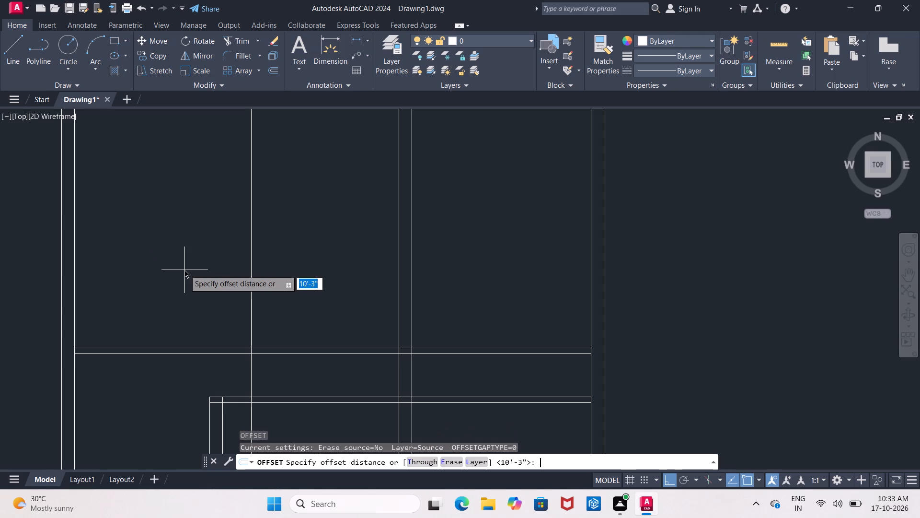
key(shift+quotedbl)
key(Return)
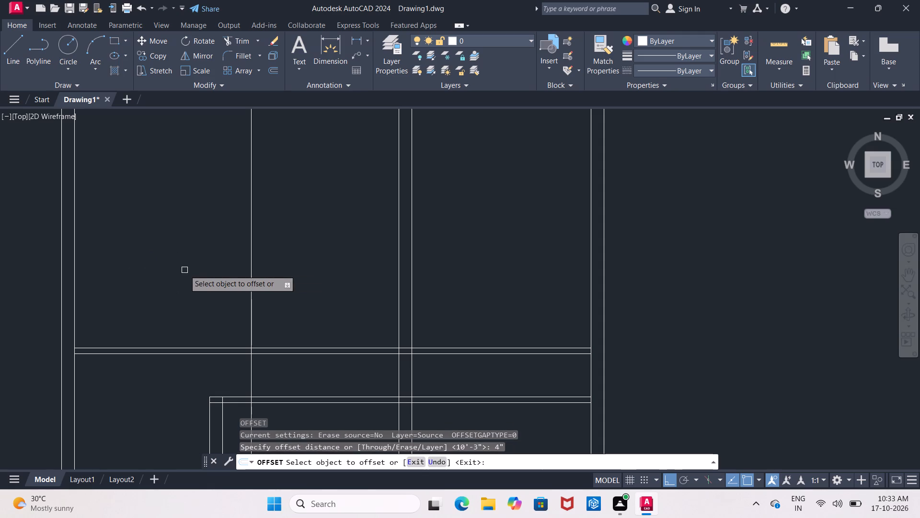
click(252, 257)
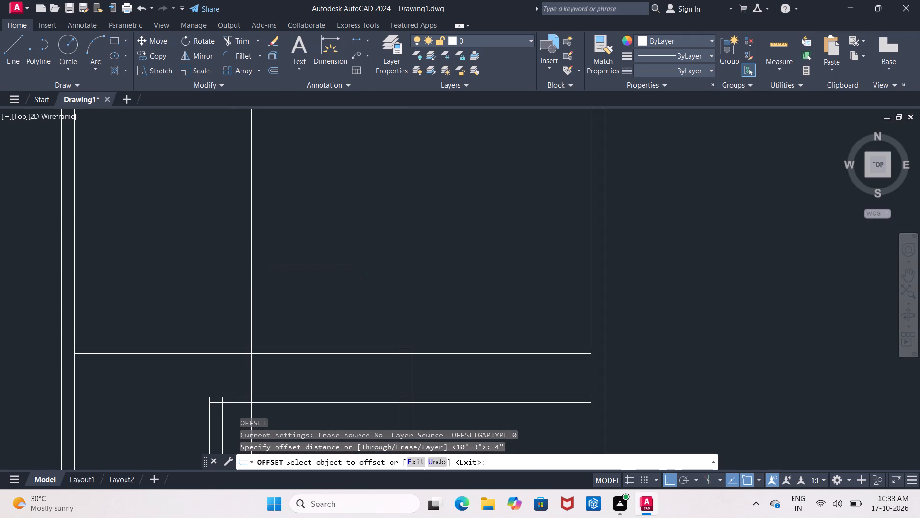
click(328, 247)
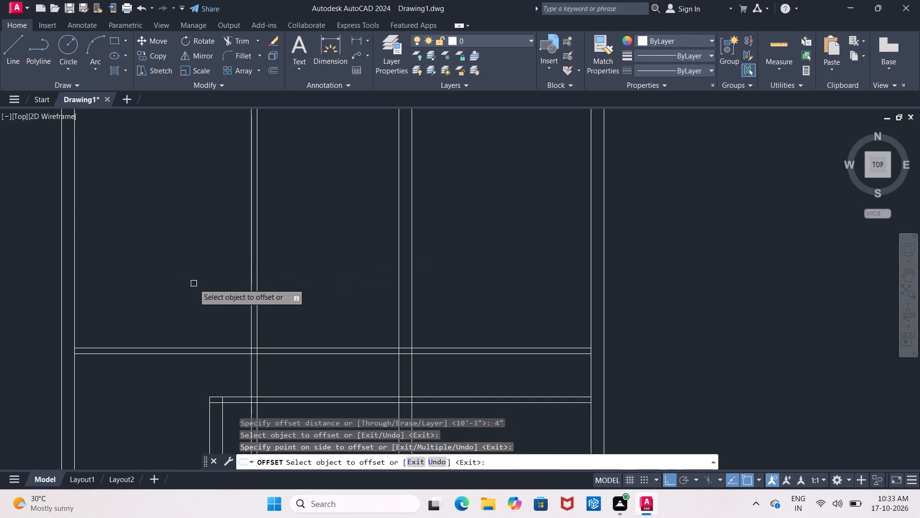
key(Return)
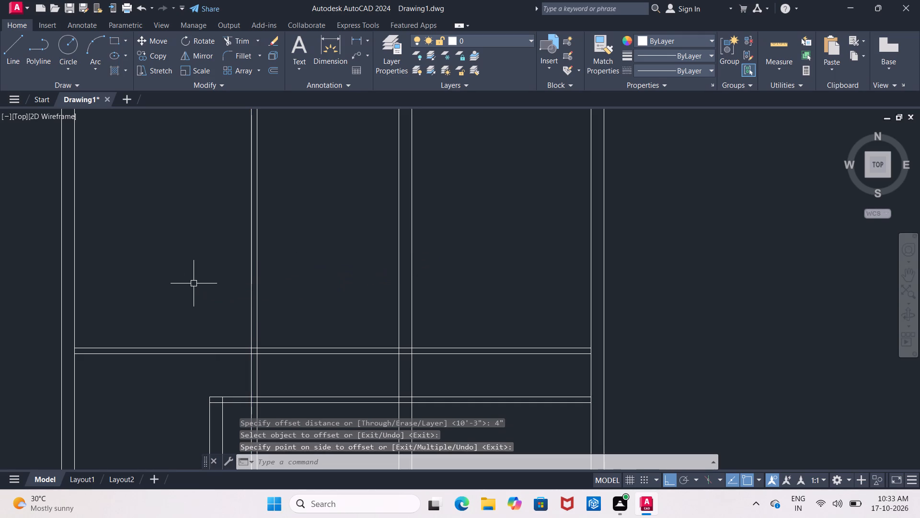
Offset the top line of the upper cross wall 10'6" upward for a third horizontal partition.
key(Return)
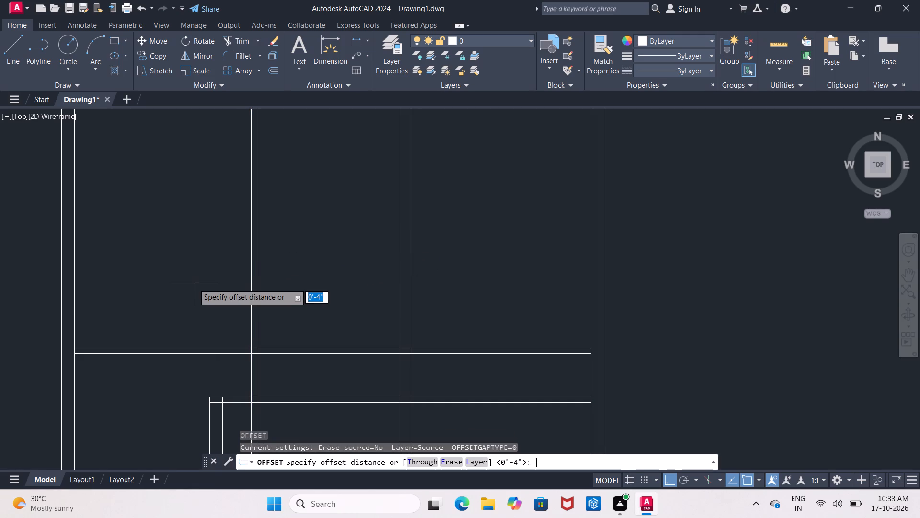
text(10')
text(6")
key(Return)
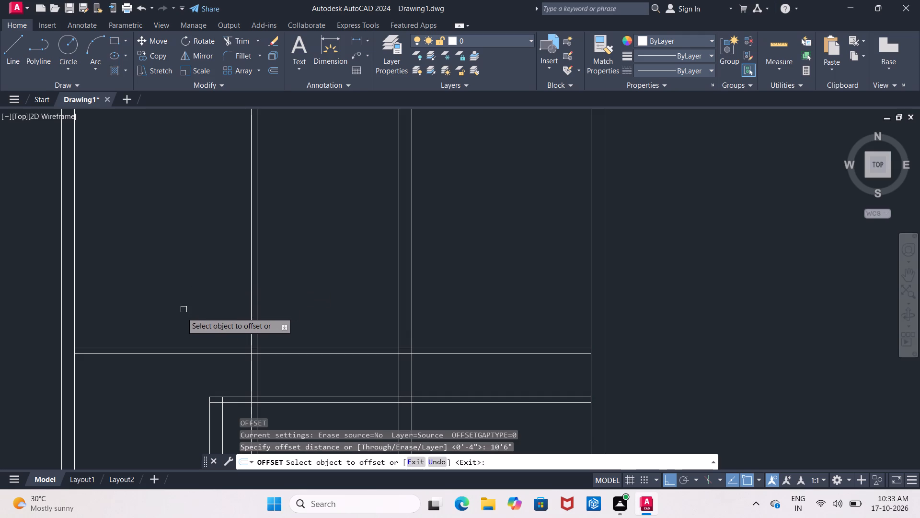
click(179, 345)
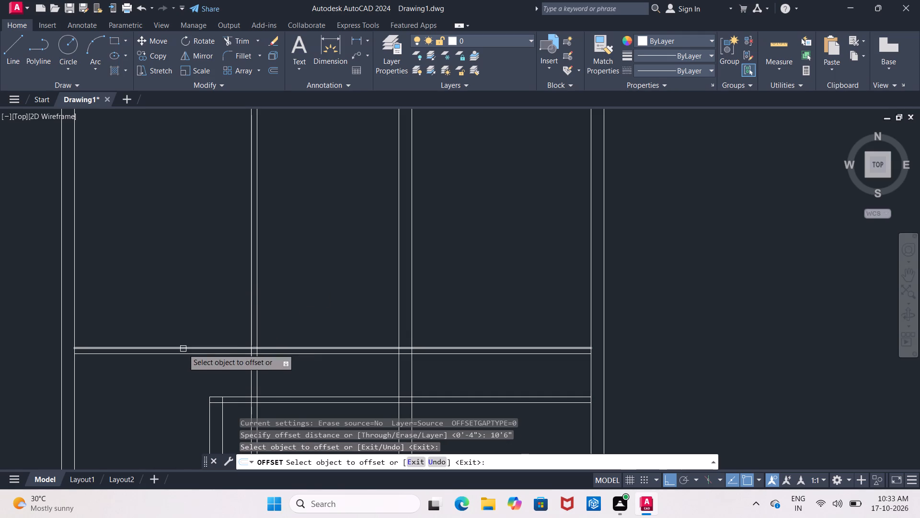
click(183, 348)
click(161, 238)
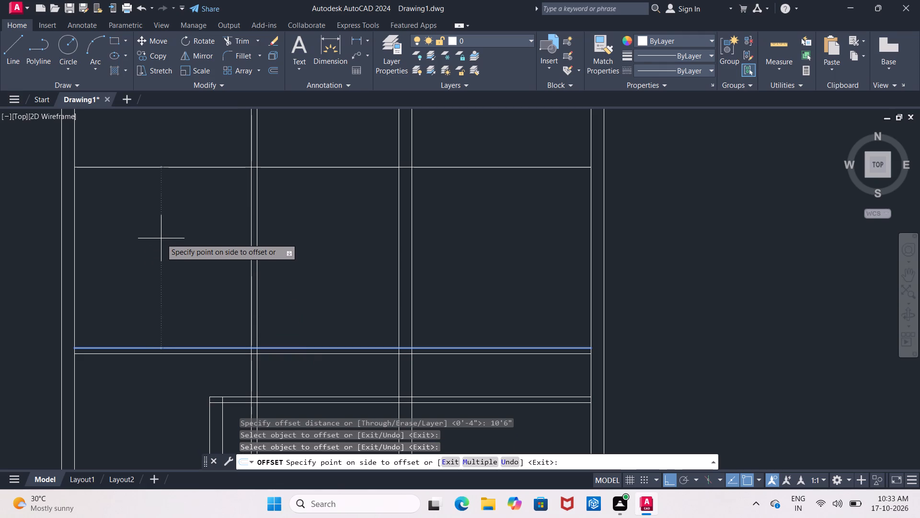
key(Return)
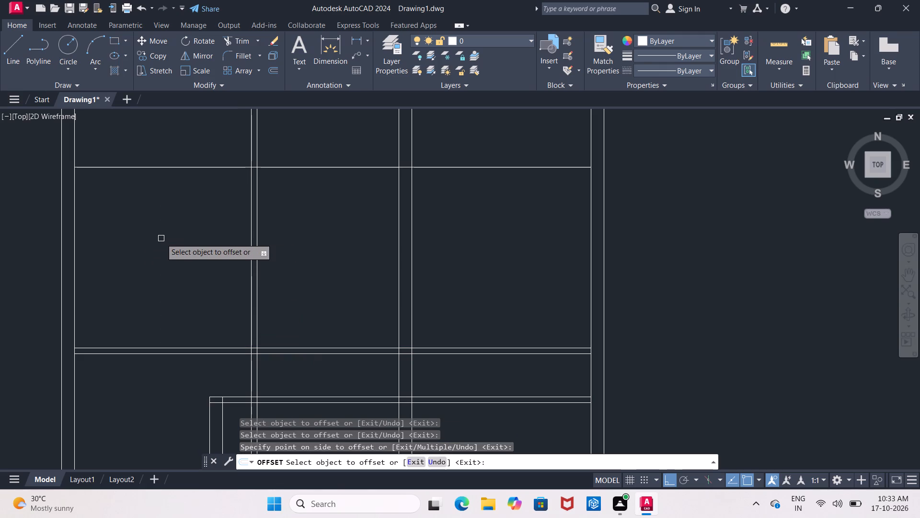
Offset the third horizontal partition line 4" upward to give this cross wall its thickness.
key(Return)
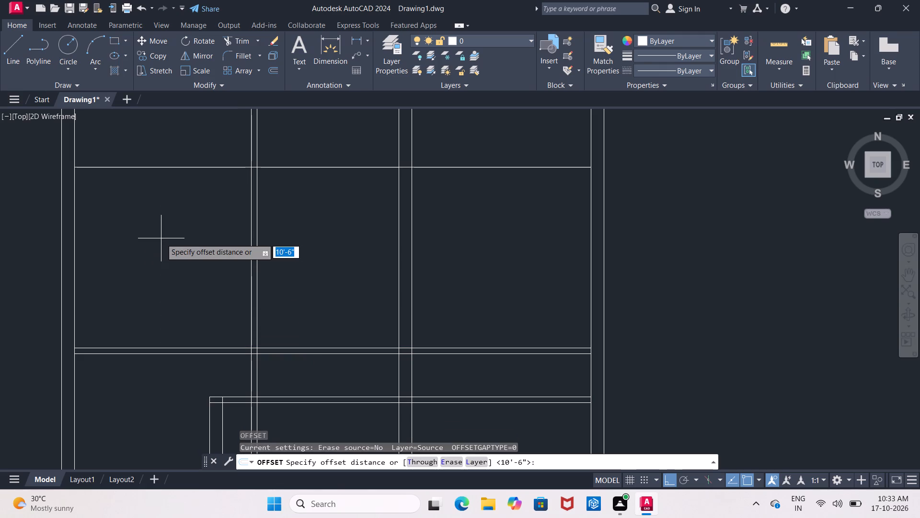
text(4")
key(Return)
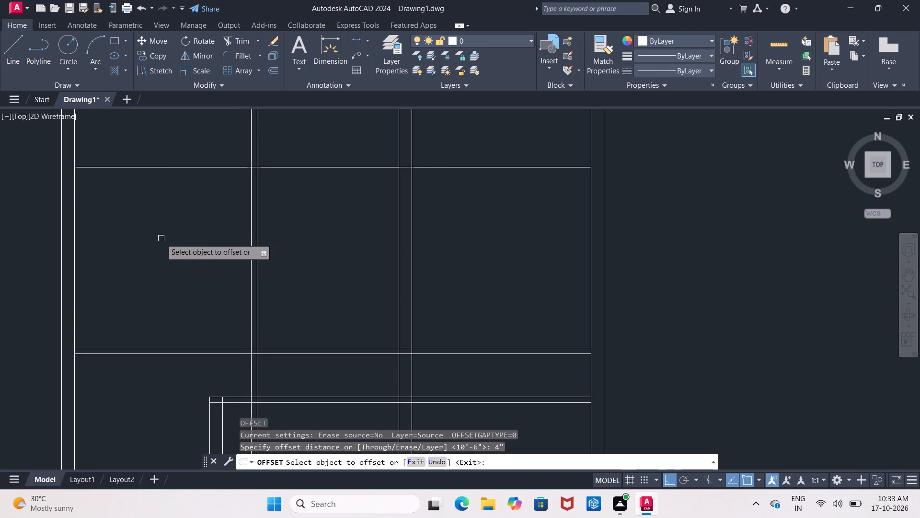
click(153, 167)
click(142, 132)
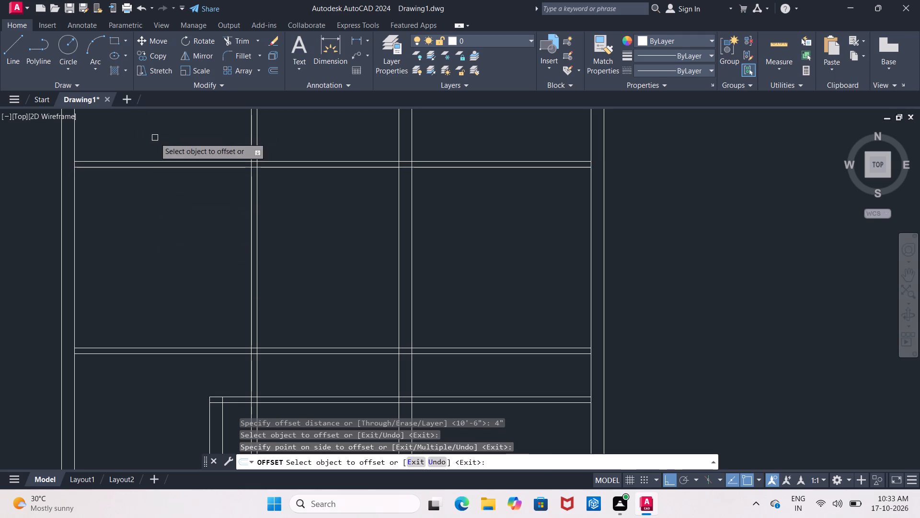
middle_drag(157, 137, 169, 271)
scroll(169, 272, down, 2)
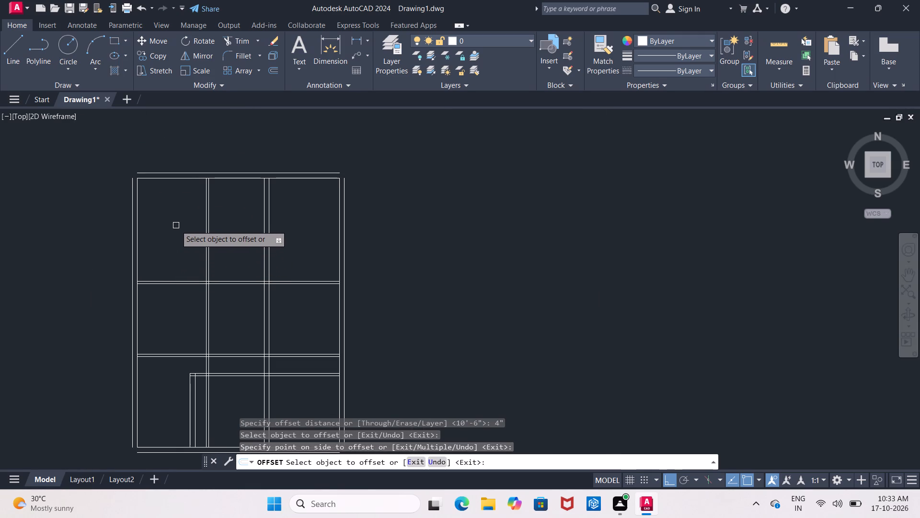
key(Escape)
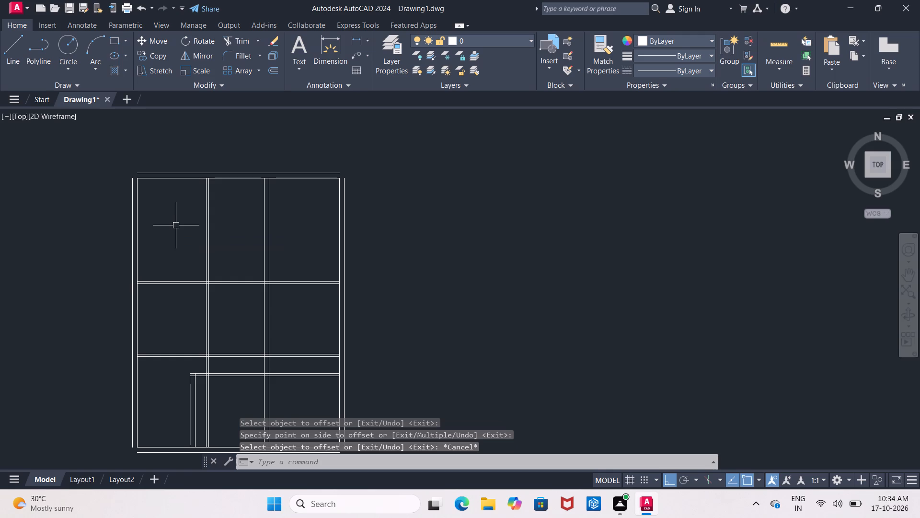
Offset the inner line of the plan's top external wall 7' downward for another horizontal partition.
key(o)
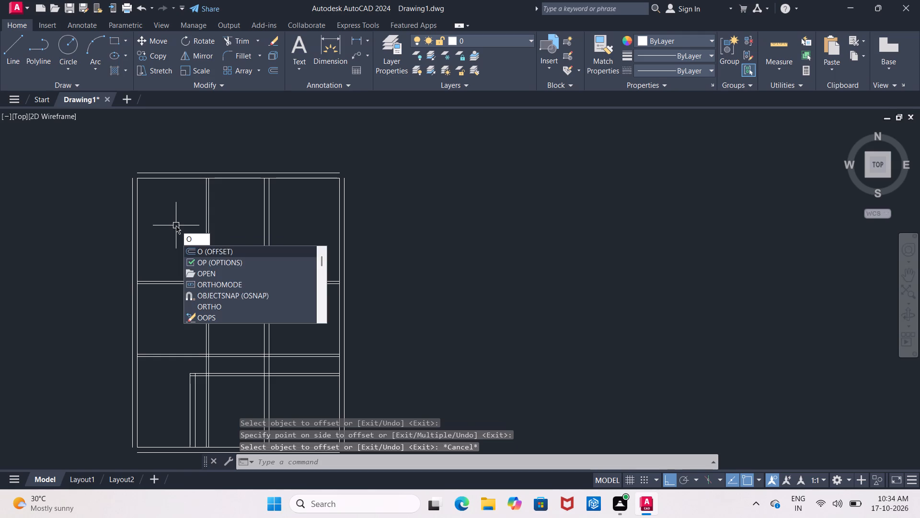
key(Return)
text(7')
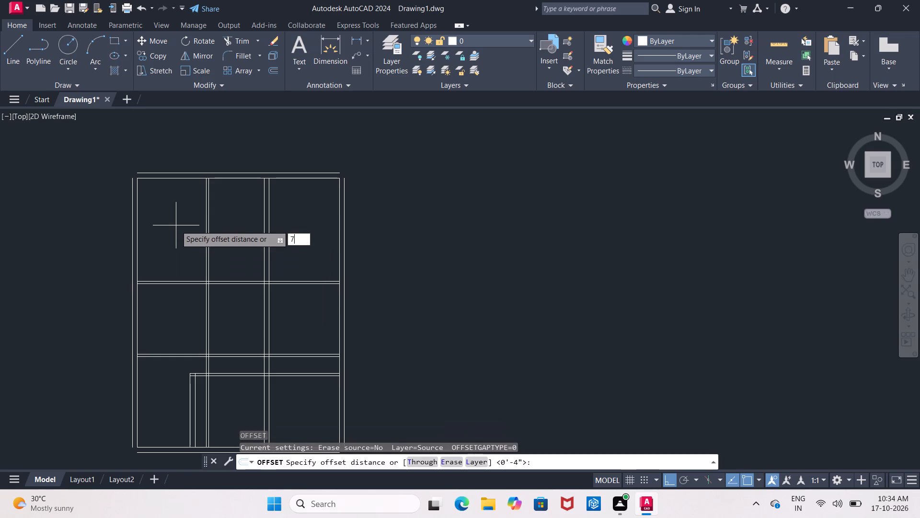
key(Return)
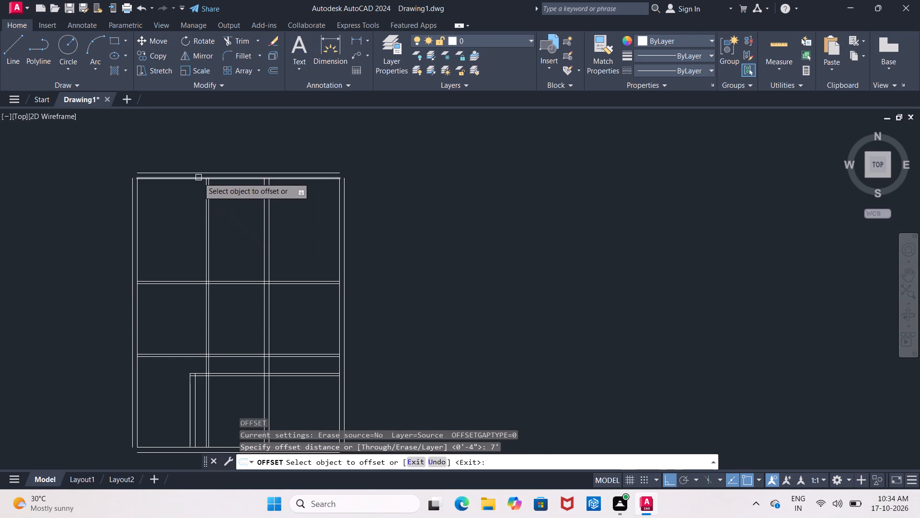
click(198, 177)
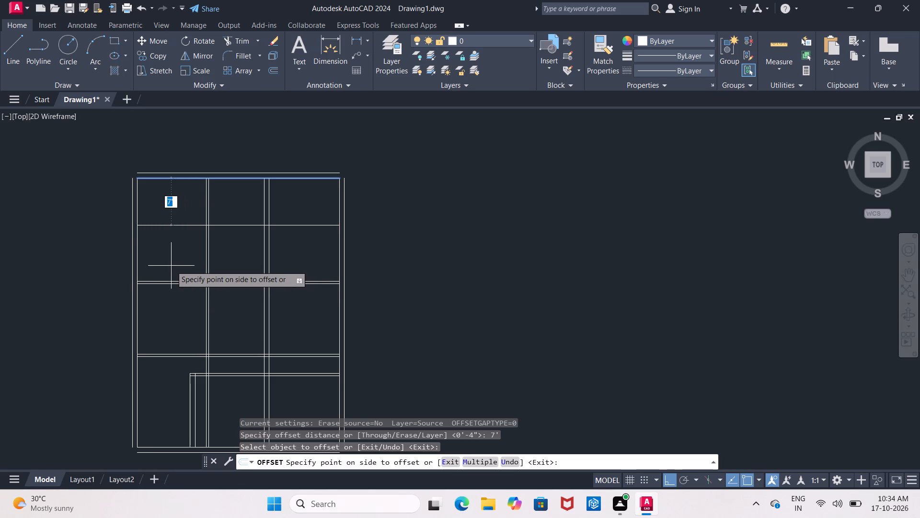
click(171, 266)
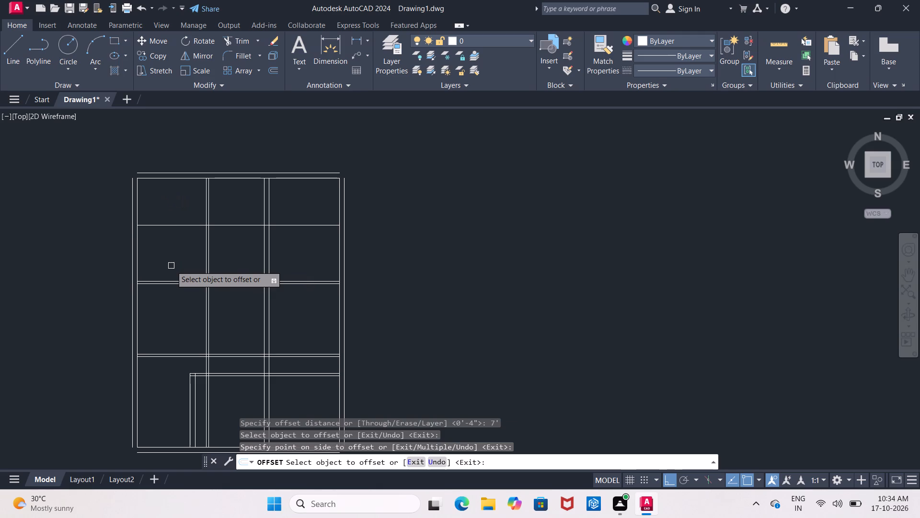
key(Return)
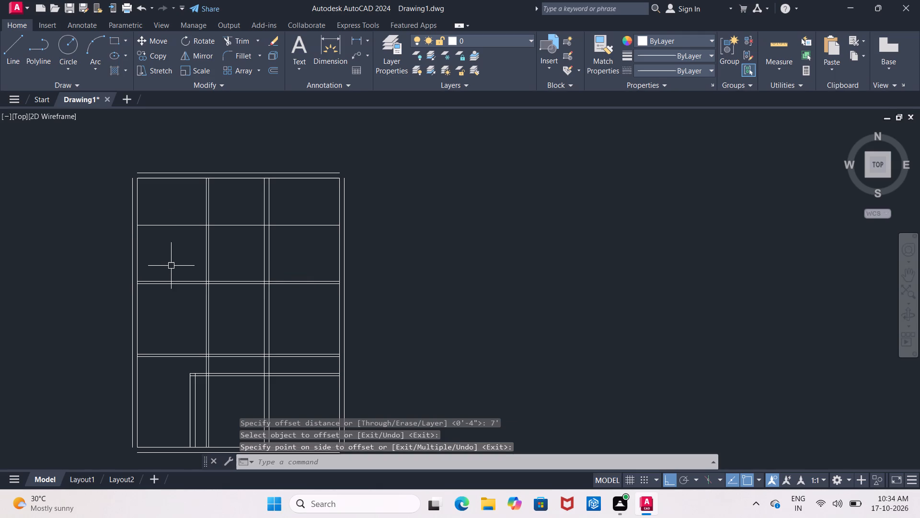
Offset the new upper horizontal partition line 4" downward to give this cross wall its thickness.
key(Return)
key(4)
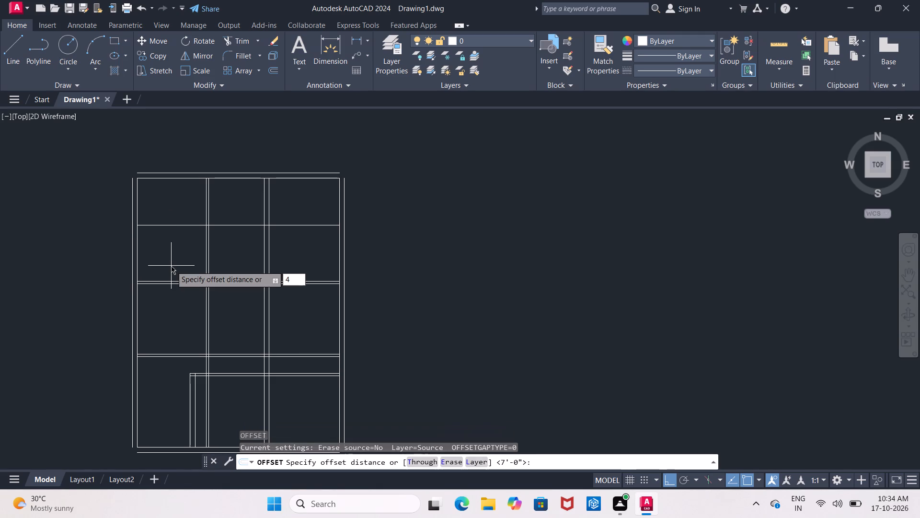
key(shift+quotedbl)
key(Return)
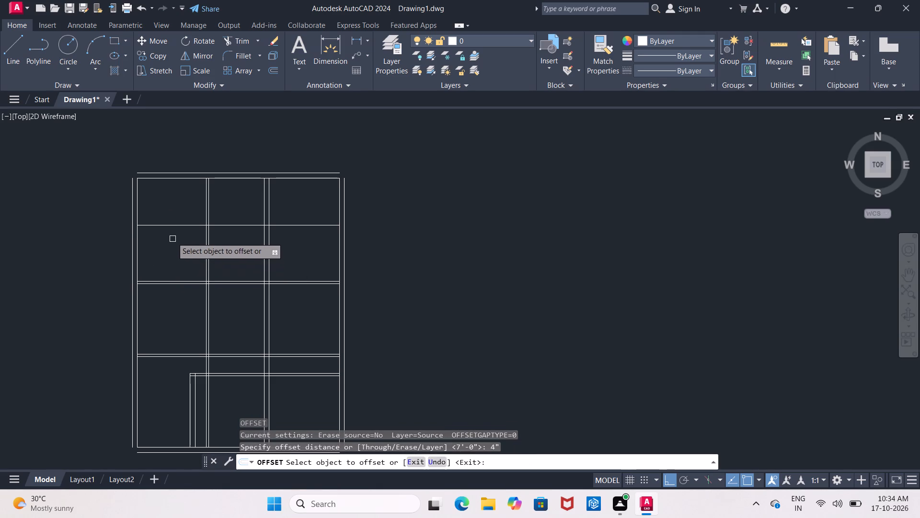
click(184, 226)
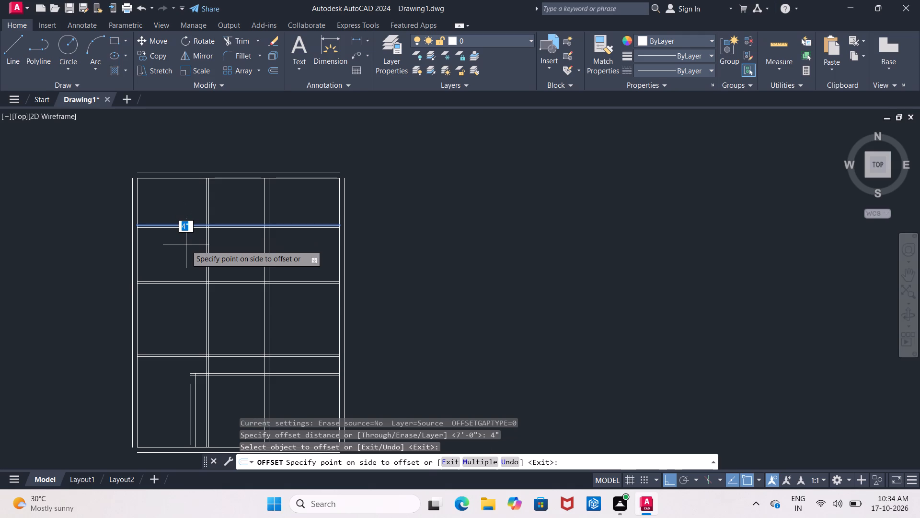
click(186, 245)
key(Return)
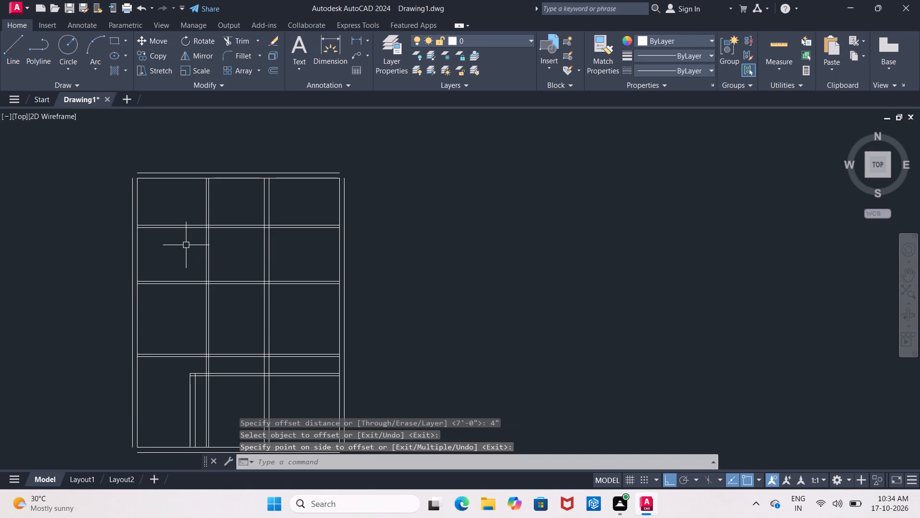
Offset the left line of the plan's first full-height vertical partition 4' to the left for another vertical partition.
key(Return)
text(4')
key(Return)
scroll(194, 200, up, 1)
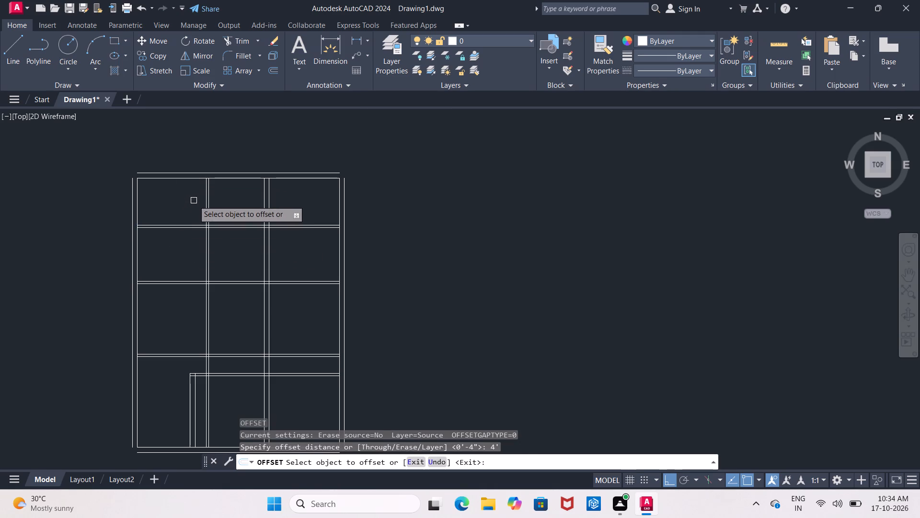
scroll(194, 200, up, 1)
click(226, 212)
click(144, 223)
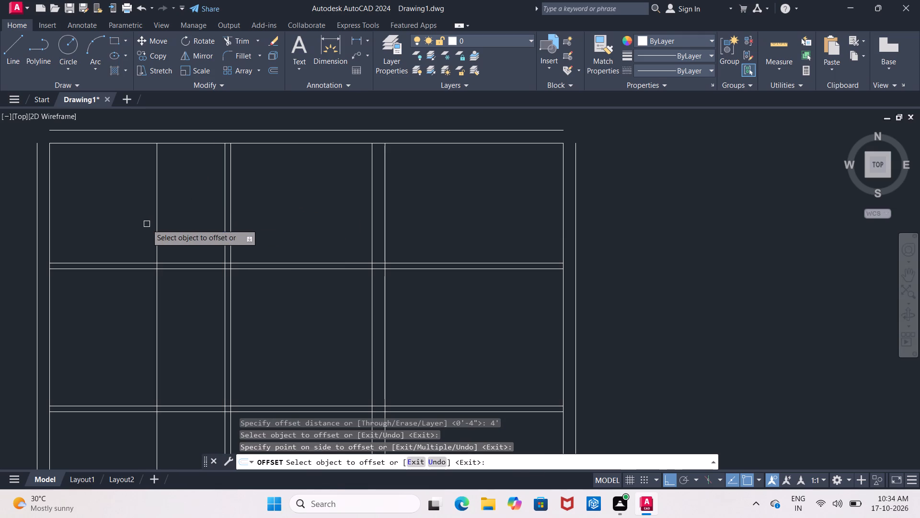
key(Return)
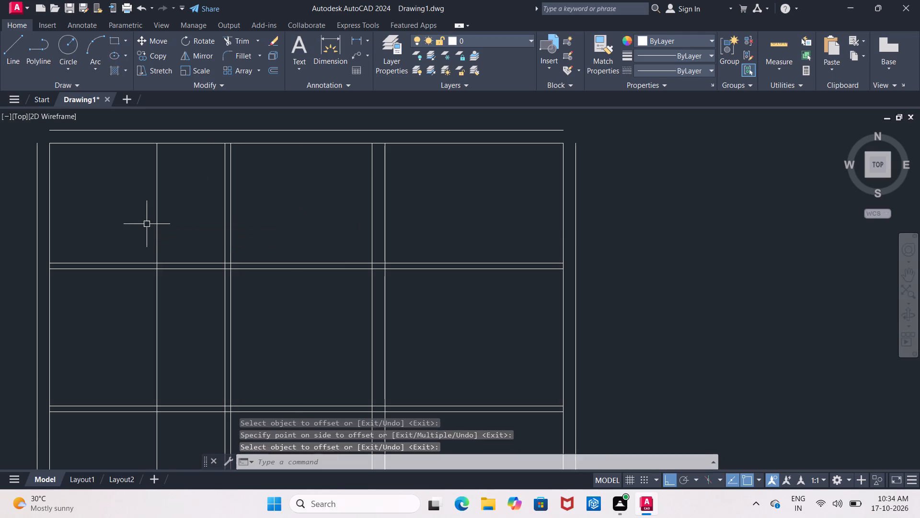
Offset the new vertical partition line 4" to the left to give the partition its thickness.
key(Return)
key(Return)
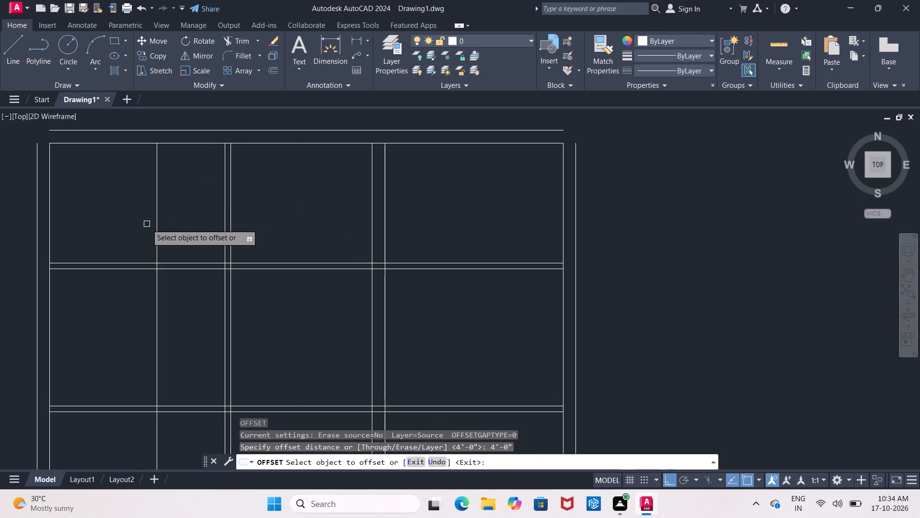
key(Return)
key(Return)
text(4")
key(Return)
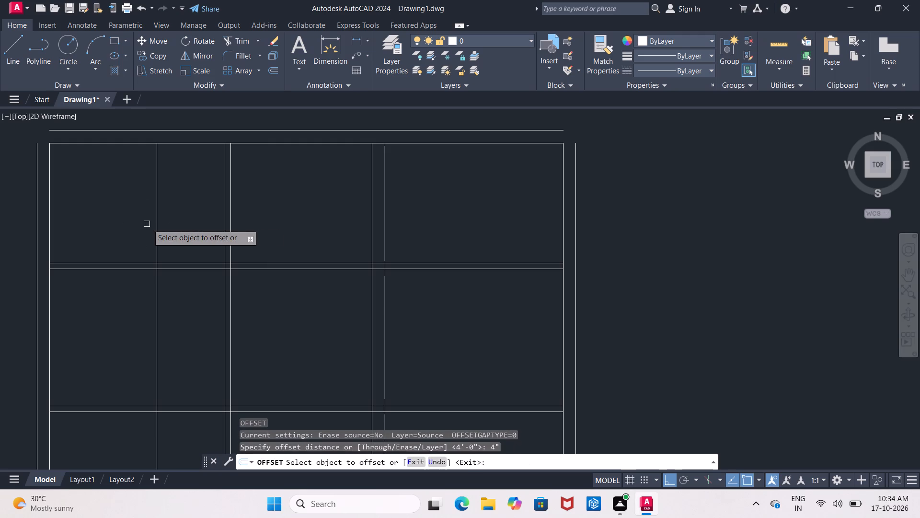
click(159, 212)
click(99, 217)
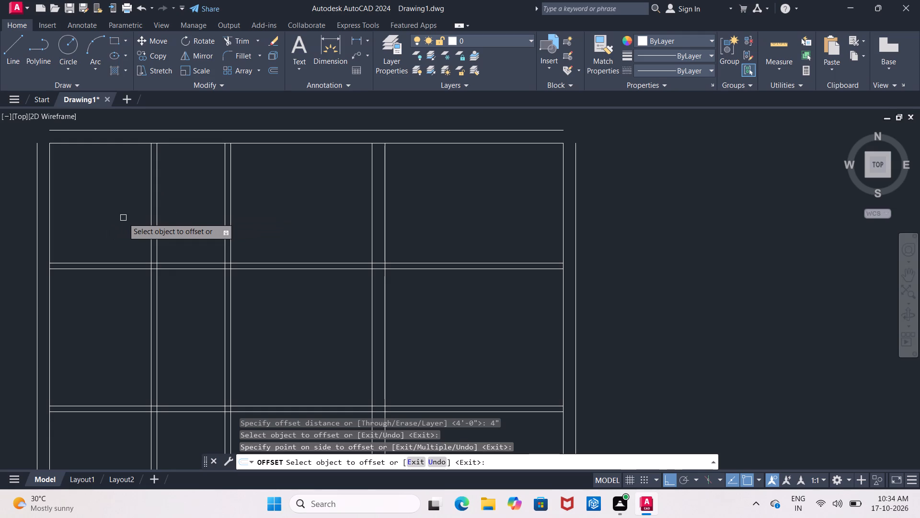
key(Escape)
Trim both lines of the new vertical partition out of the two bays directly below the topmost cross wall.
text(TR)
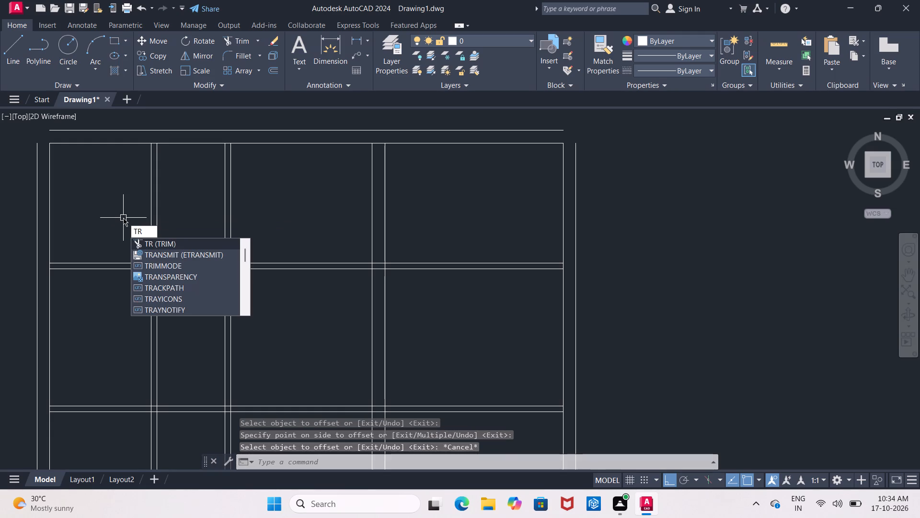
key(Return)
key(Return)
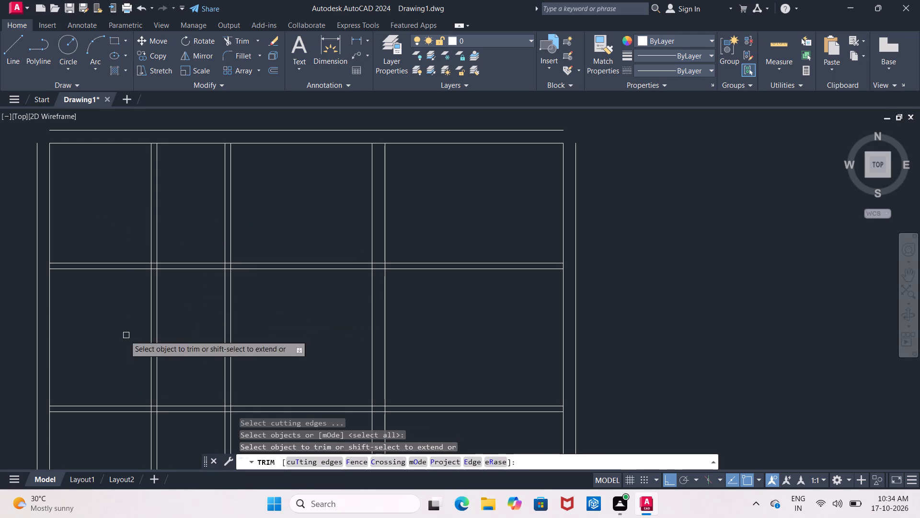
drag(118, 324, 171, 345)
middle_drag(167, 345, 127, 173)
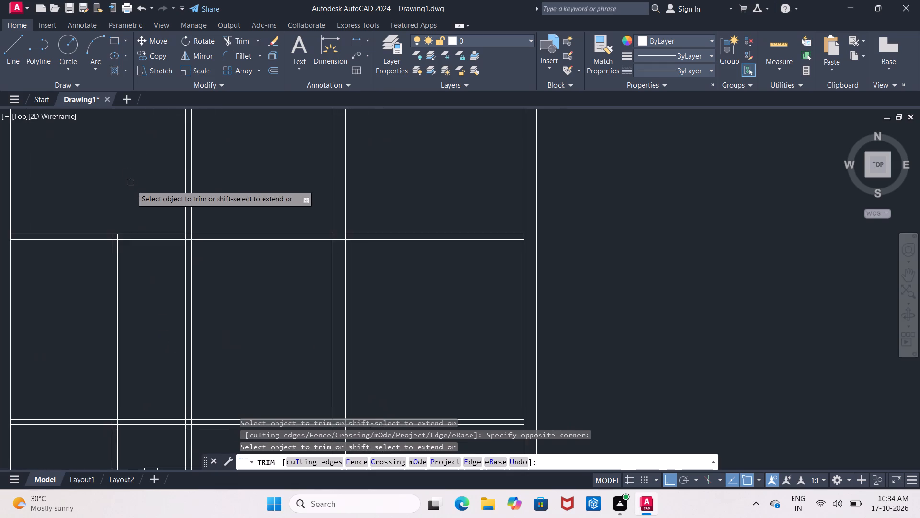
scroll(131, 185, down, 2)
scroll(108, 241, up, 1)
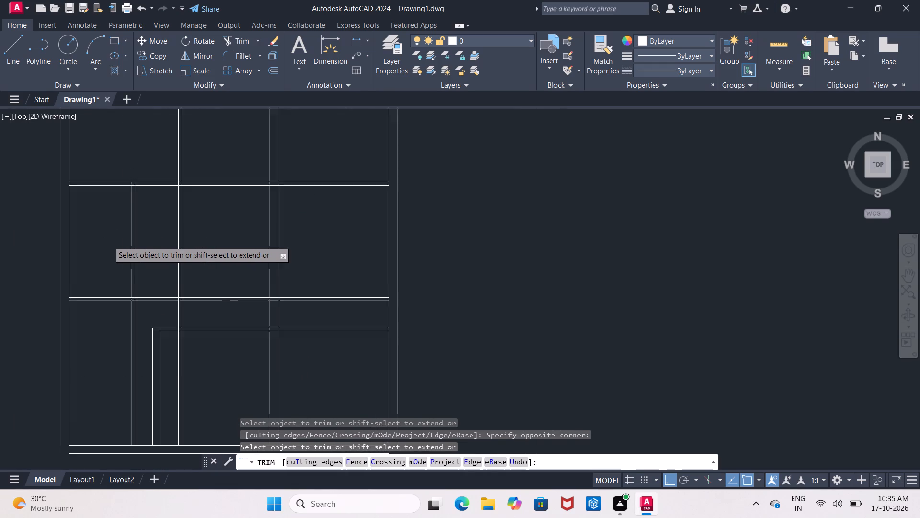
scroll(108, 241, up, 1)
drag(113, 230, 188, 269)
click(169, 253)
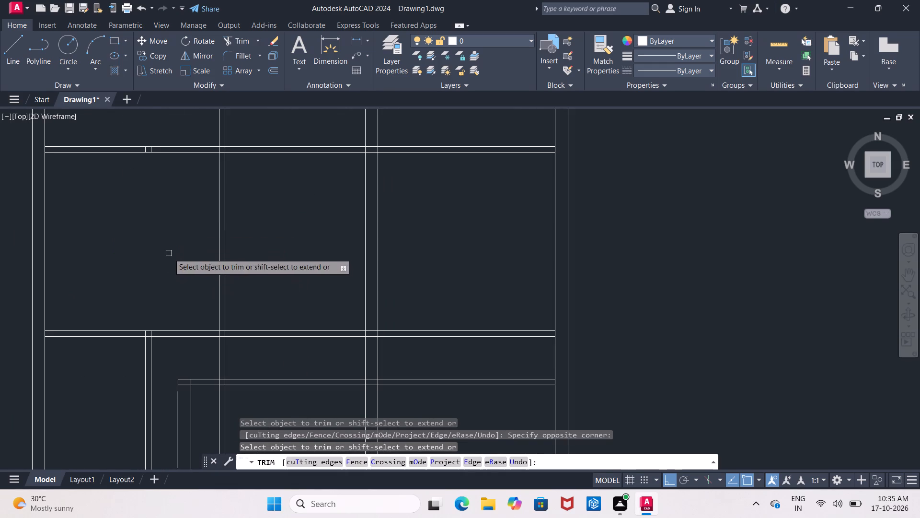
middle_drag(143, 204, 165, 300)
scroll(162, 258, down, 1)
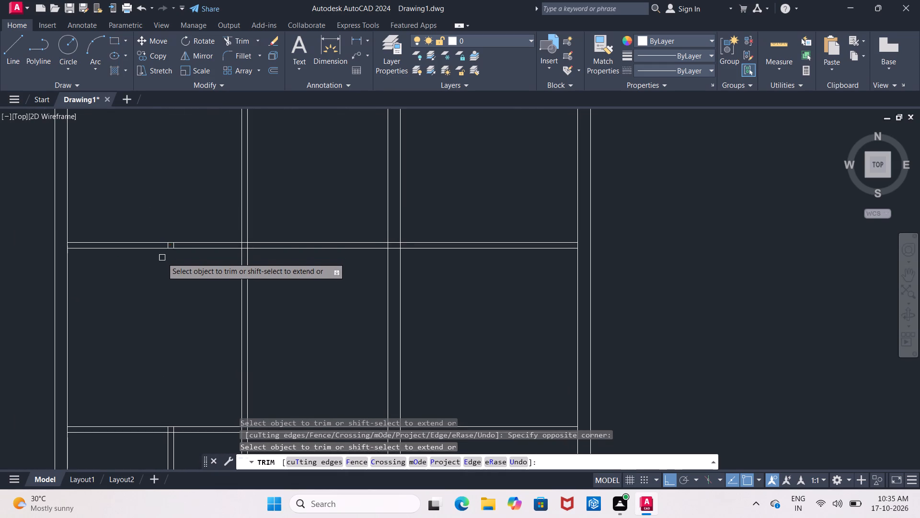
scroll(162, 258, down, 1)
scroll(161, 258, up, 2)
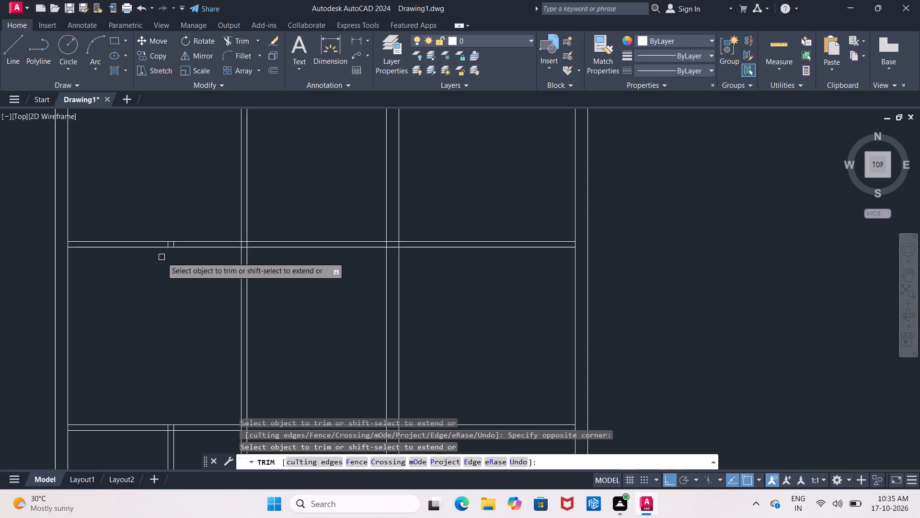
key(Escape)
Erase both lines of the second cross wall from the top, along with the leftover vertical partition stubs between them.
click(161, 242)
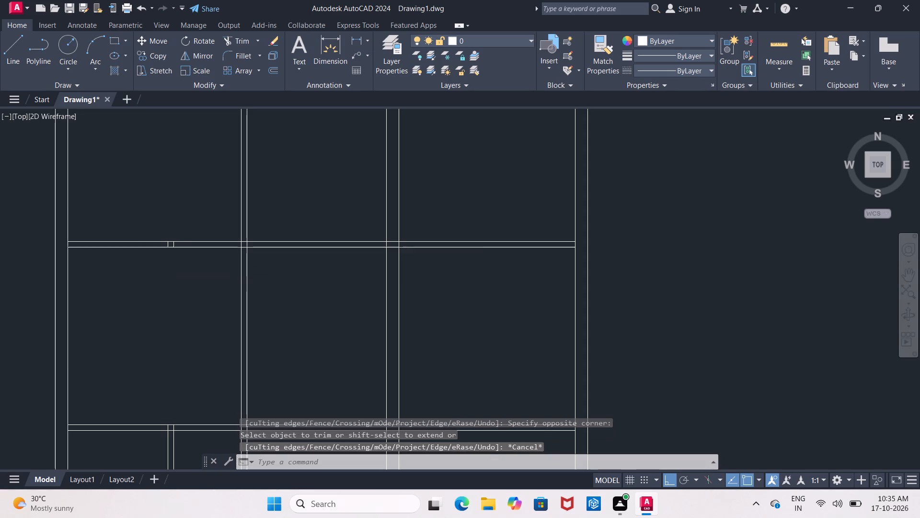
click(167, 246)
click(168, 247)
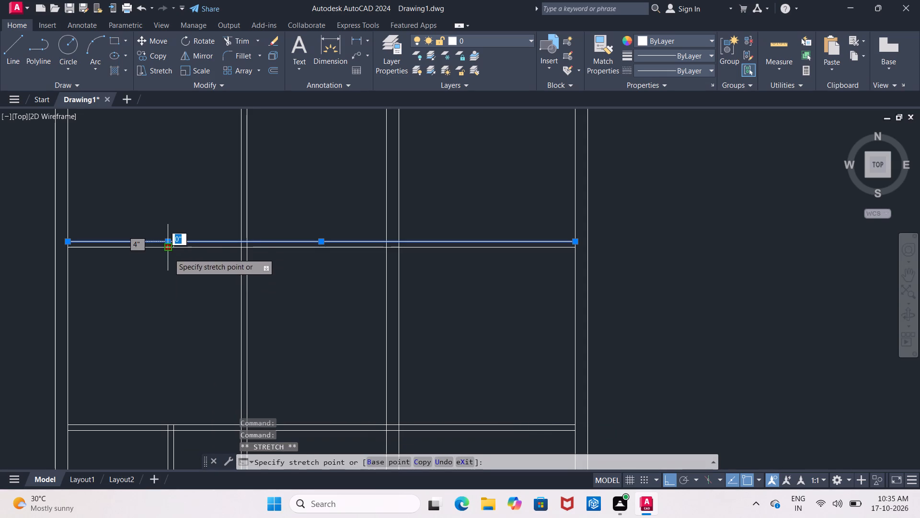
key(Escape)
click(149, 251)
click(152, 248)
click(152, 248)
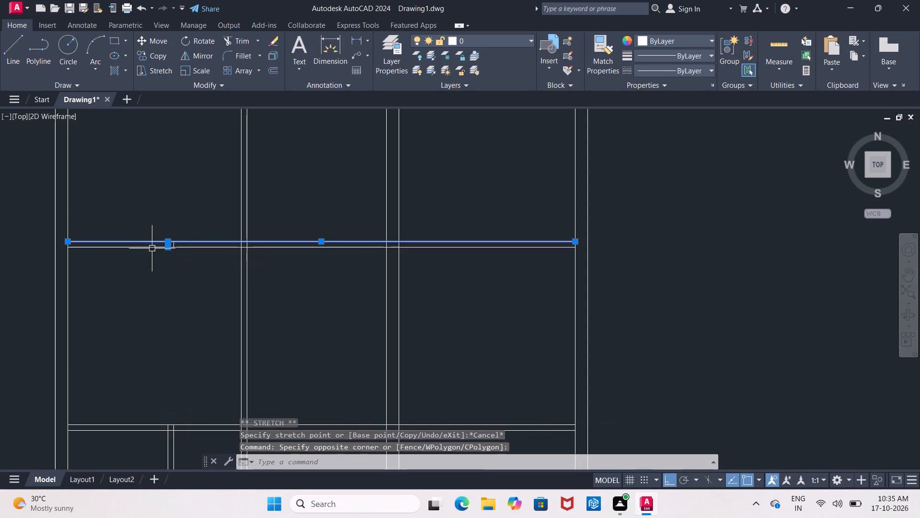
click(206, 247)
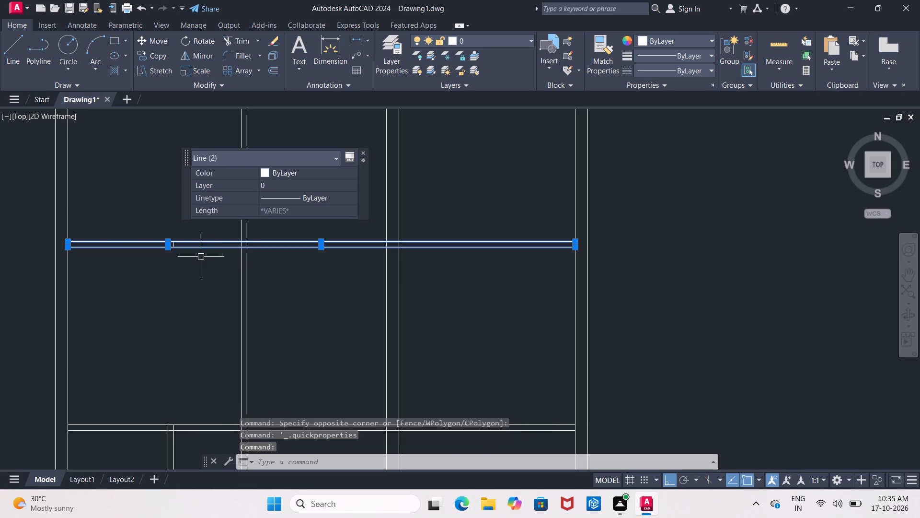
key(Delete)
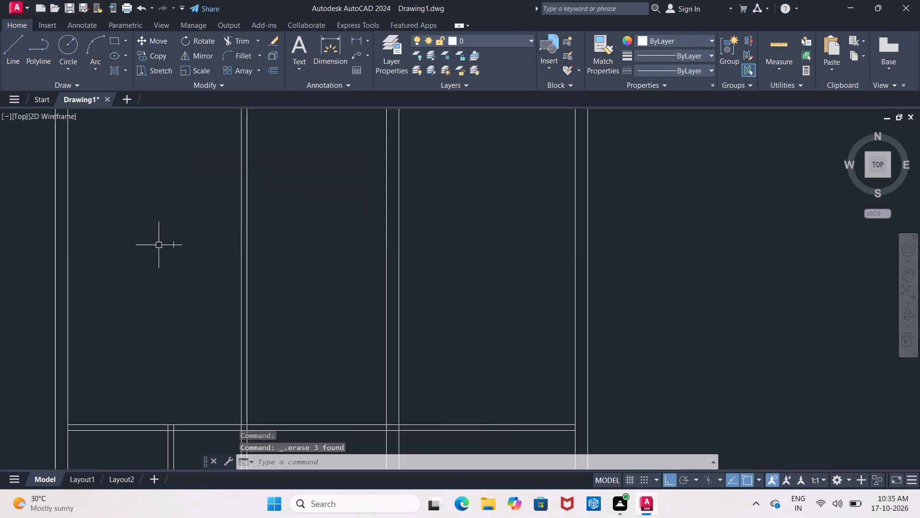
click(176, 242)
click(169, 259)
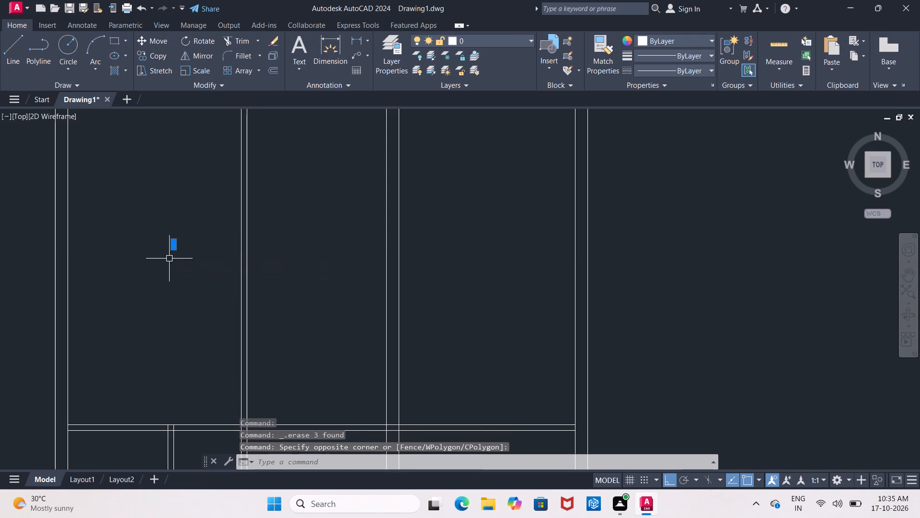
key(Delete)
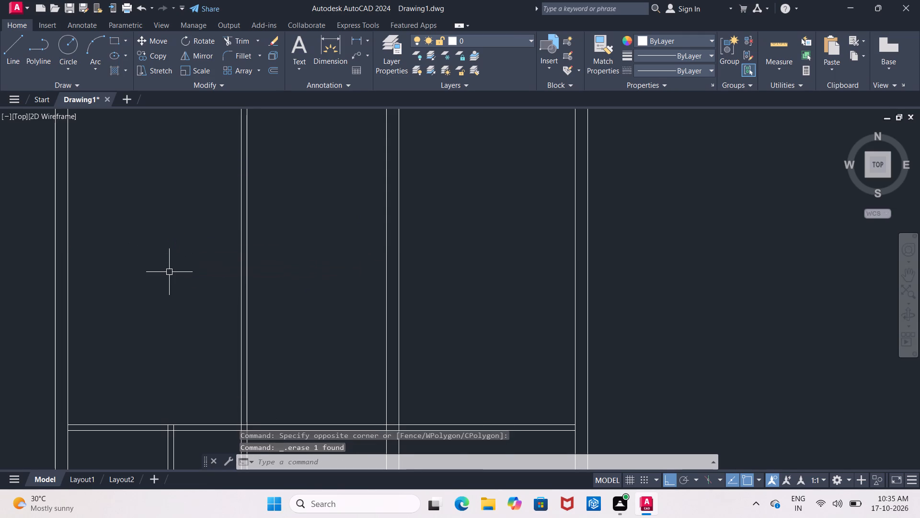
Offset the lower line of the topmost cross wall 10'6" downward for a replacement horizontal wall.
scroll(169, 272, down, 3)
scroll(182, 214, up, 2)
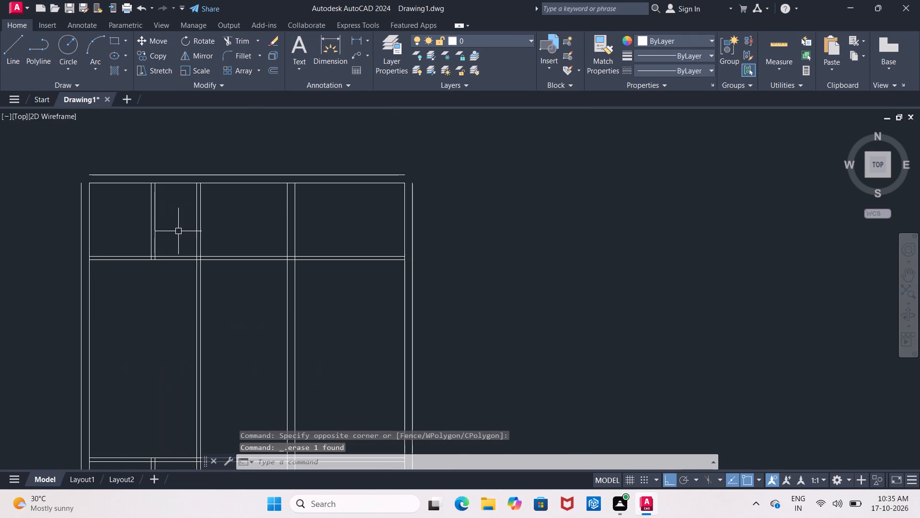
key(Escape)
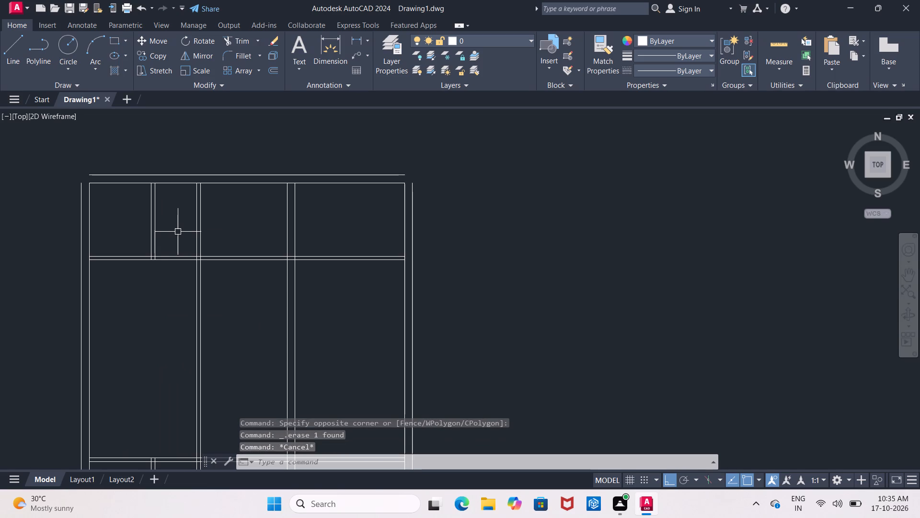
key(o)
key(Return)
text(10)
text('6")
key(Return)
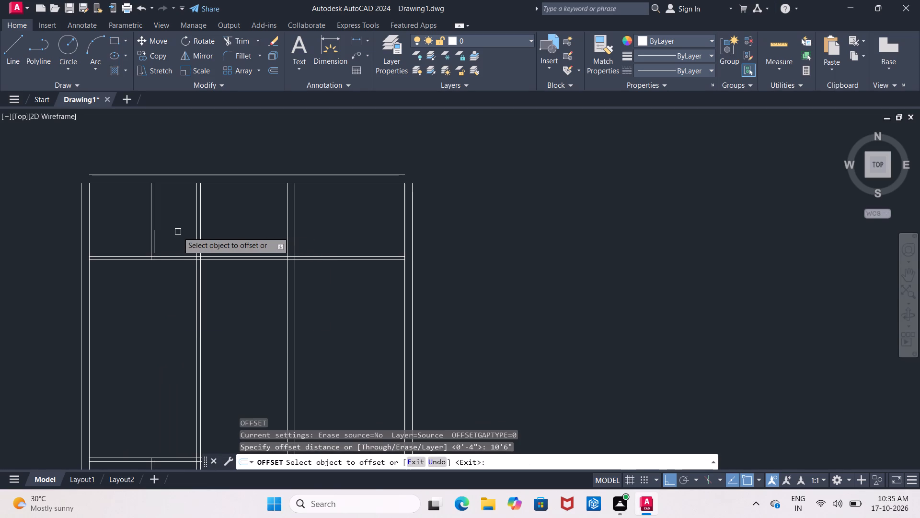
click(136, 260)
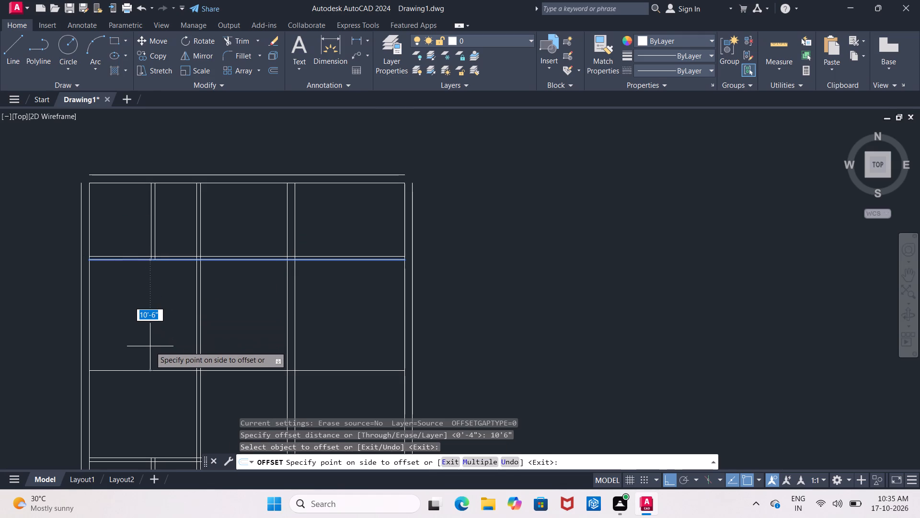
click(150, 346)
key(Return)
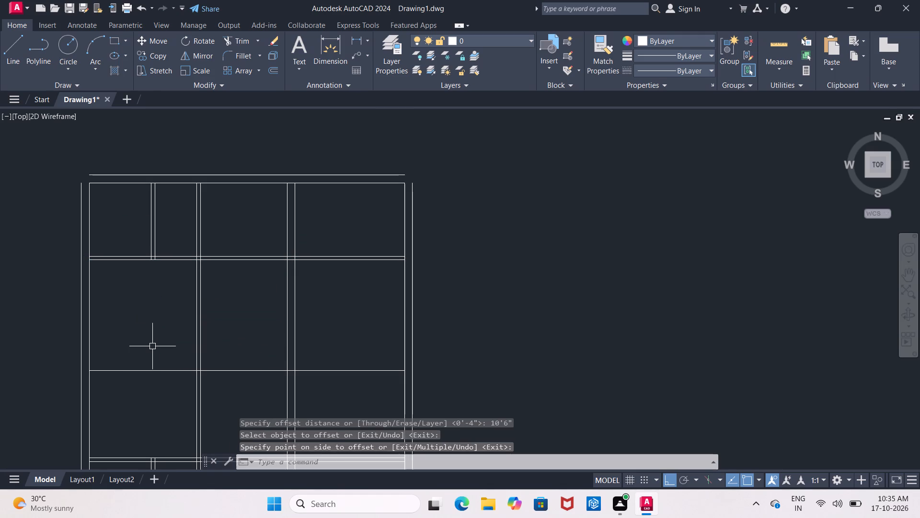
Offset the new horizontal wall line 9" downward to give this cross wall its thickness.
key(Return)
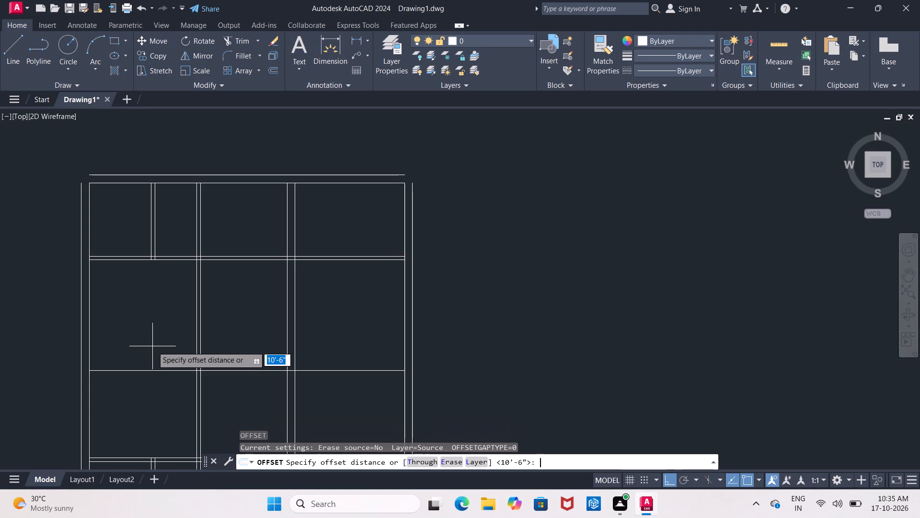
key(9)
key(shift+quotedbl)
key(Return)
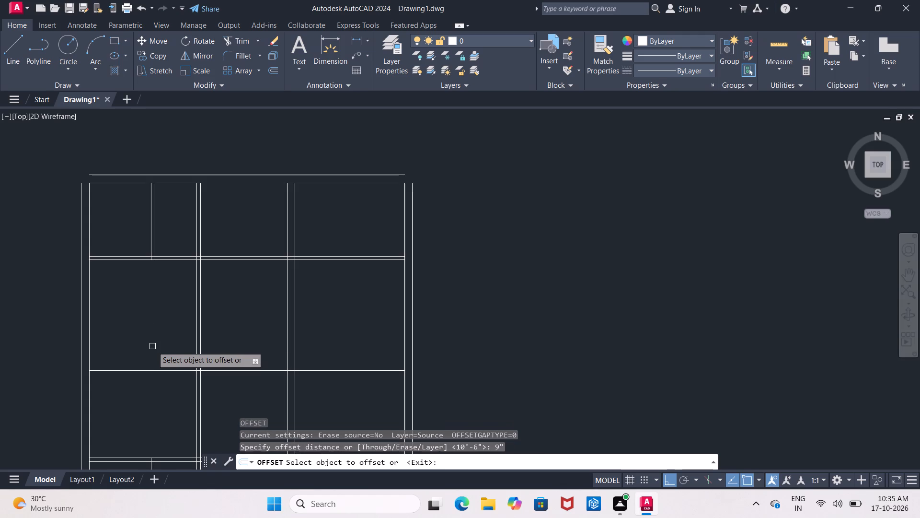
click(160, 369)
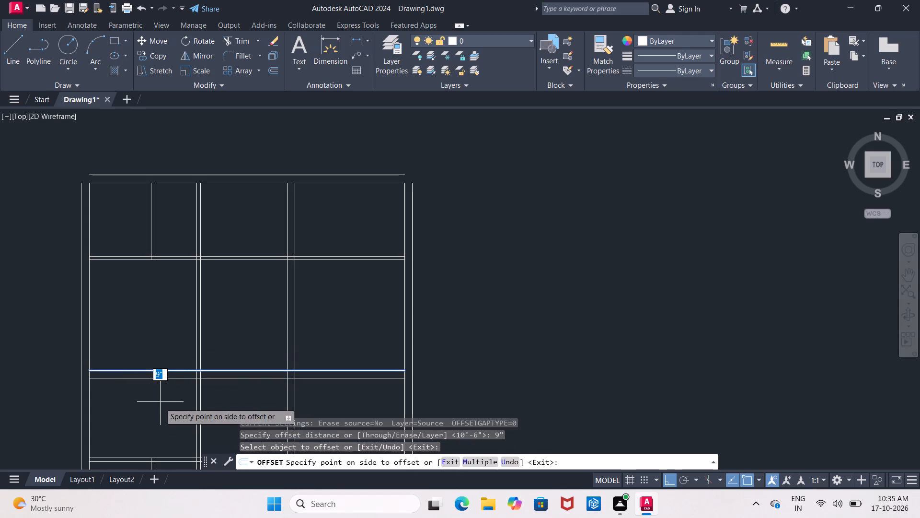
click(160, 403)
middle_drag(160, 403, 150, 285)
scroll(151, 289, down, 1)
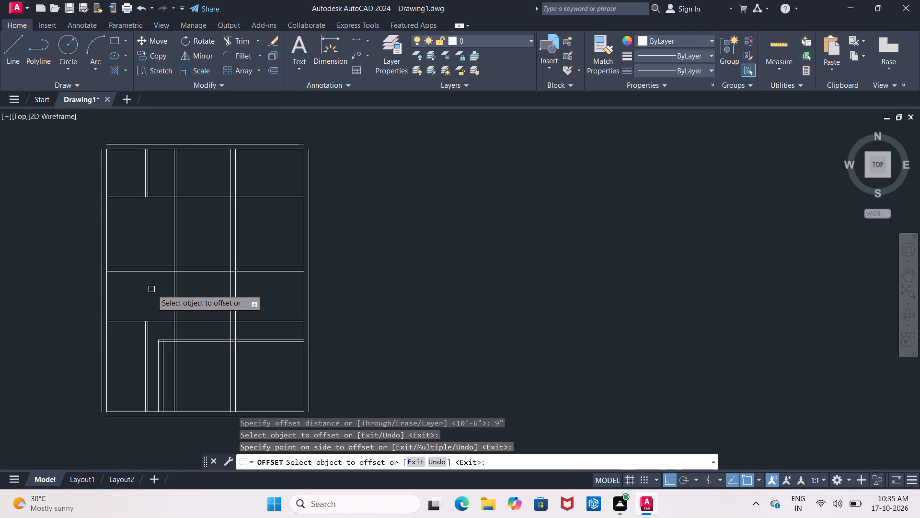
key(Escape)
scroll(212, 292, up, 1)
middle_drag(212, 292, 193, 289)
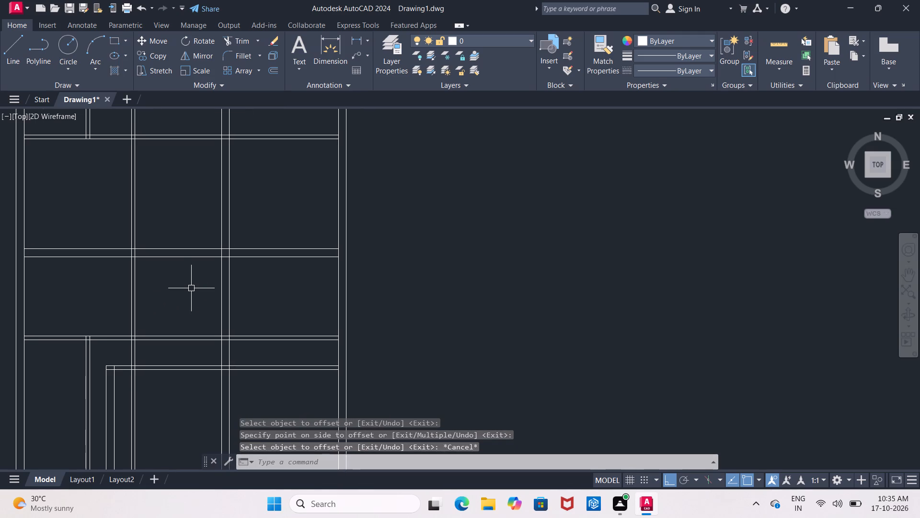
Erase both lines of the full-width horizontal partition directly below the new 9" cross wall.
key(Escape)
key(Escape)
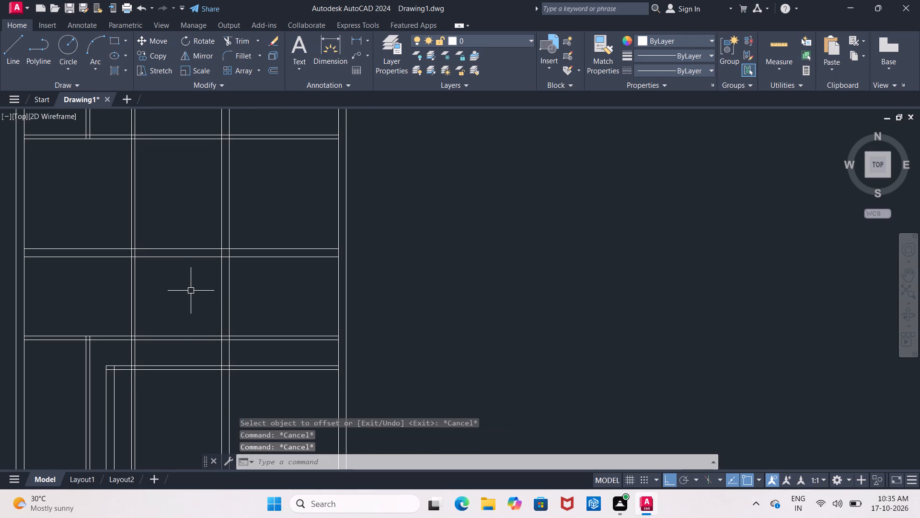
click(181, 338)
click(184, 341)
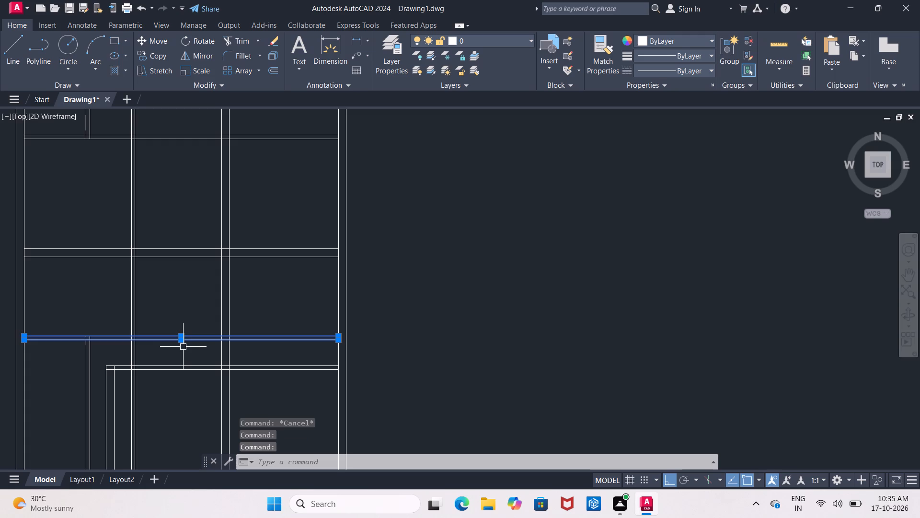
key(Delete)
Erase the two short vertical line pairs and the horizontal partition pair remaining in the lower part of the plan.
middle_drag(196, 283, 198, 262)
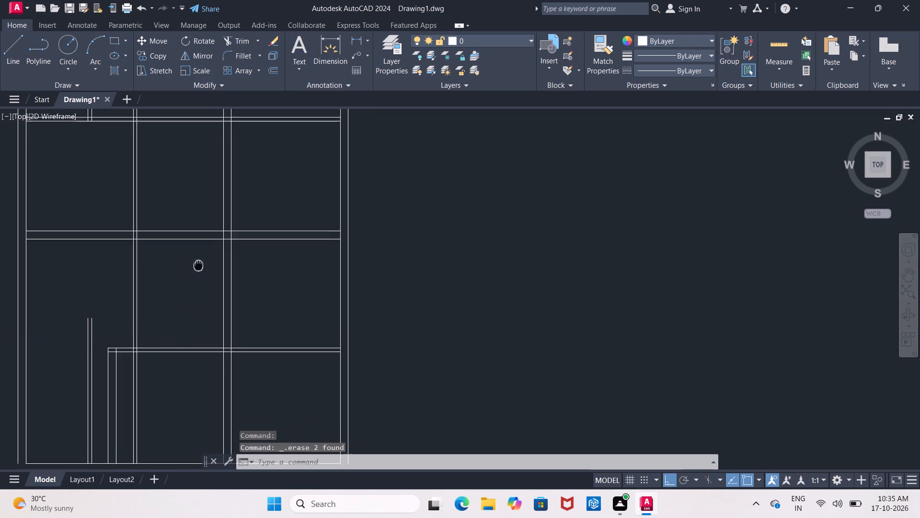
middle_drag(198, 262, 213, 243)
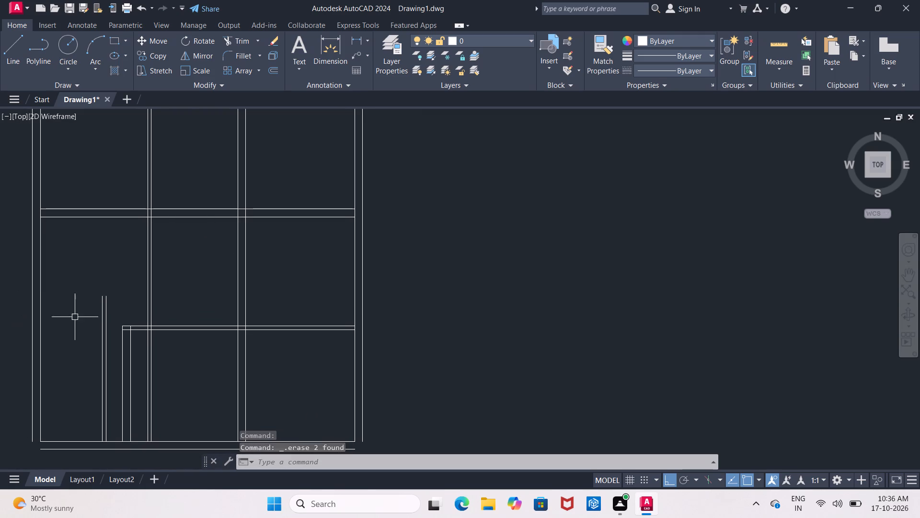
click(102, 325)
click(105, 329)
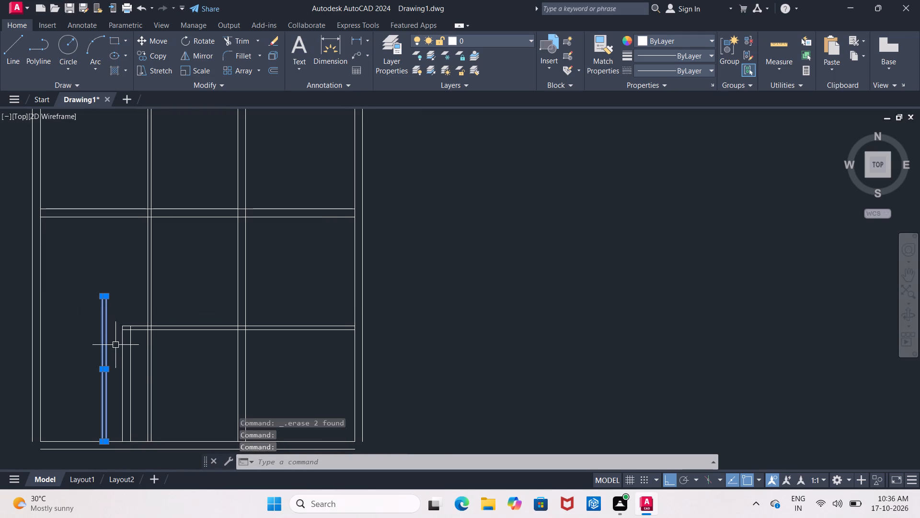
click(119, 350)
click(123, 356)
click(123, 361)
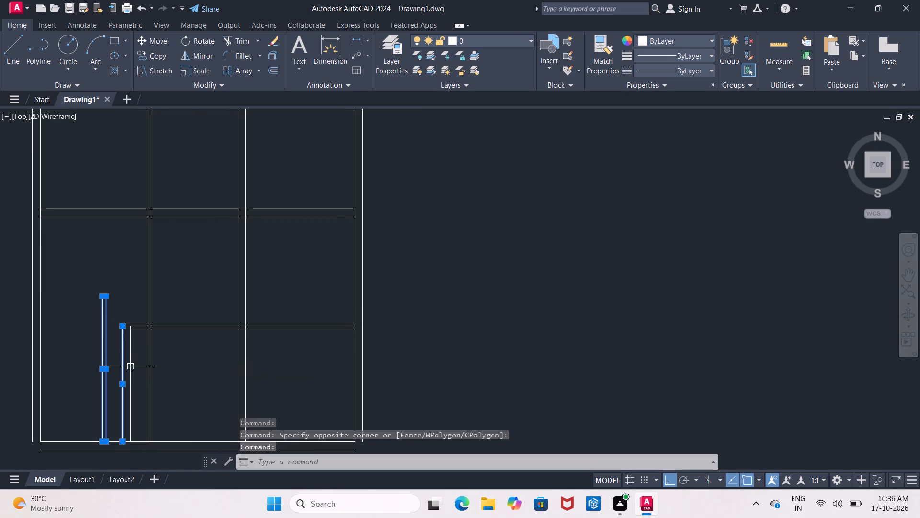
click(129, 369)
click(168, 329)
click(171, 330)
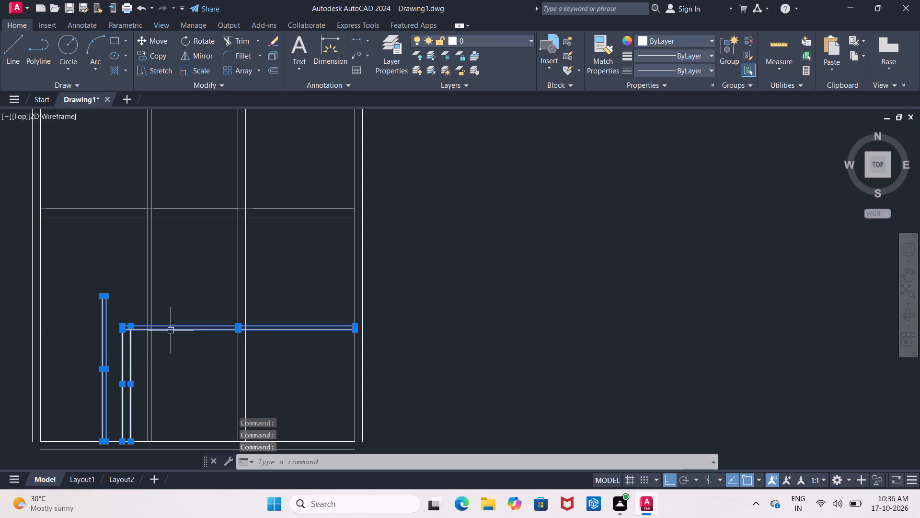
key(Delete)
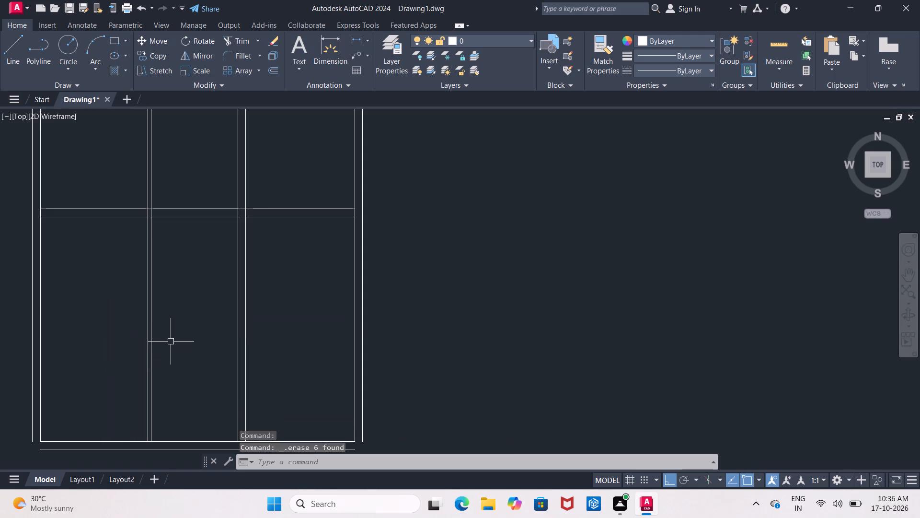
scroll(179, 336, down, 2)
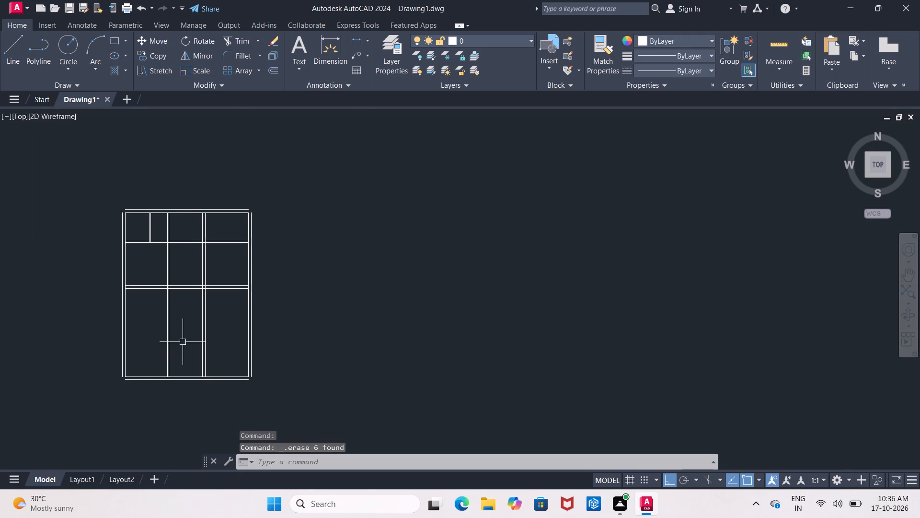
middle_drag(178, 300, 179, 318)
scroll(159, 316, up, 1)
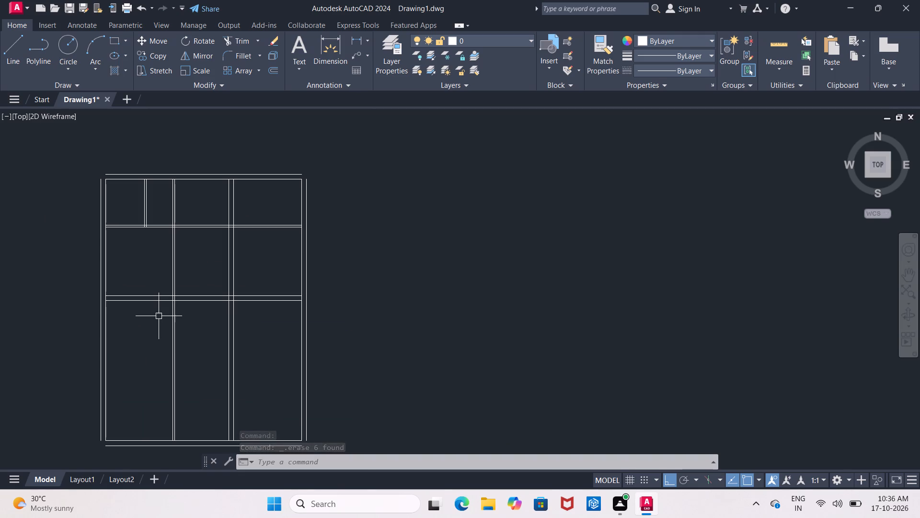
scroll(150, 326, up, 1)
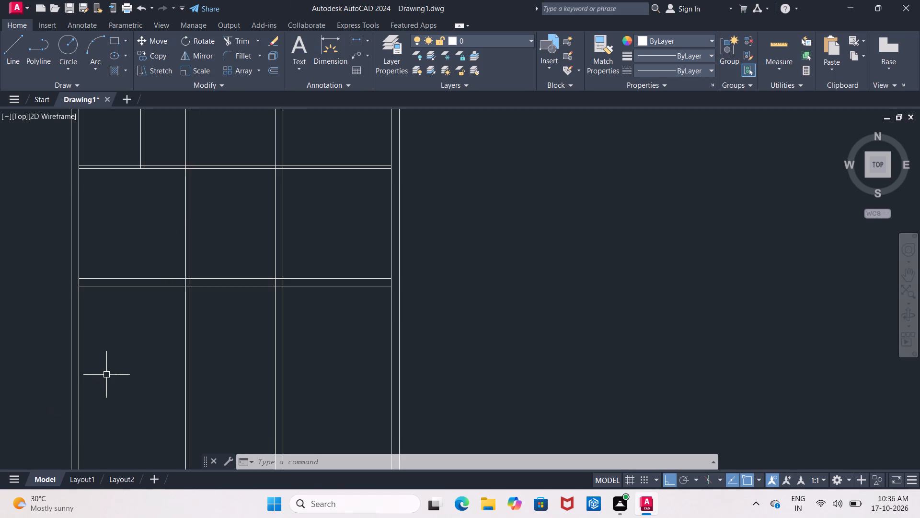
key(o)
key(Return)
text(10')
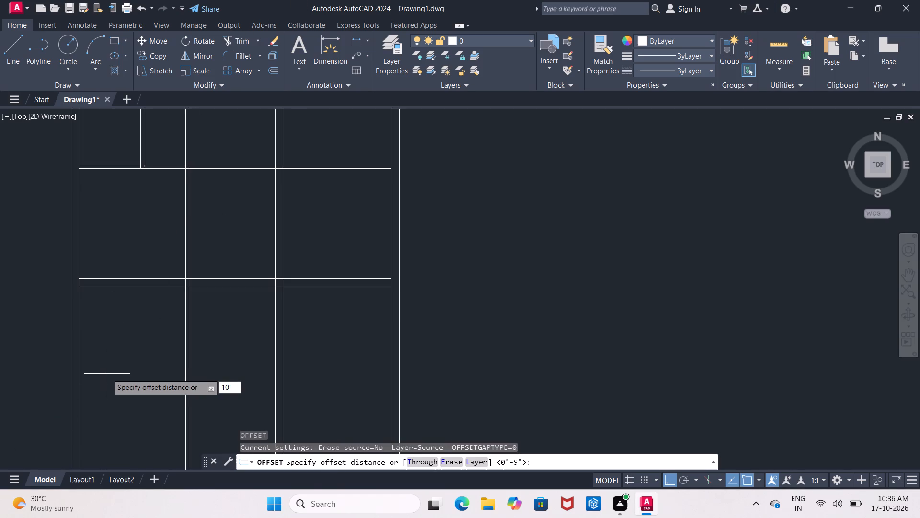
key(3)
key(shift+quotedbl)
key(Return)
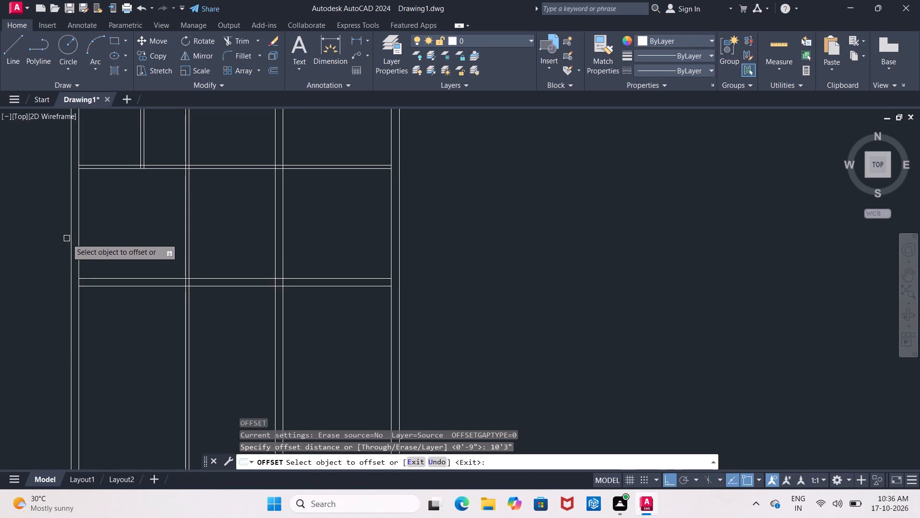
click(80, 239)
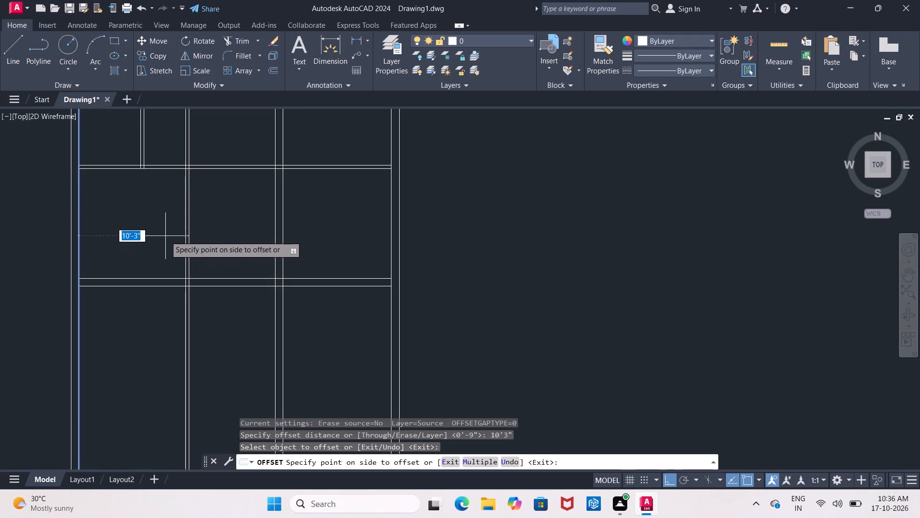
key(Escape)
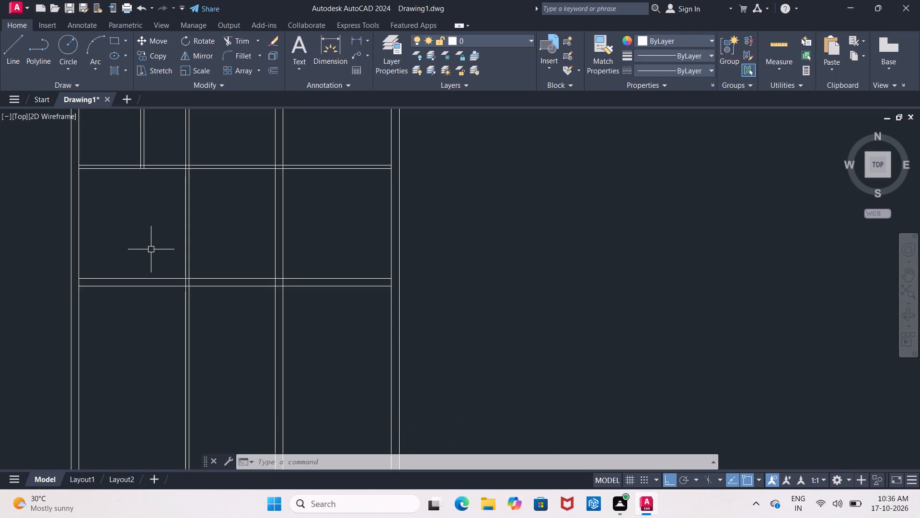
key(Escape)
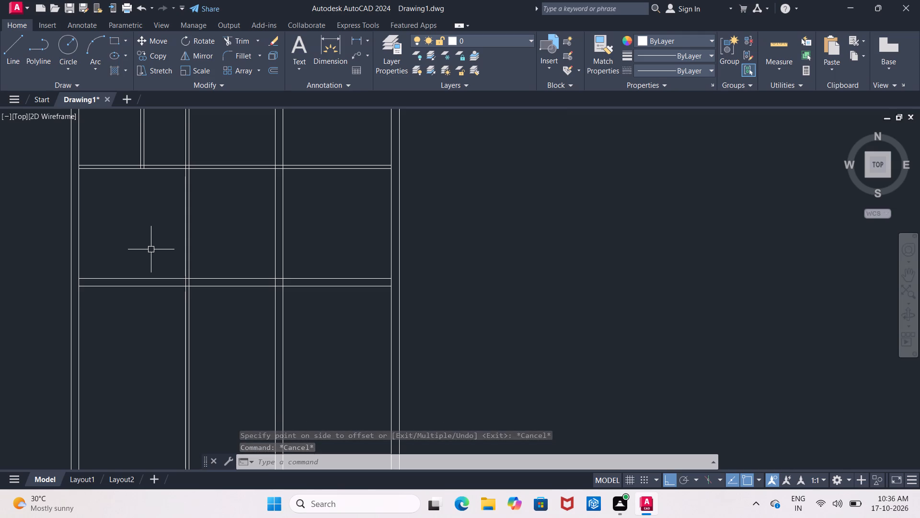
Thicken the left full-height vertical partition by offsetting its left line 9" to the right and erasing its old right line.
key(o)
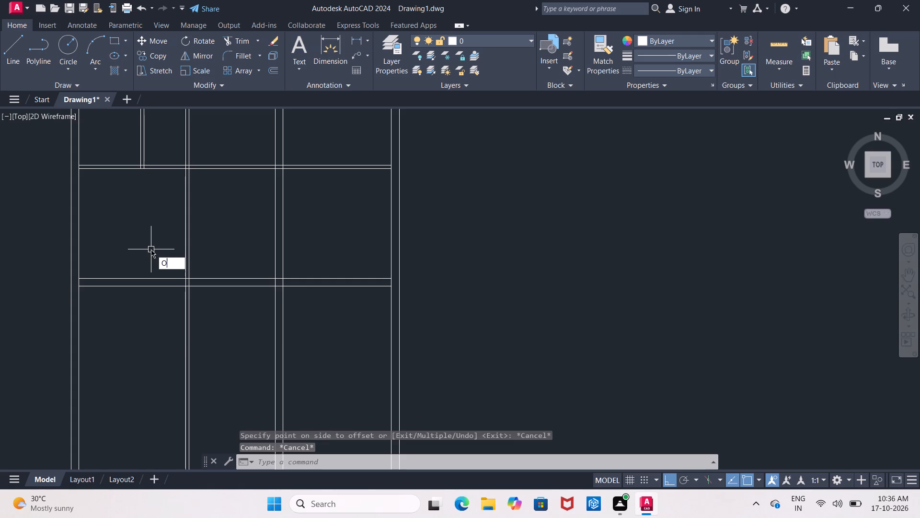
key(Return)
text(9")
key(Return)
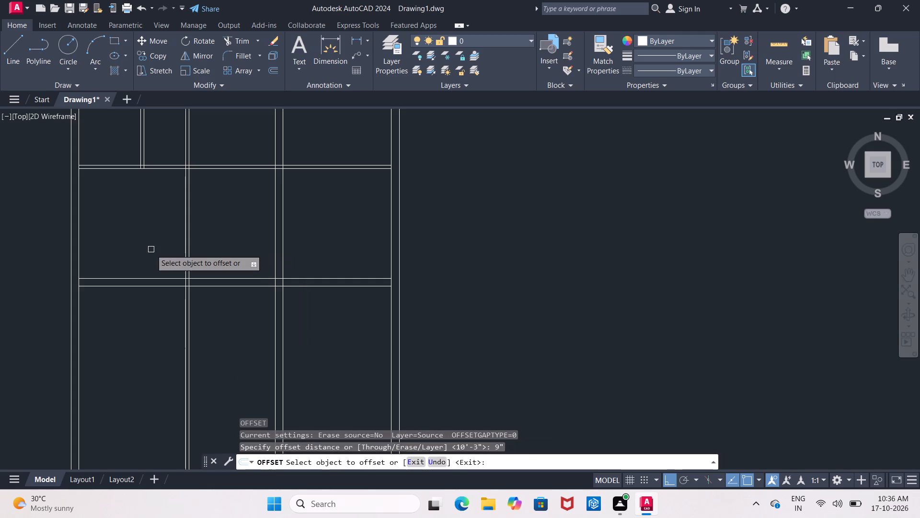
click(185, 261)
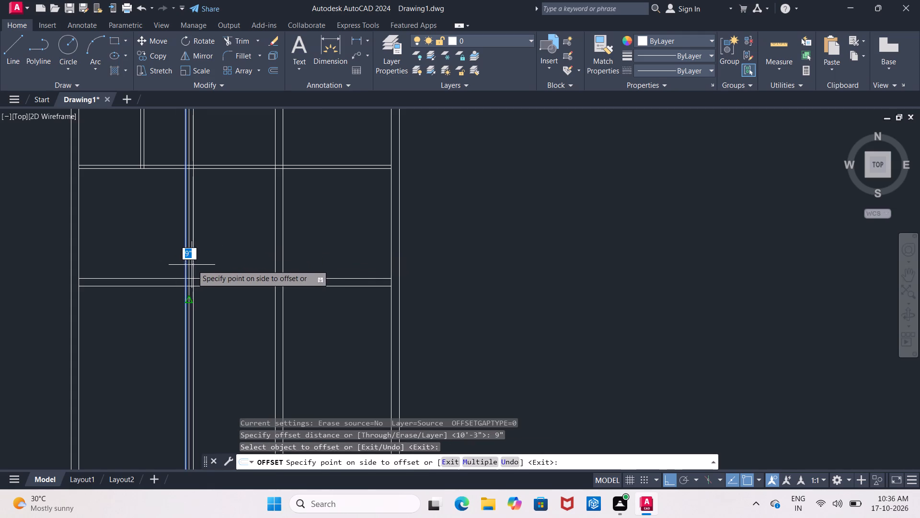
click(205, 265)
key(Escape)
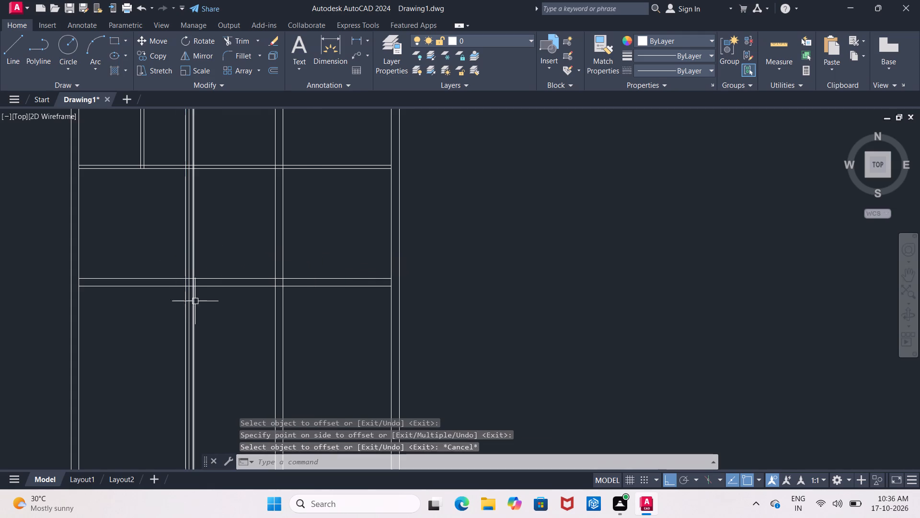
click(191, 306)
key(Delete)
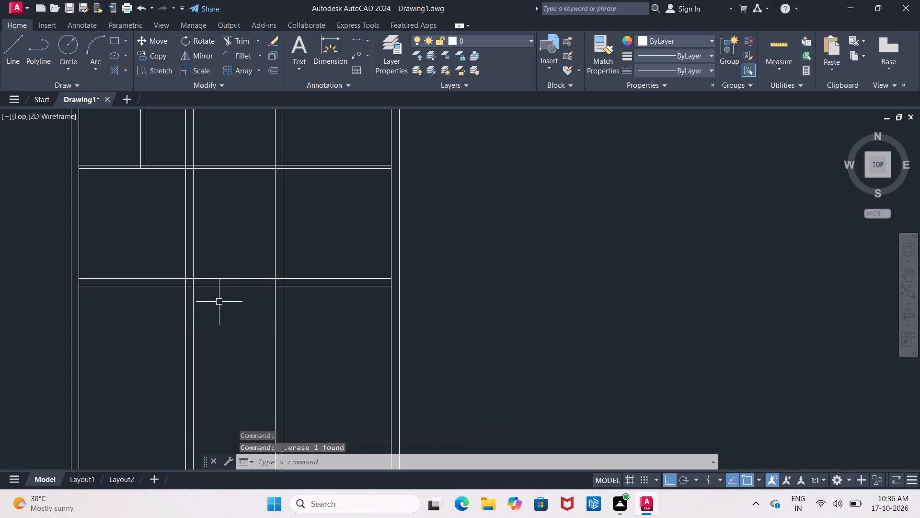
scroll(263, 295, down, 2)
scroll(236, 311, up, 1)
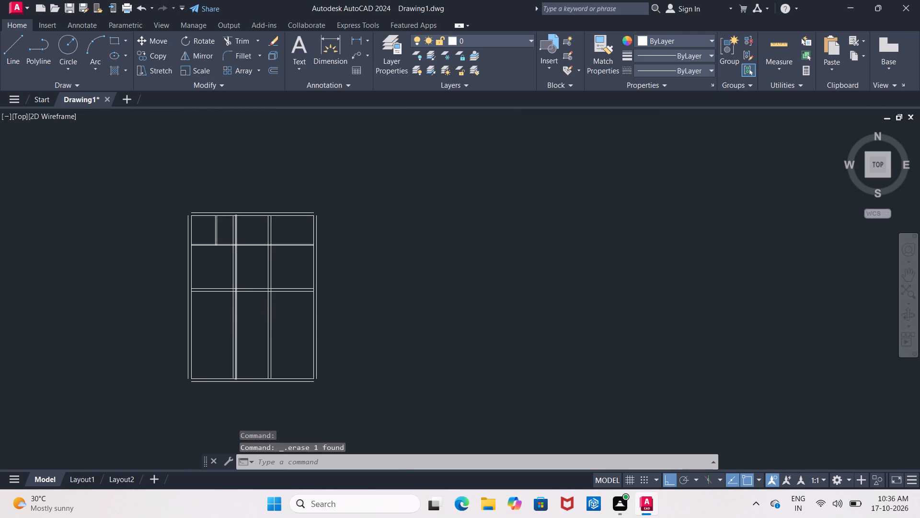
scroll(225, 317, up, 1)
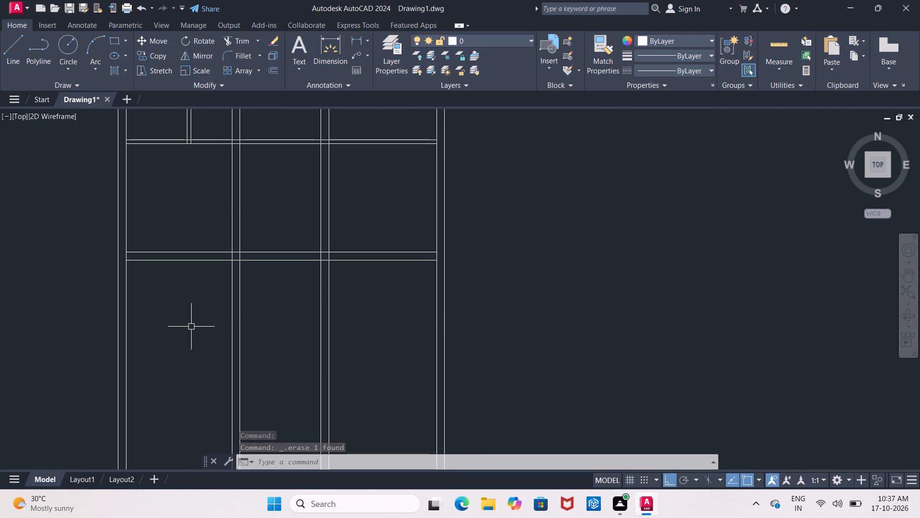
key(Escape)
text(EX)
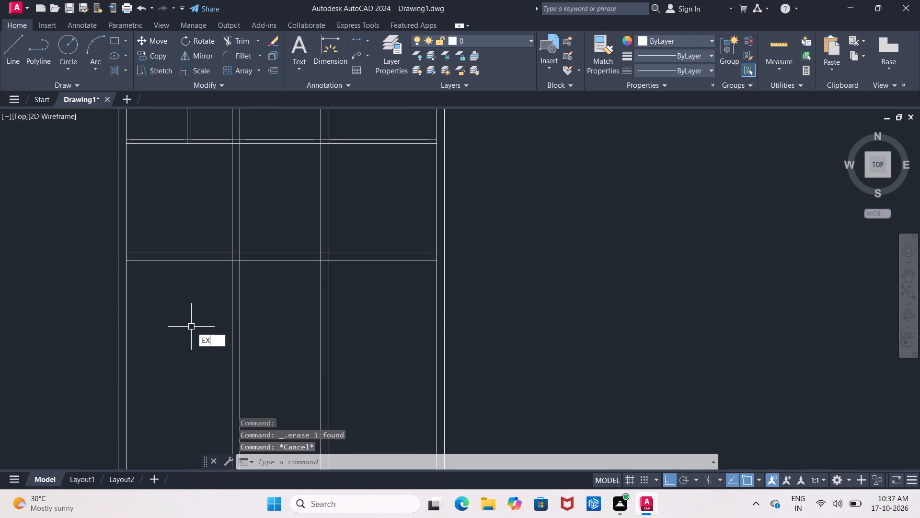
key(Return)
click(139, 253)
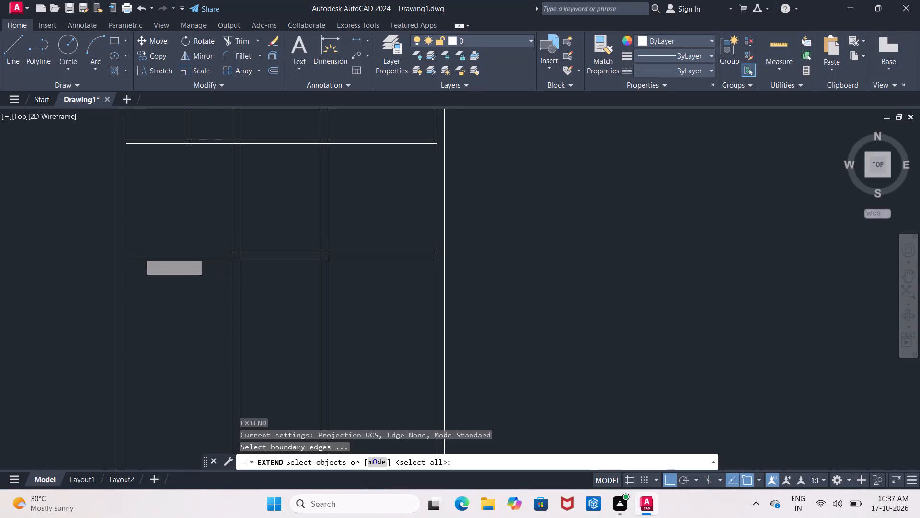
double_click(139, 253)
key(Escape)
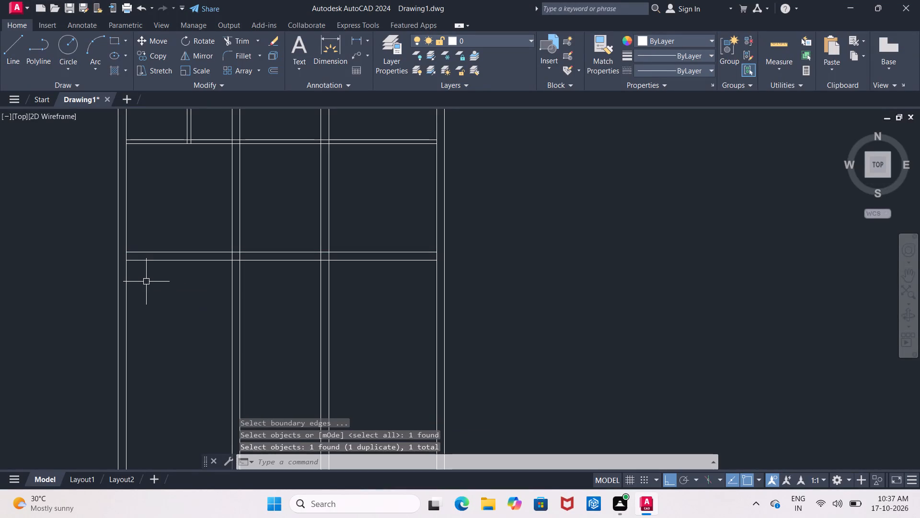
Extend both lines of the 9" cross wall at both ends to the outer faces of the left and right exterior walls.
text(EX)
key(Return)
key(Return)
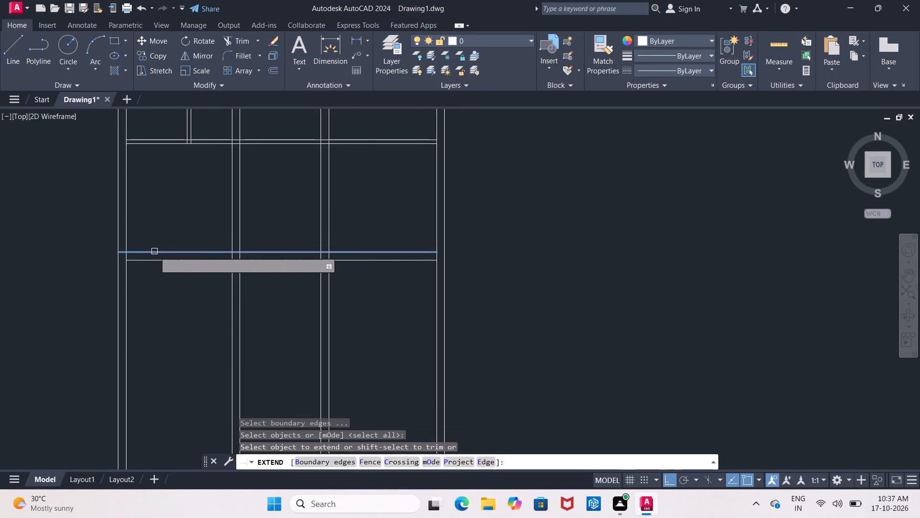
click(154, 251)
click(155, 262)
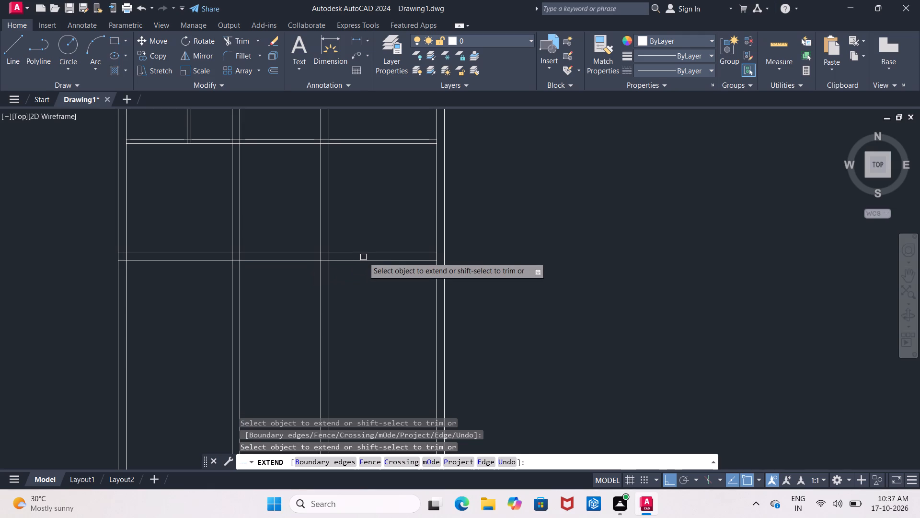
click(376, 258)
click(376, 254)
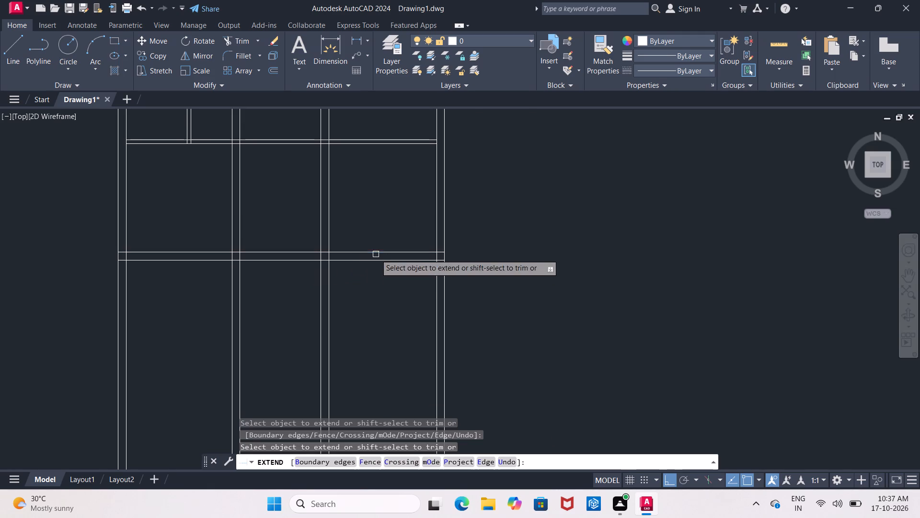
key(Escape)
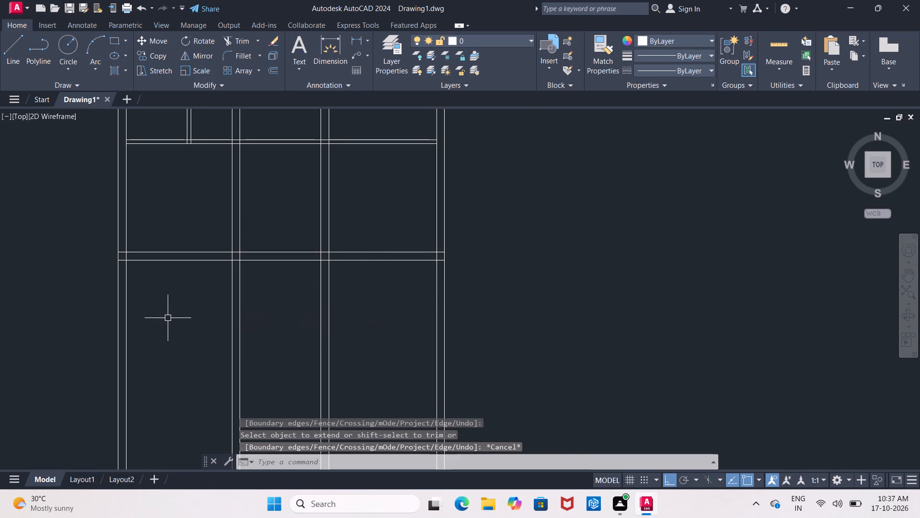
Trim away both lines of the left exterior wall below the 9" cross wall.
text(TR)
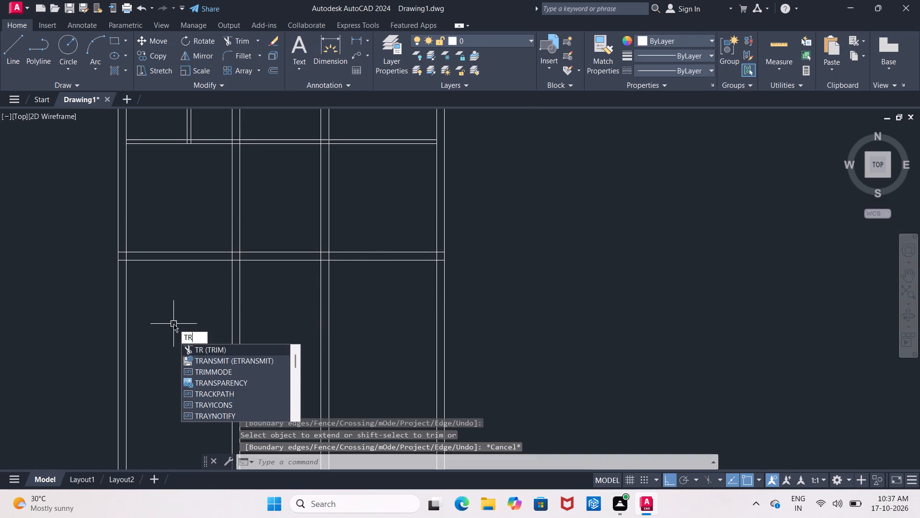
key(Return)
key(Return)
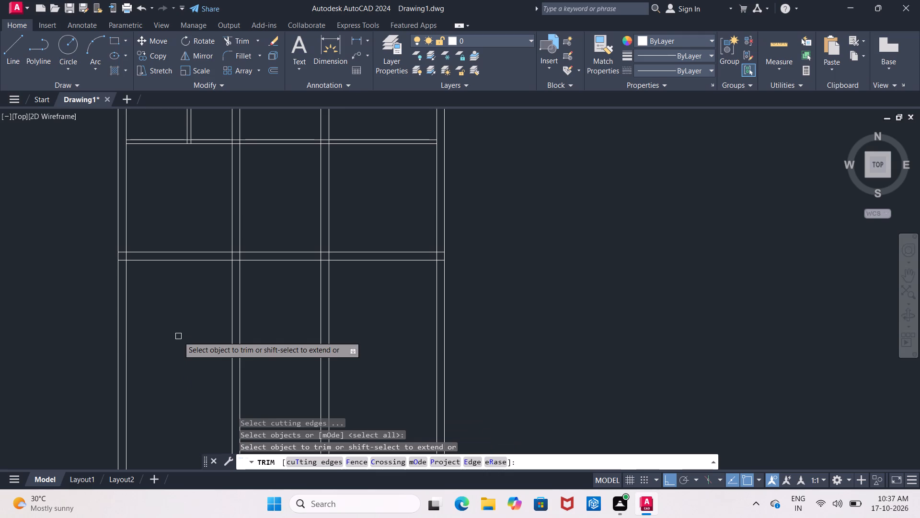
drag(49, 318, 137, 320)
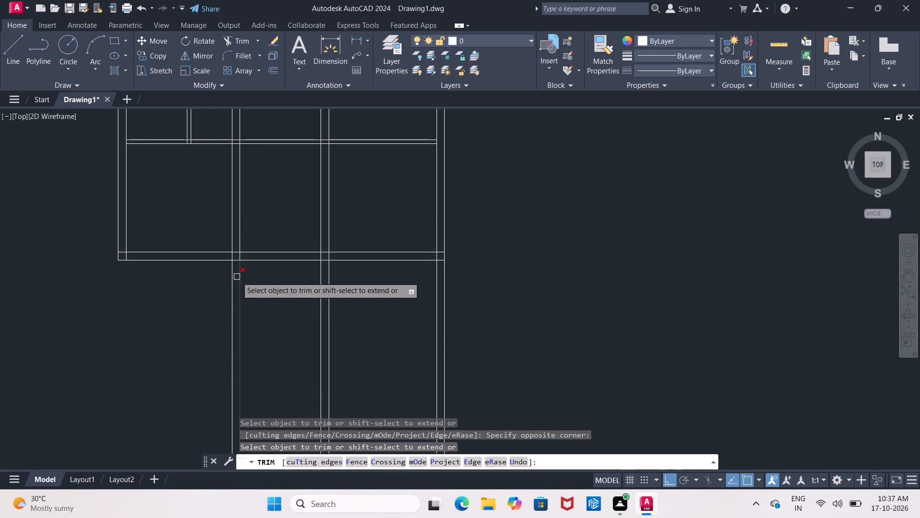
Trim both lines of the 9" cross wall out of the bay between the two inner vertical walls.
middle_drag(237, 277, 220, 277)
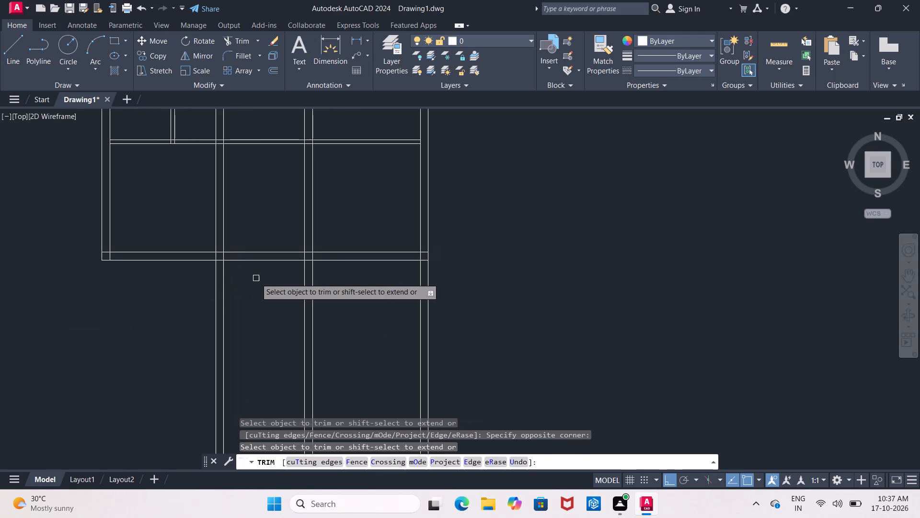
middle_drag(255, 279, 234, 292)
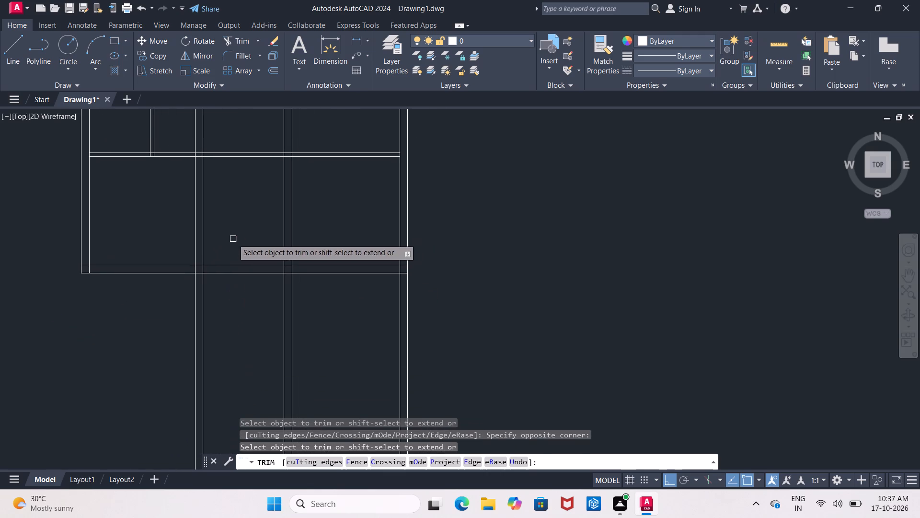
drag(232, 238, 241, 293)
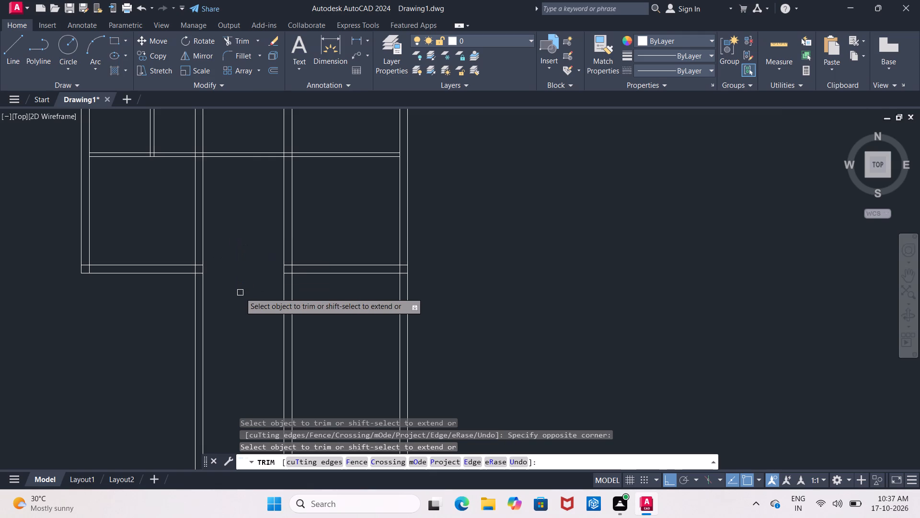
key(Escape)
Offset the right line of the left inner vertical wall 10'3" to the right.
middle_drag(239, 291, 225, 298)
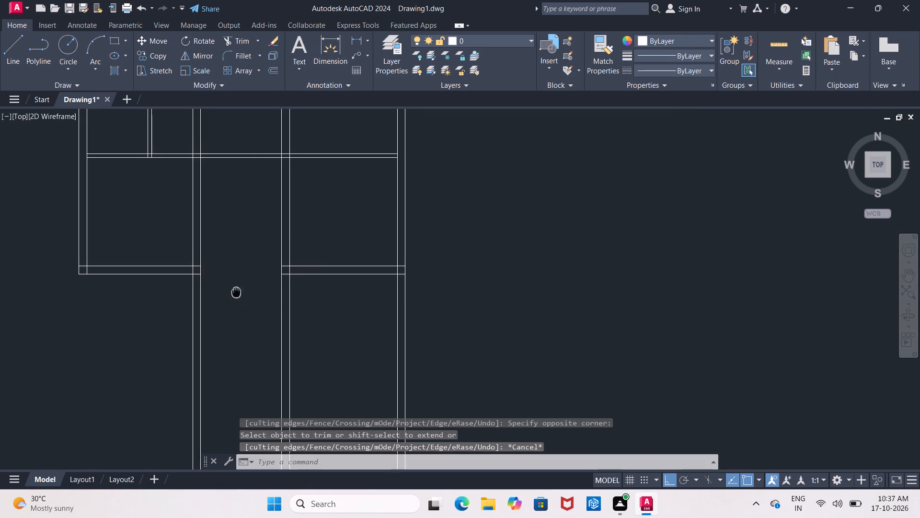
middle_drag(225, 298, 222, 300)
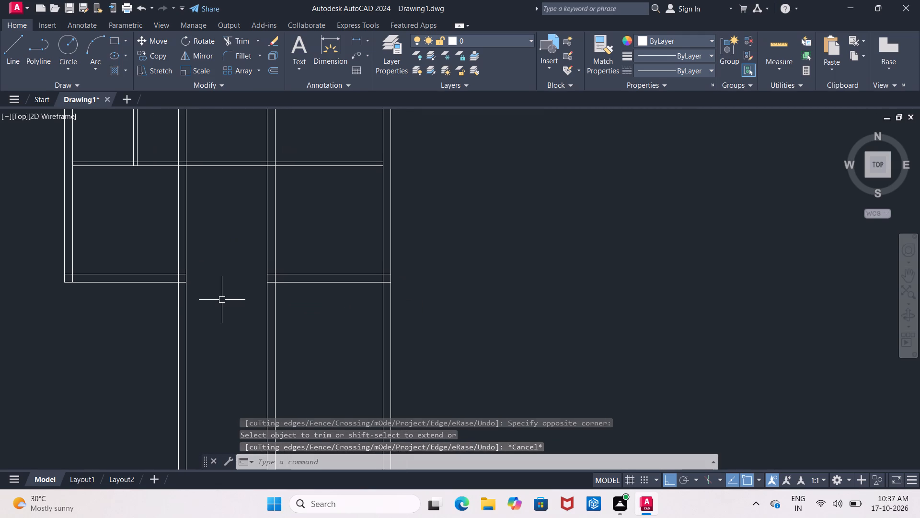
key(o)
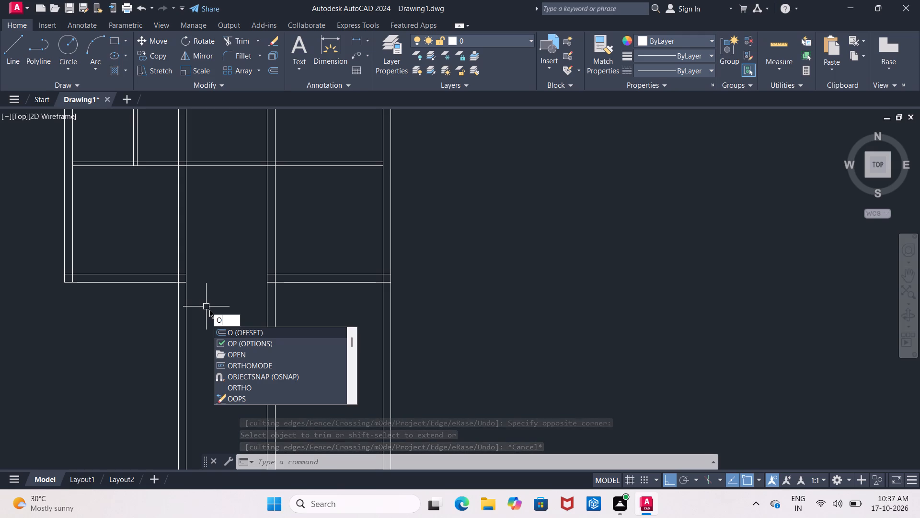
key(Return)
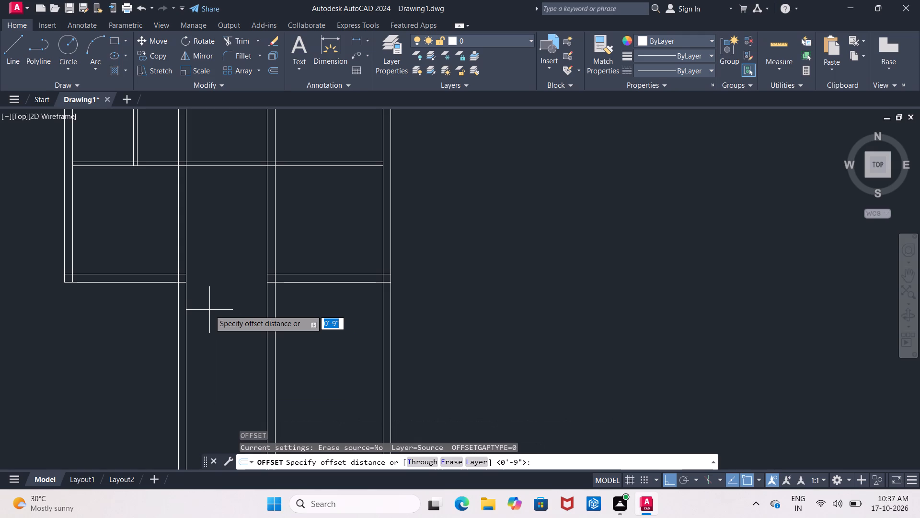
text(10)
text('3)
key(shift+quotedbl)
key(Return)
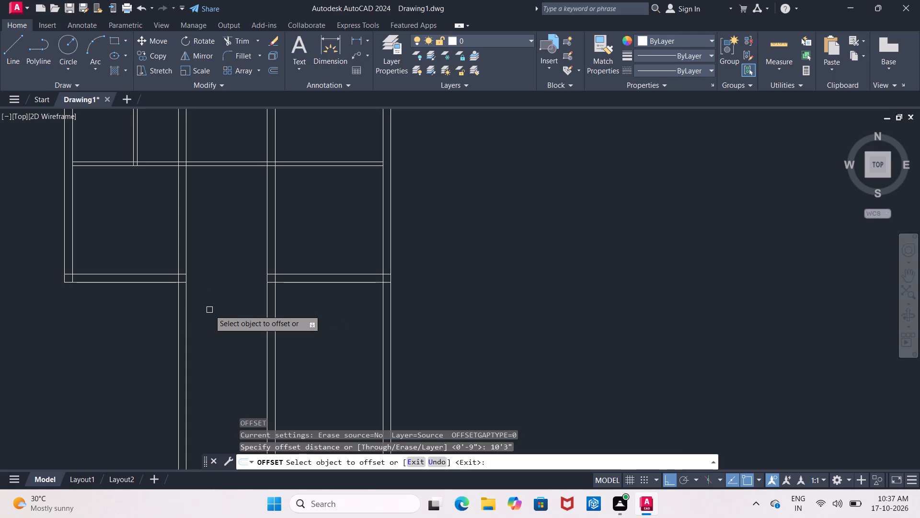
click(187, 258)
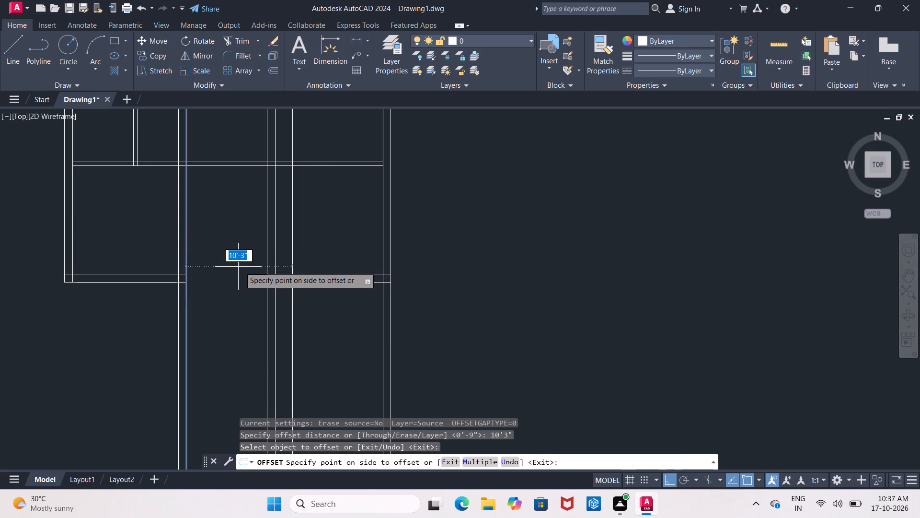
click(240, 267)
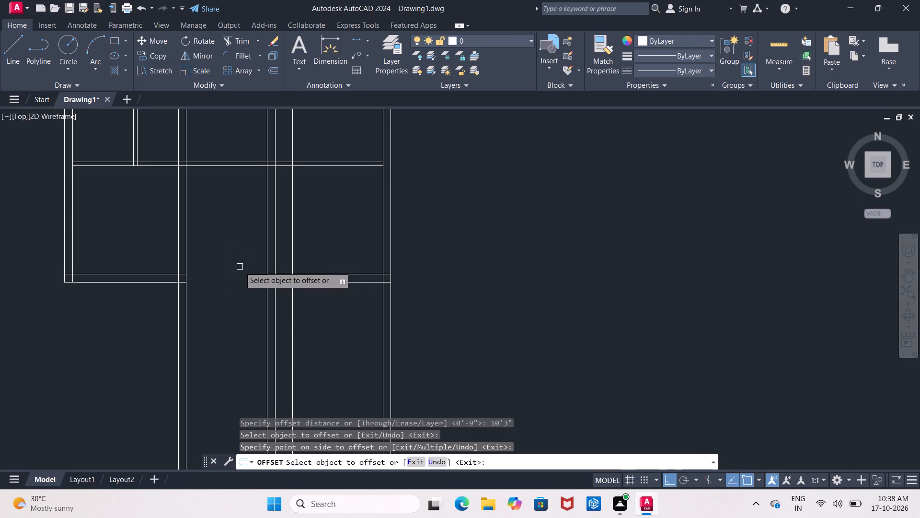
key(Escape)
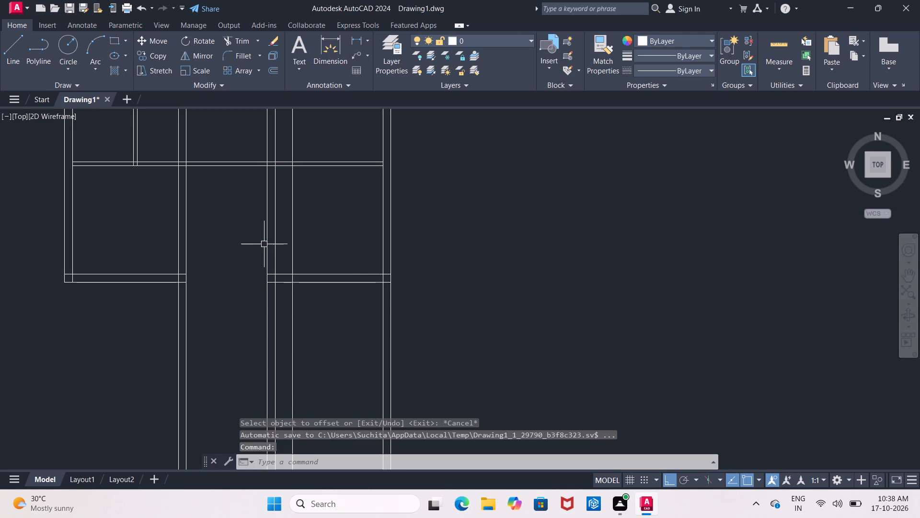
Erase both lines of the old vertical wall just left of the new 10'3" offset line.
click(269, 250)
click(275, 250)
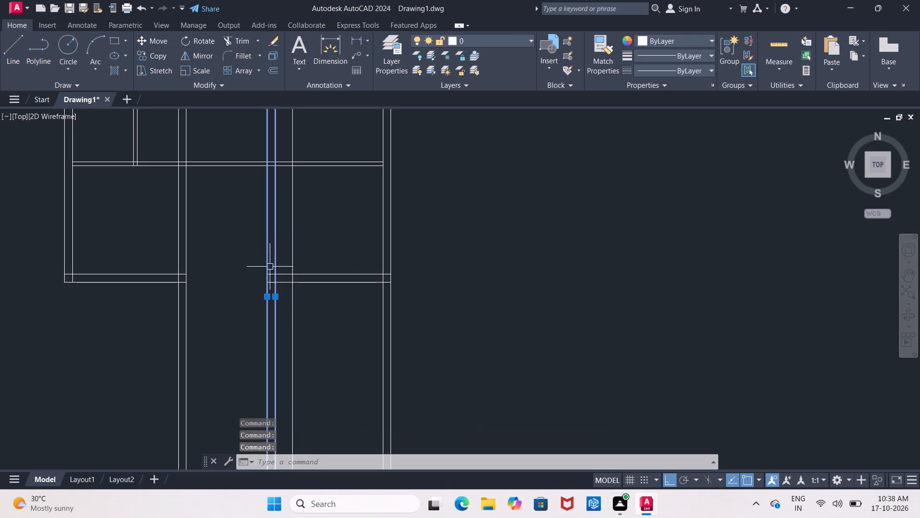
key(Delete)
Trim the two cross wall stubs projecting into the central bay back to the new vertical line.
text(TR)
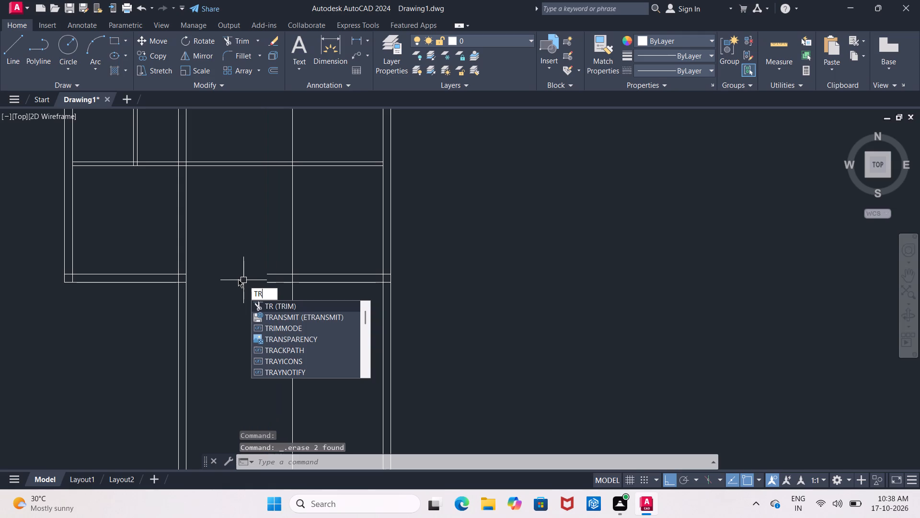
key(Return)
key(Return)
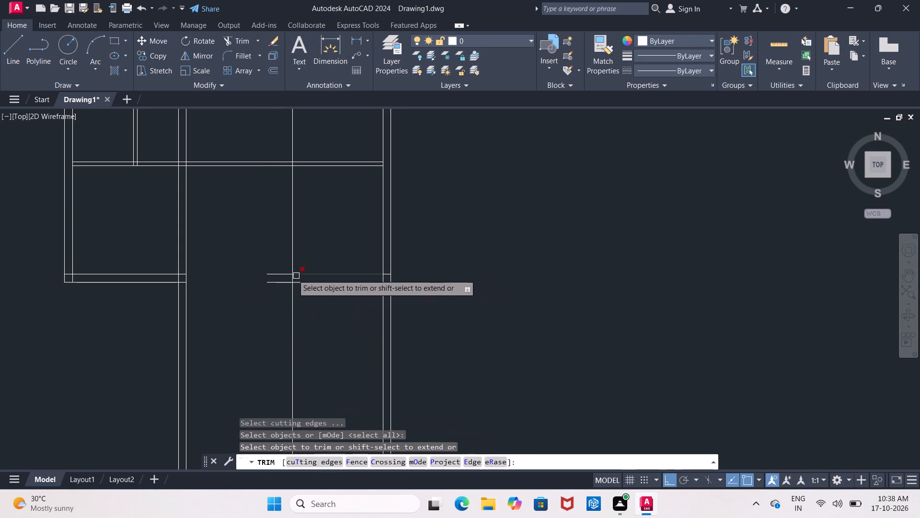
click(285, 272)
click(285, 284)
key(Escape)
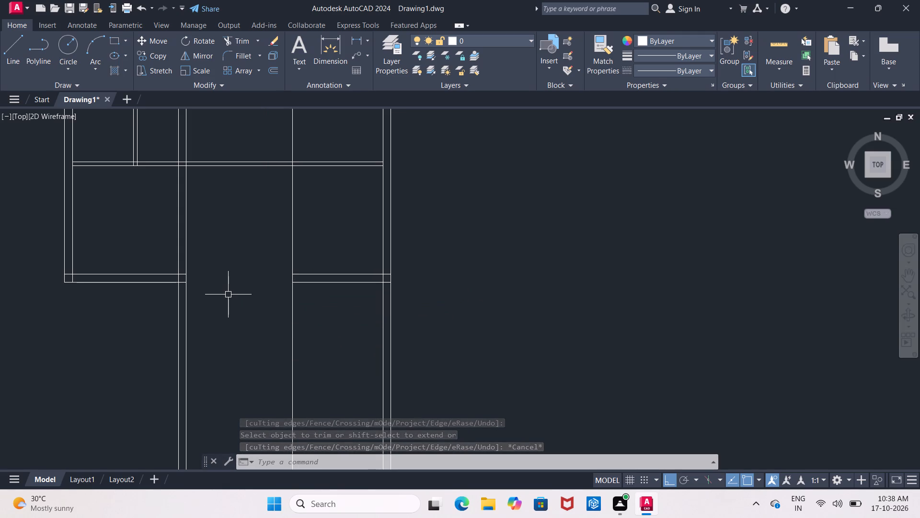
key(BackSpace)
key(Escape)
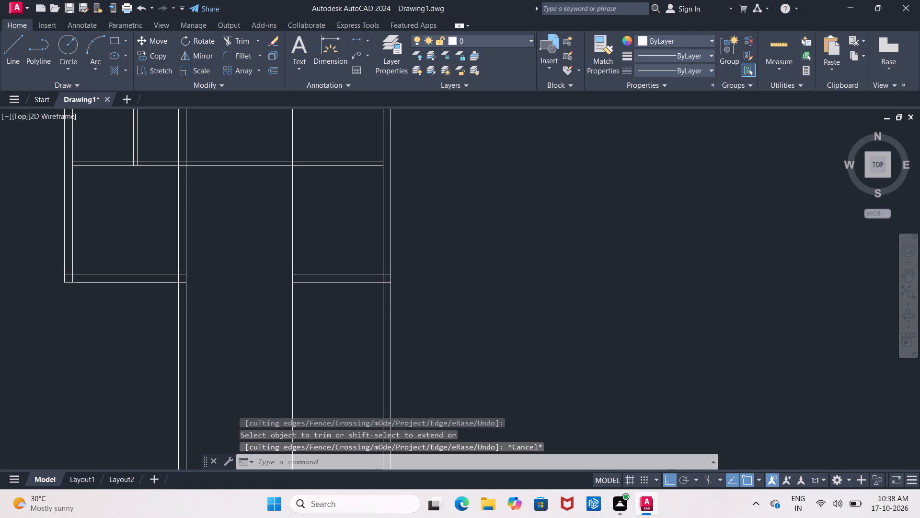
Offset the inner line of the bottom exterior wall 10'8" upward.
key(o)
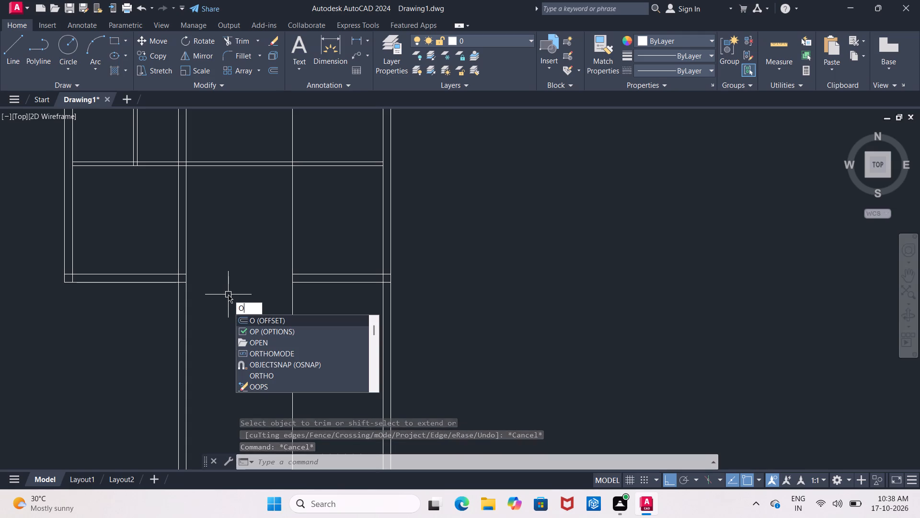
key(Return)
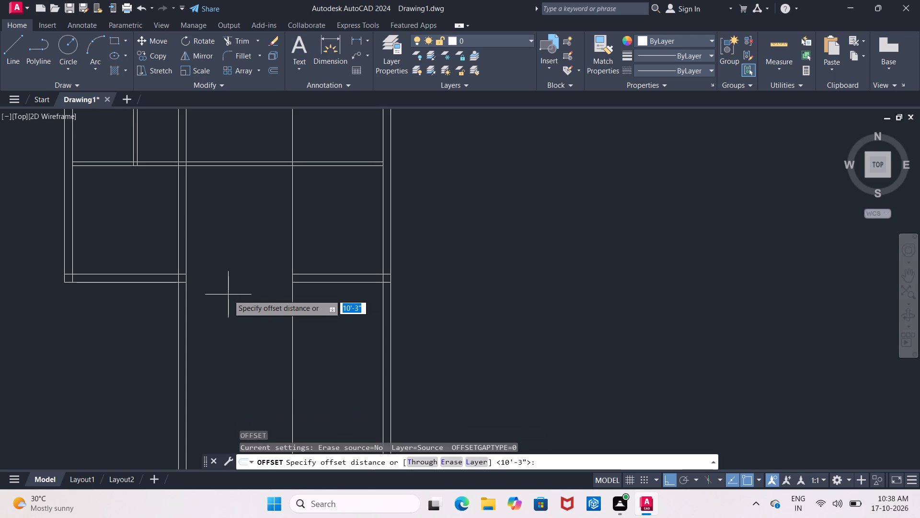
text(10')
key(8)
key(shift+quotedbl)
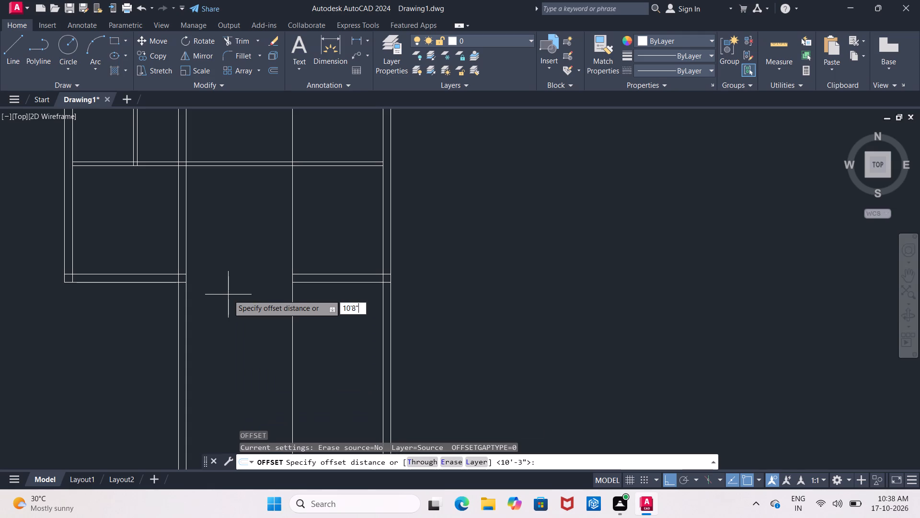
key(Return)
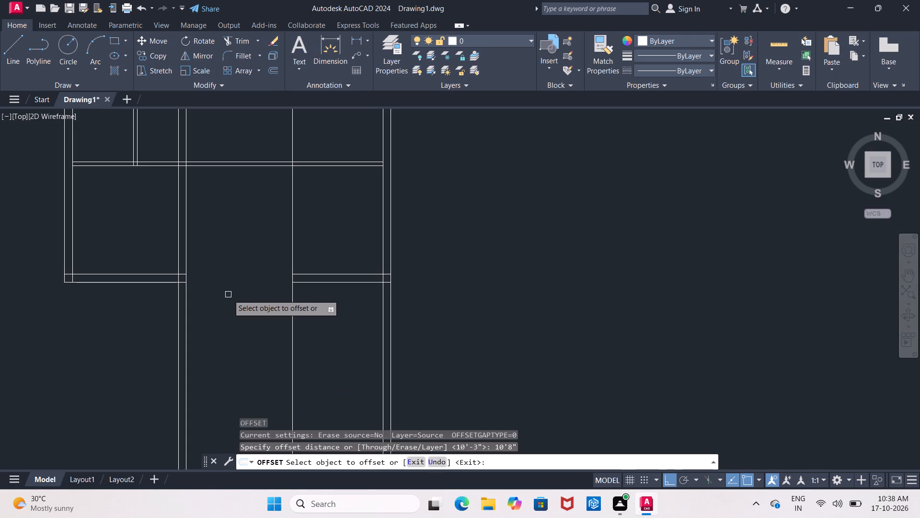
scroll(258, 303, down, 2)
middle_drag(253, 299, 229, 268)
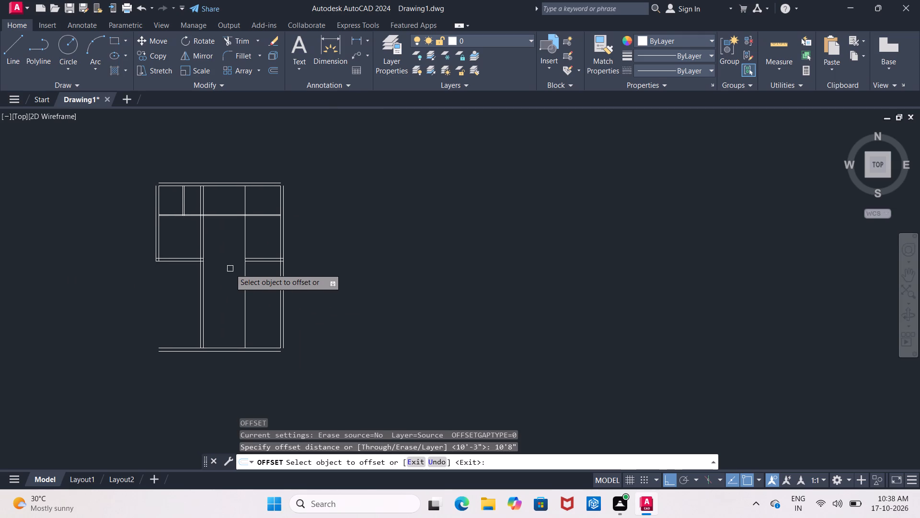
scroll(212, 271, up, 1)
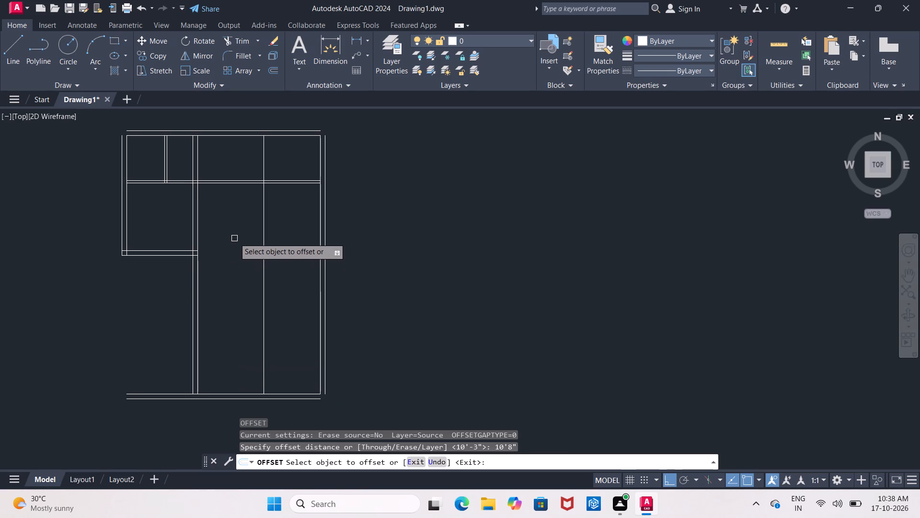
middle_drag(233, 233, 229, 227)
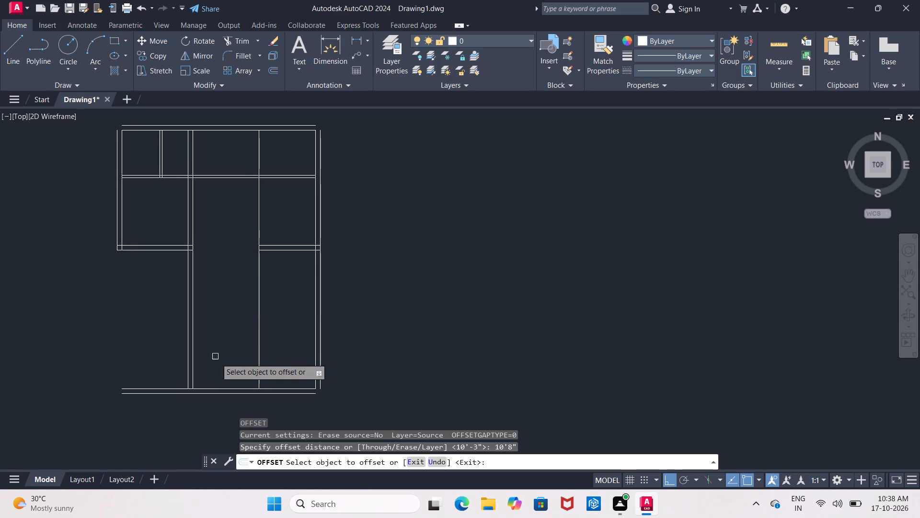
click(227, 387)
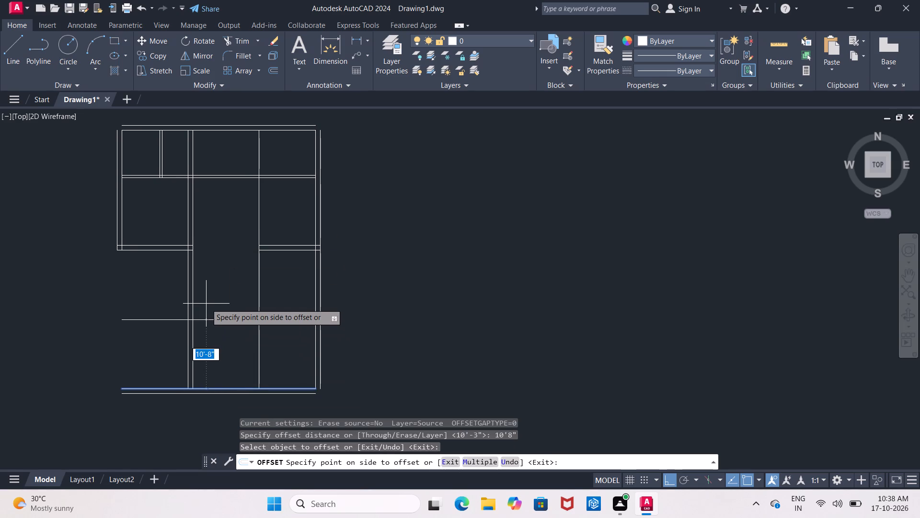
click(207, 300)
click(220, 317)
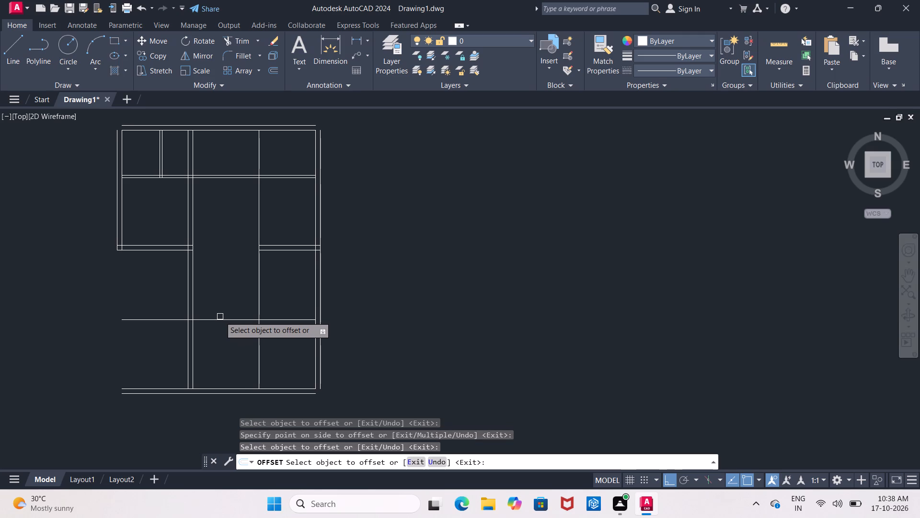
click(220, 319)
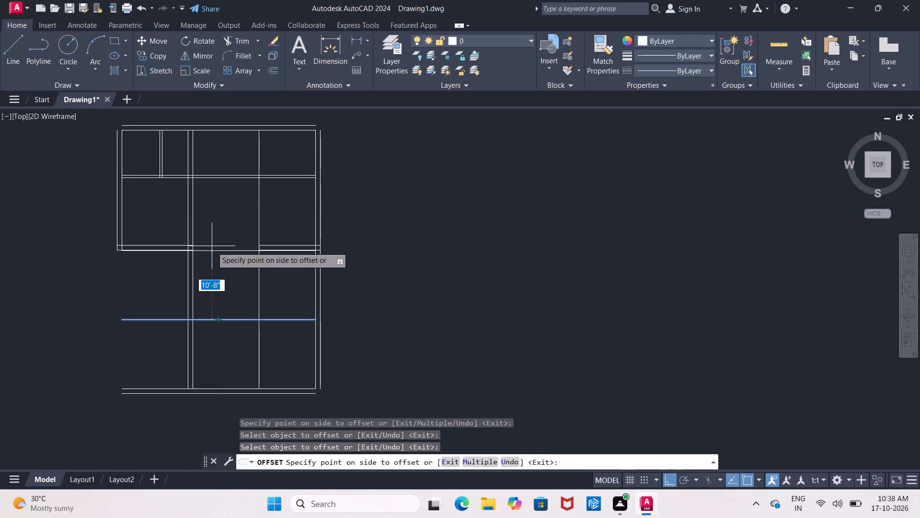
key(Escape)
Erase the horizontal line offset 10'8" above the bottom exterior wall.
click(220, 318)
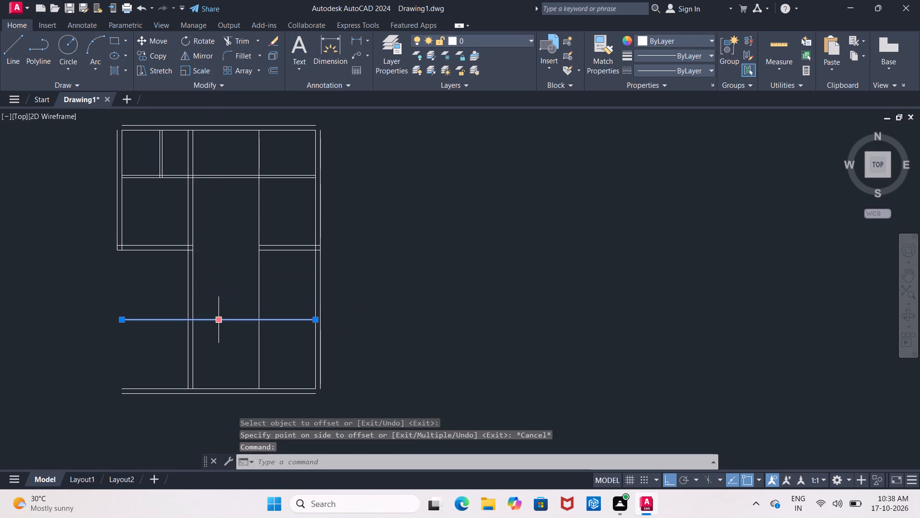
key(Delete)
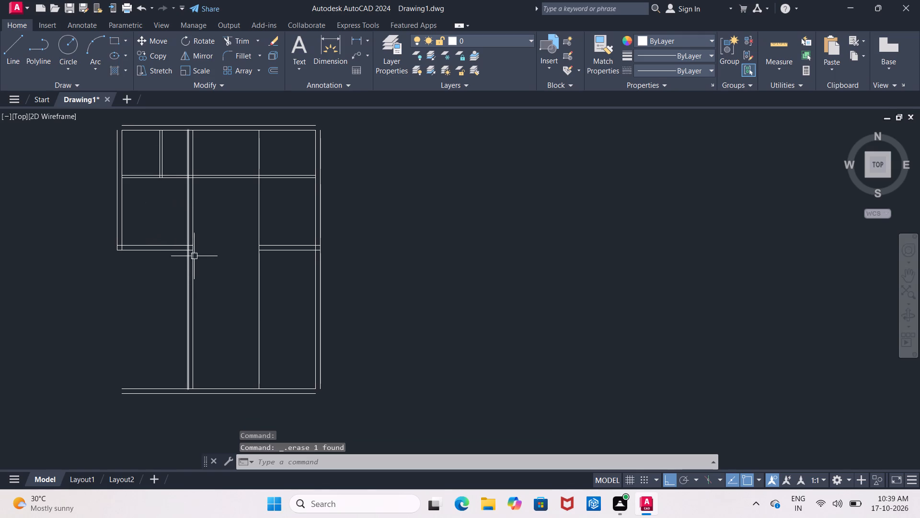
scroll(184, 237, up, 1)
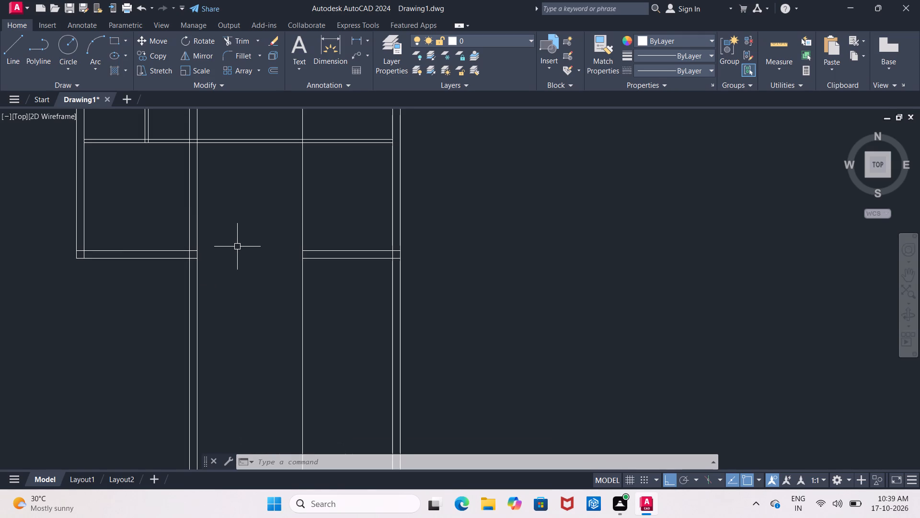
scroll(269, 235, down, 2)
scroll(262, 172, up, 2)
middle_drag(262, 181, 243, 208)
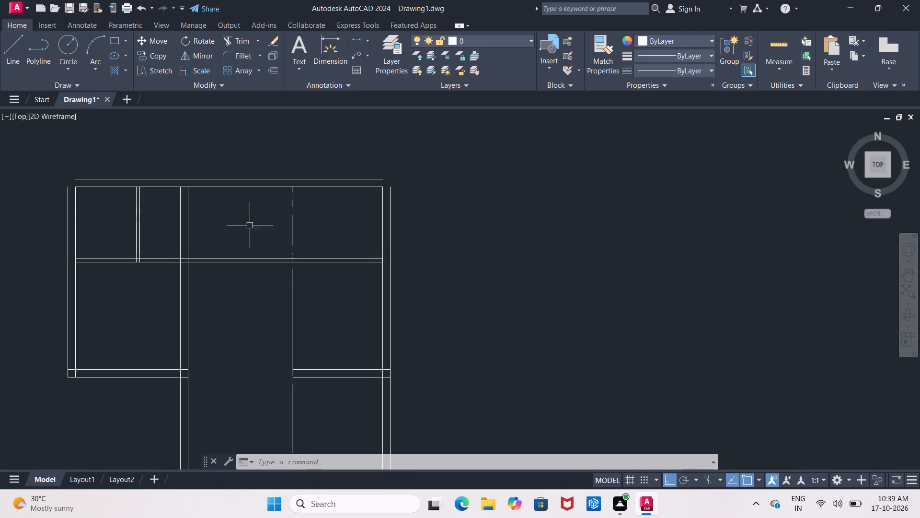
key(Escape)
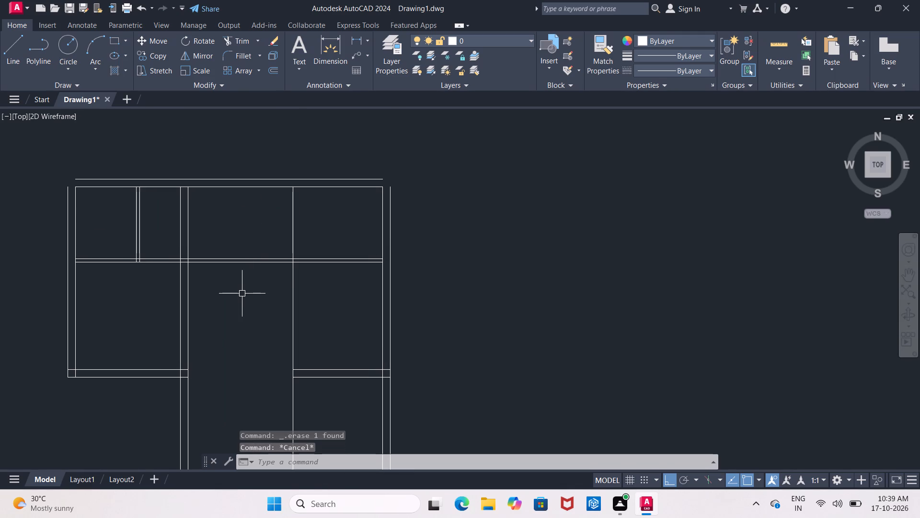
Trim both lines of the upper cross wall out of the central bay between the two vertical walls.
text(TR)
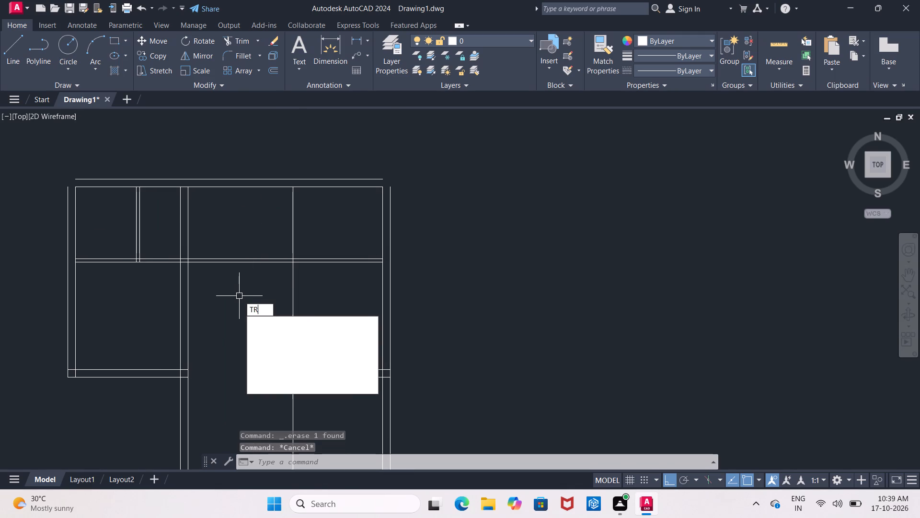
key(Return)
key(Return)
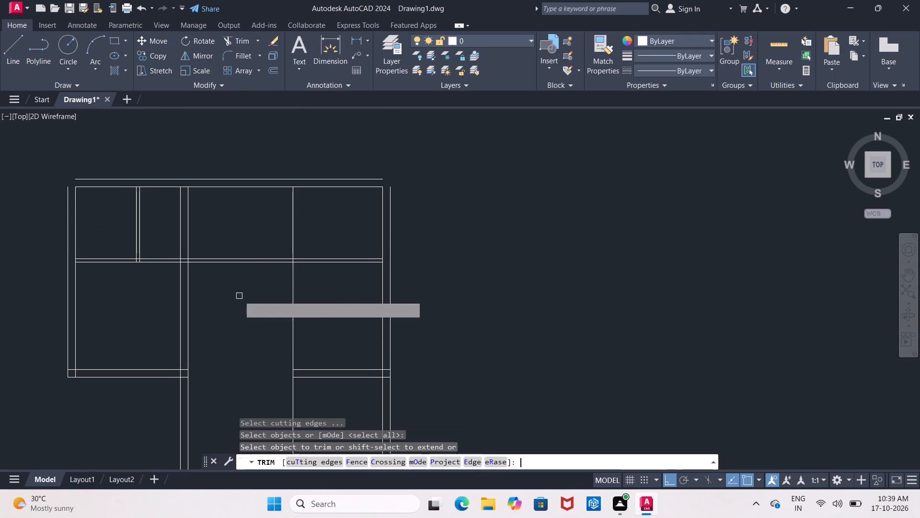
click(216, 242)
click(225, 272)
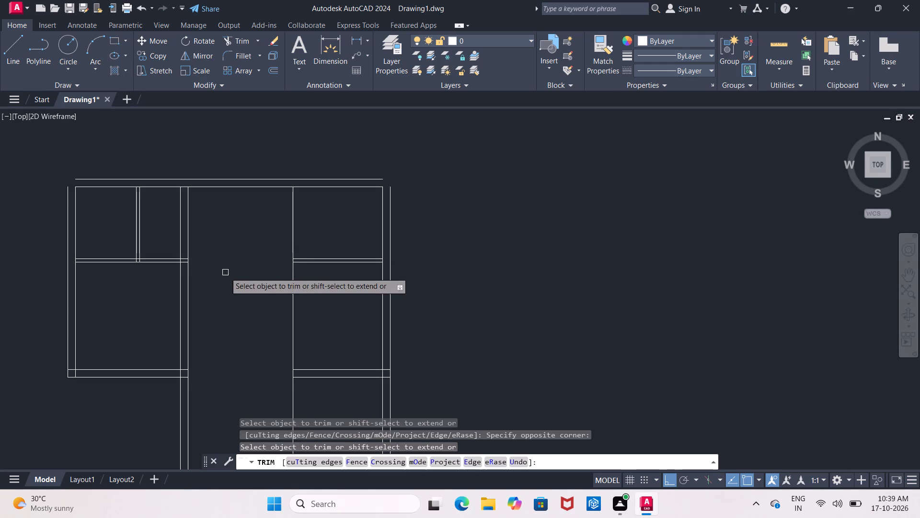
drag(319, 247, 320, 251)
click(327, 270)
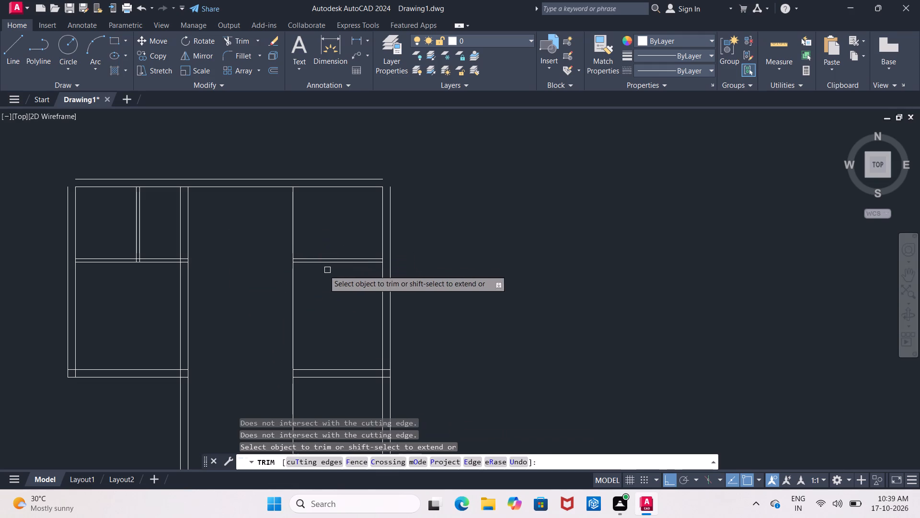
key(Escape)
click(294, 295)
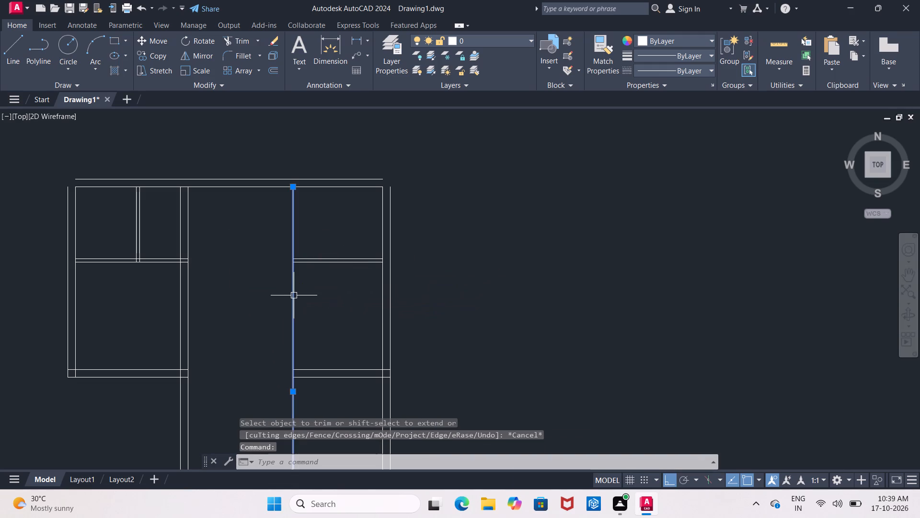
key(Escape)
Erase both lines of the upper and lower cross walls between the central bay and the right exterior wall.
click(320, 256)
click(320, 263)
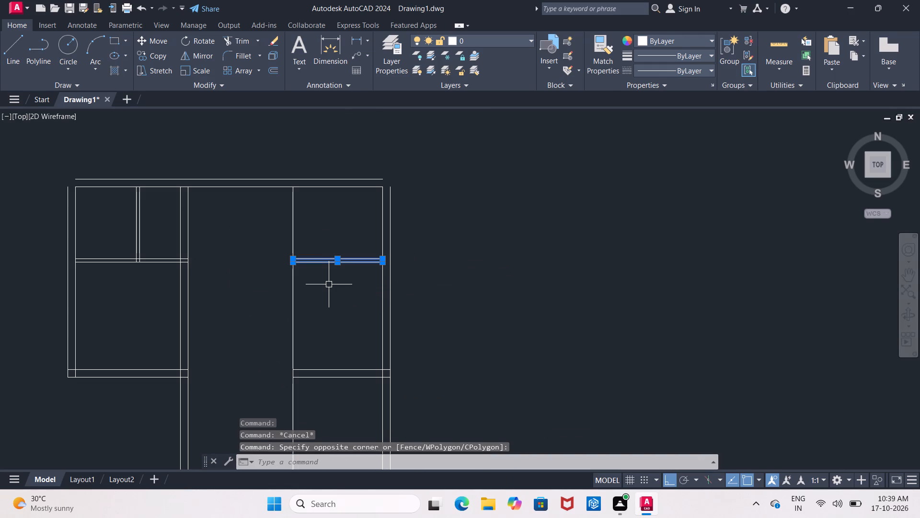
key(Delete)
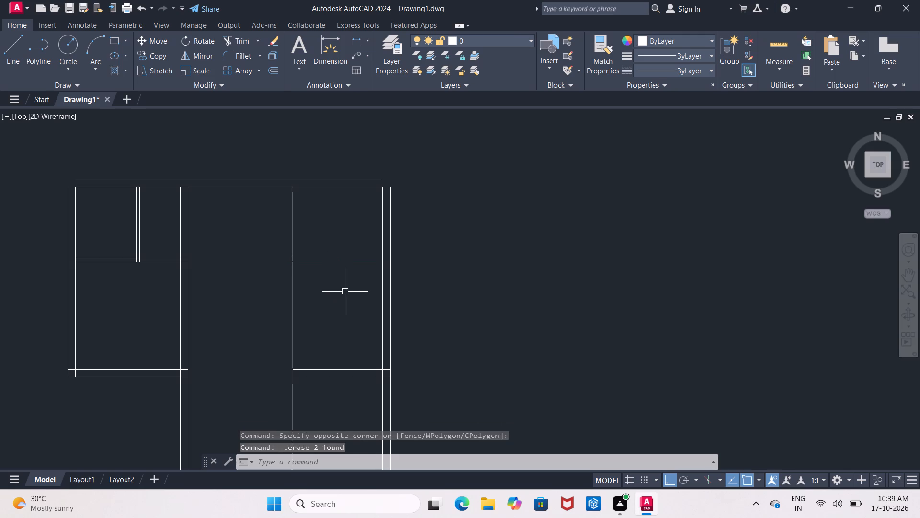
click(356, 371)
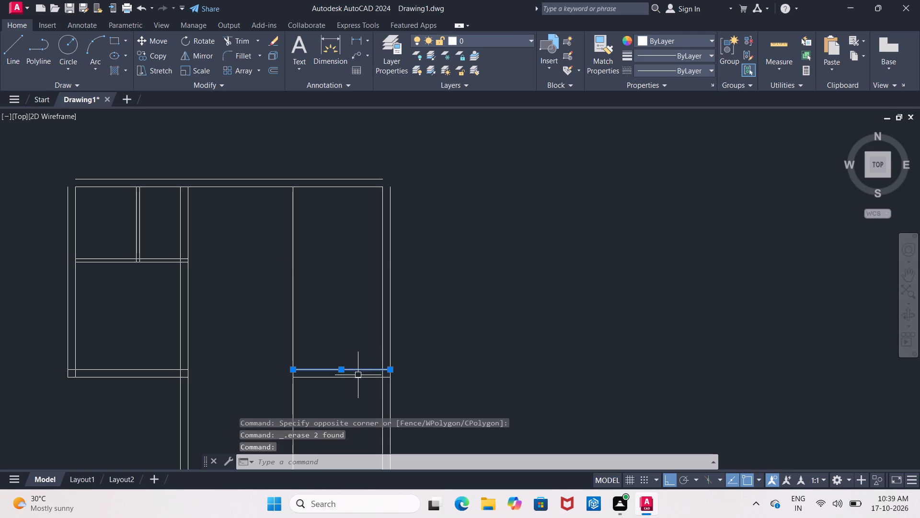
click(358, 377)
key(Delete)
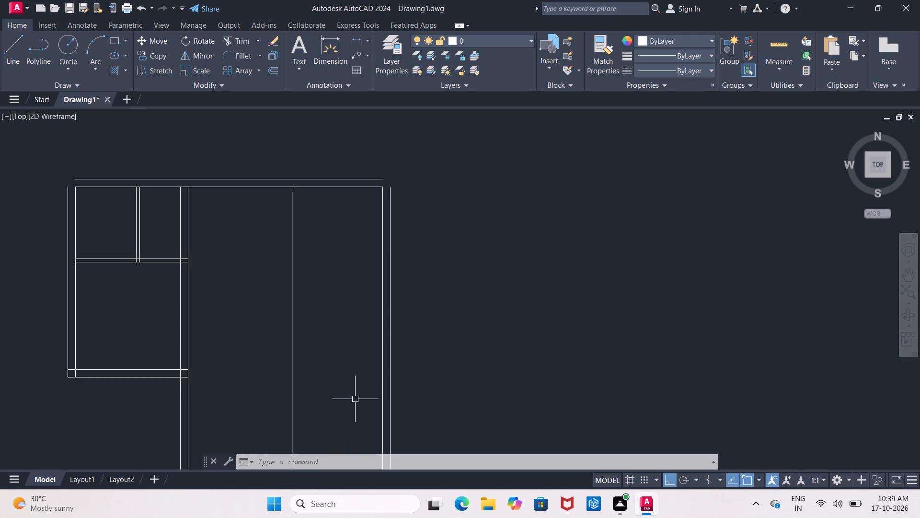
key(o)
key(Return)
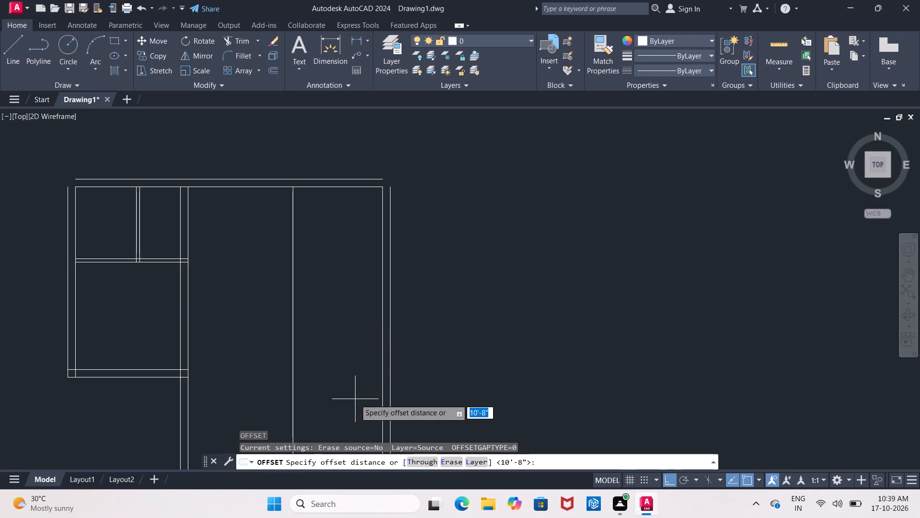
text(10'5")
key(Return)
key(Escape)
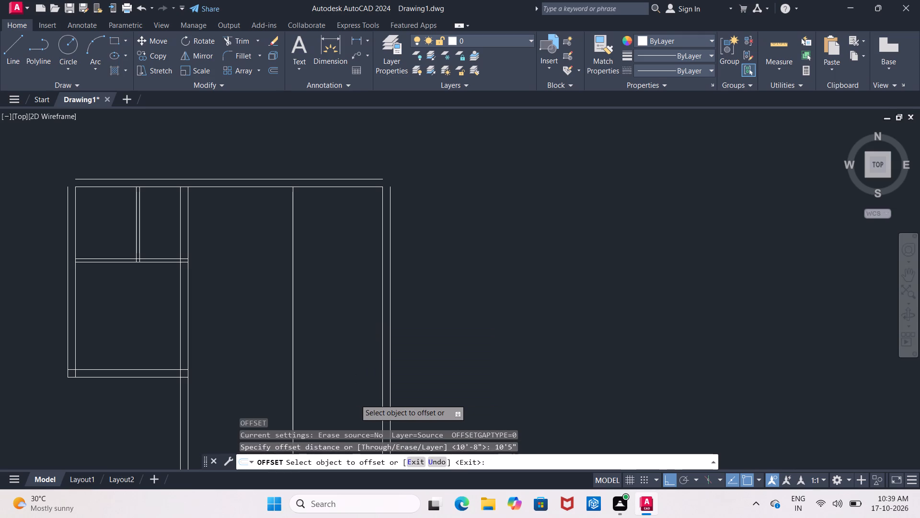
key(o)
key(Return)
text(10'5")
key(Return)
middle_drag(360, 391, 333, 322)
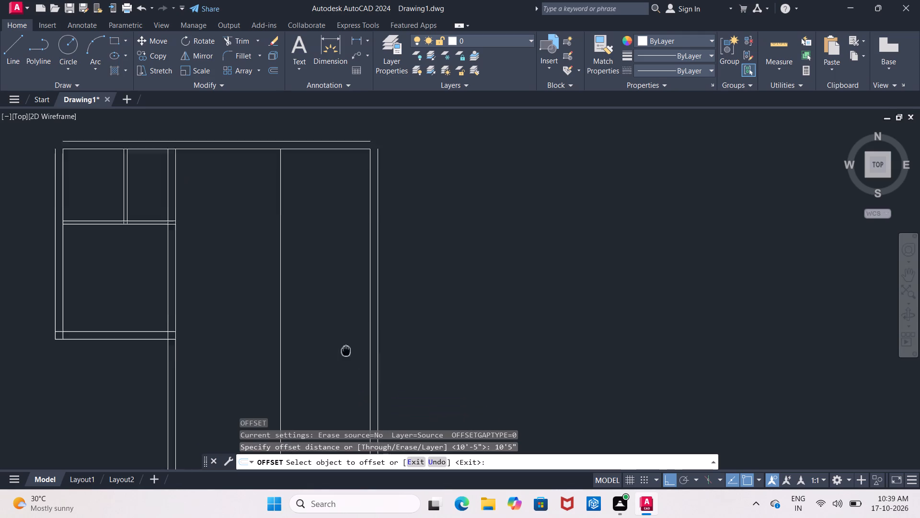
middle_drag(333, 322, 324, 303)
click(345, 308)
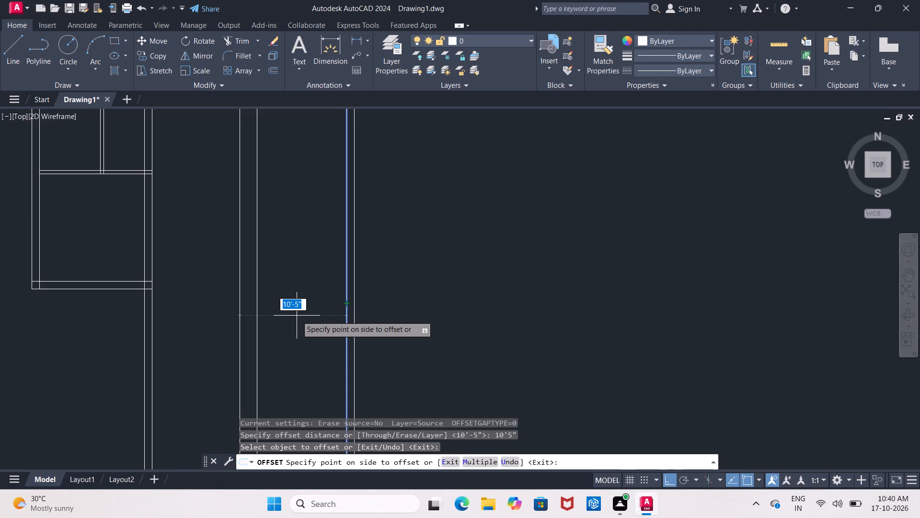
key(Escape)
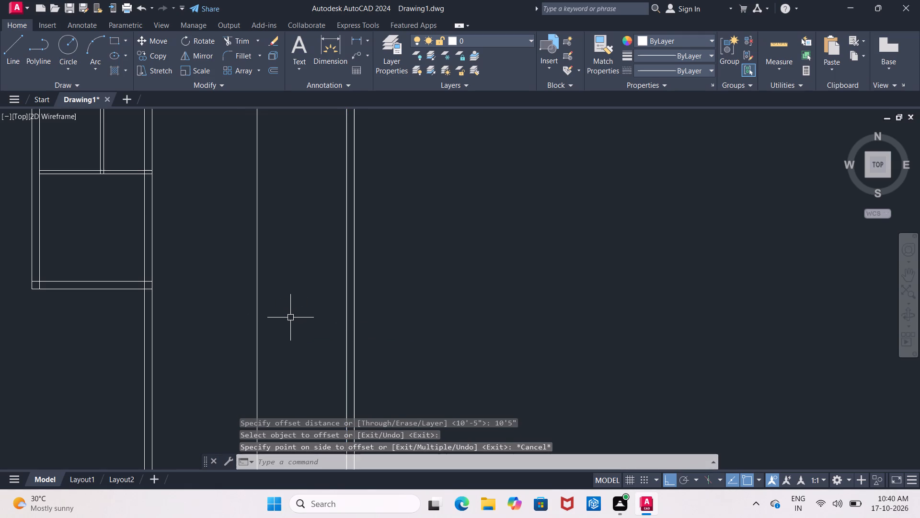
Offset the vertical line on the right side of the central bay 4" to the right to form a partition.
key(o)
key(Return)
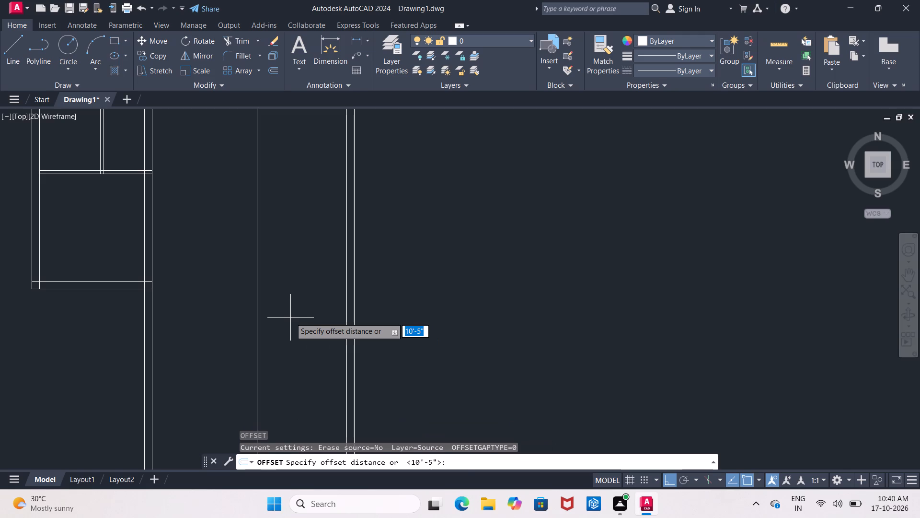
key(4)
key(shift+quotedbl)
key(Return)
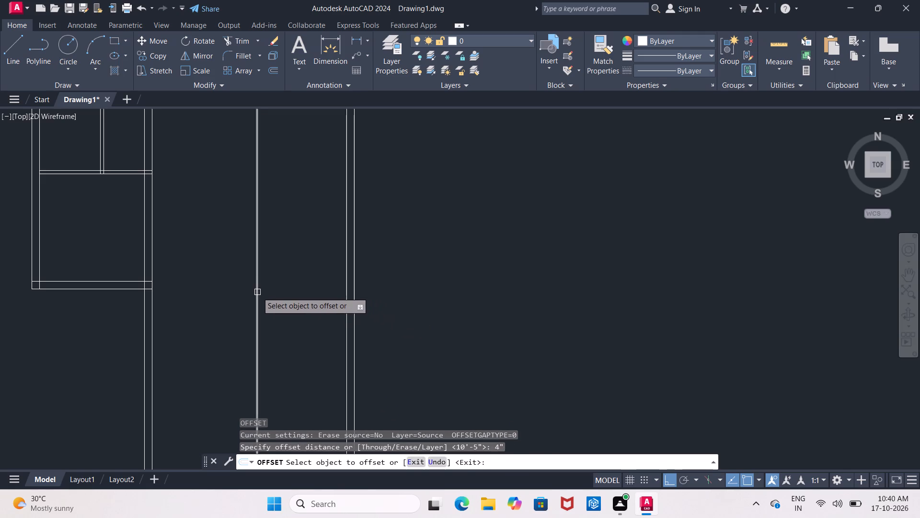
click(257, 292)
click(287, 295)
key(Return)
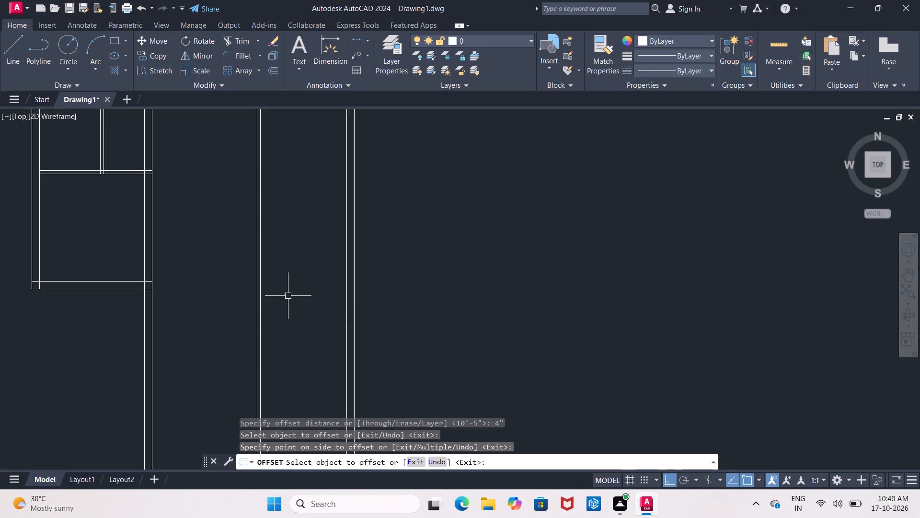
Offset the right line of the new 4" partition 10'5" to the right.
key(Return)
text(10'5)
key(shift+quotedbl)
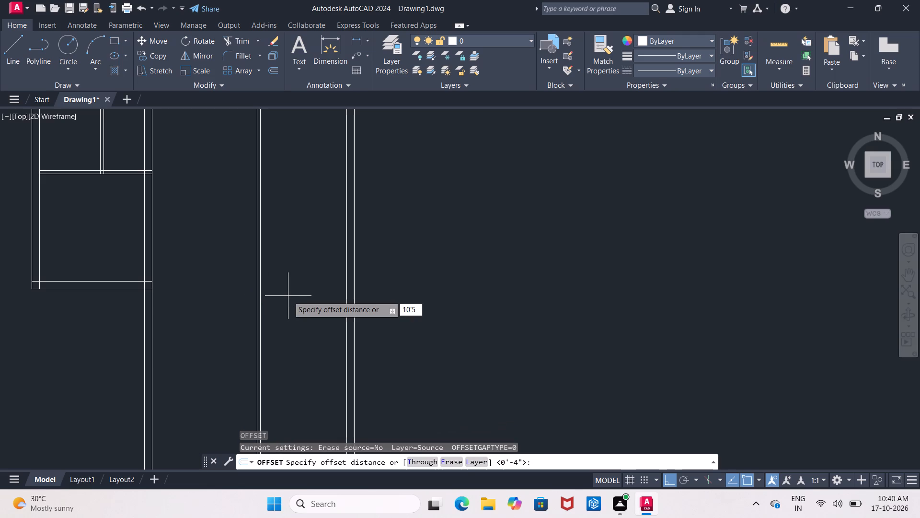
key(Return)
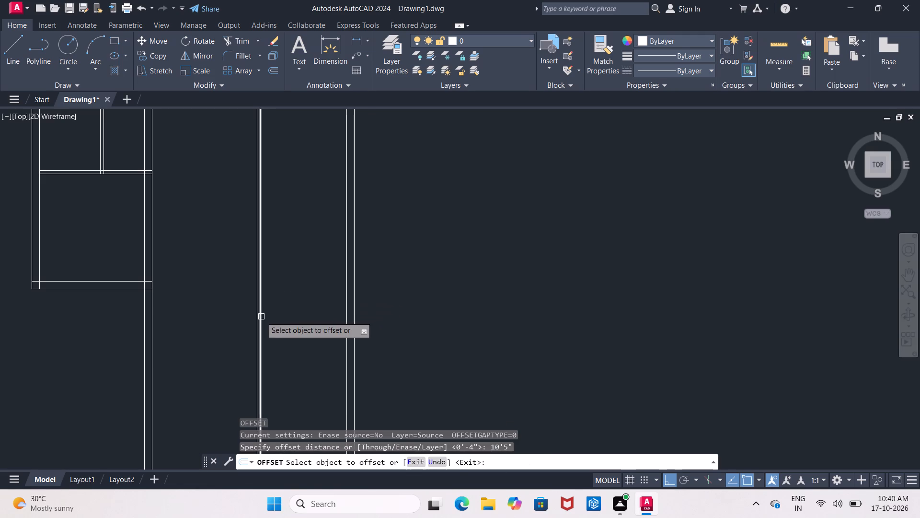
click(261, 317)
click(313, 315)
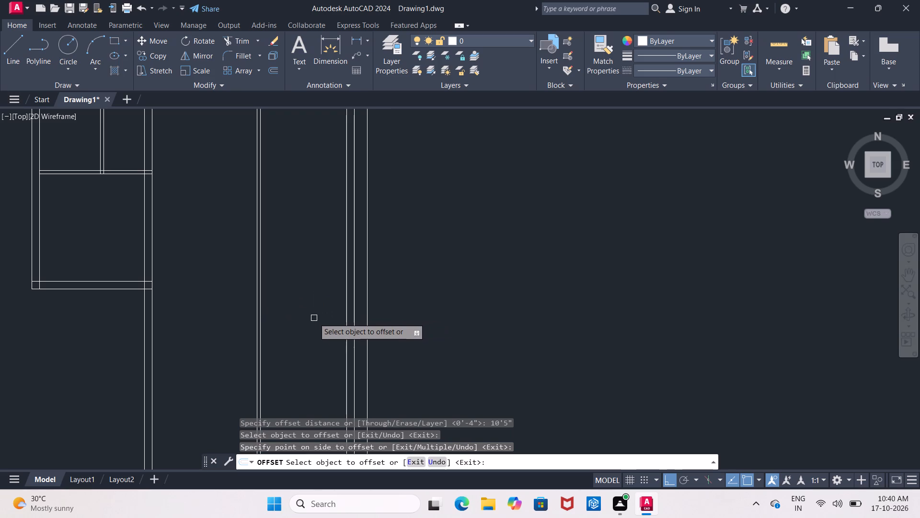
key(Return)
Offset the new 10'5" vertical line 9" to the right to form the right exterior wall.
key(Return)
text(9")
key(Return)
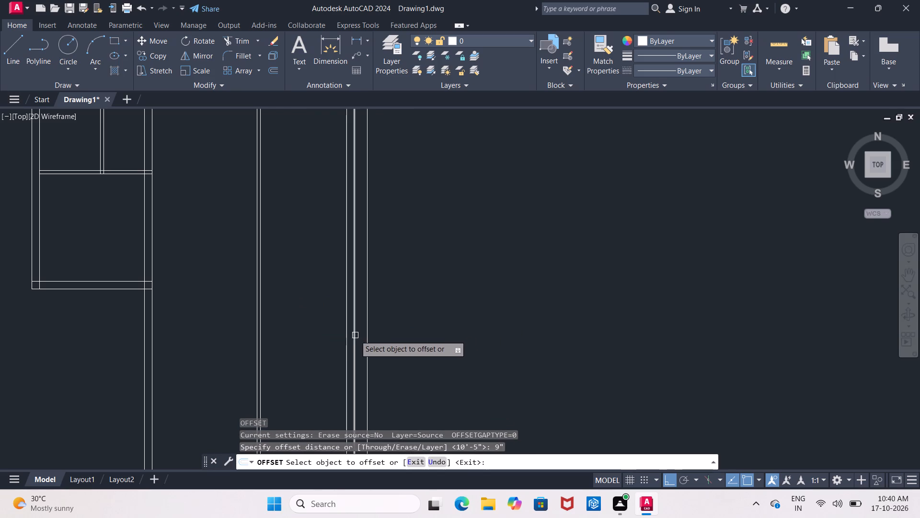
click(366, 335)
click(428, 318)
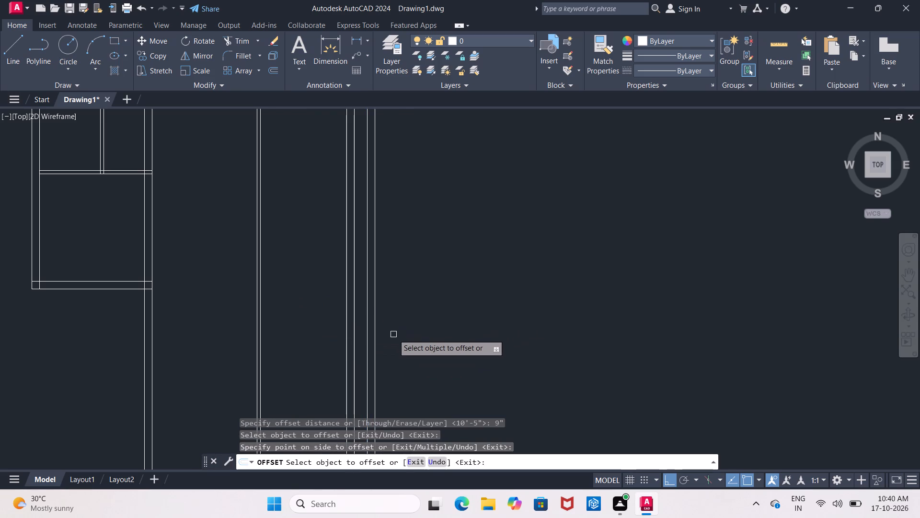
key(Escape)
Erase both lines of the old right exterior wall just inside the new 9" wall.
click(345, 366)
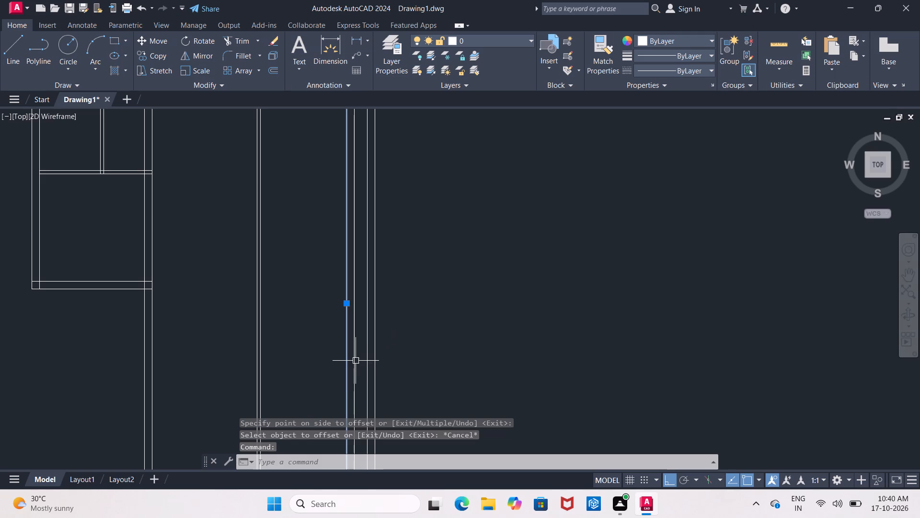
click(356, 360)
key(Delete)
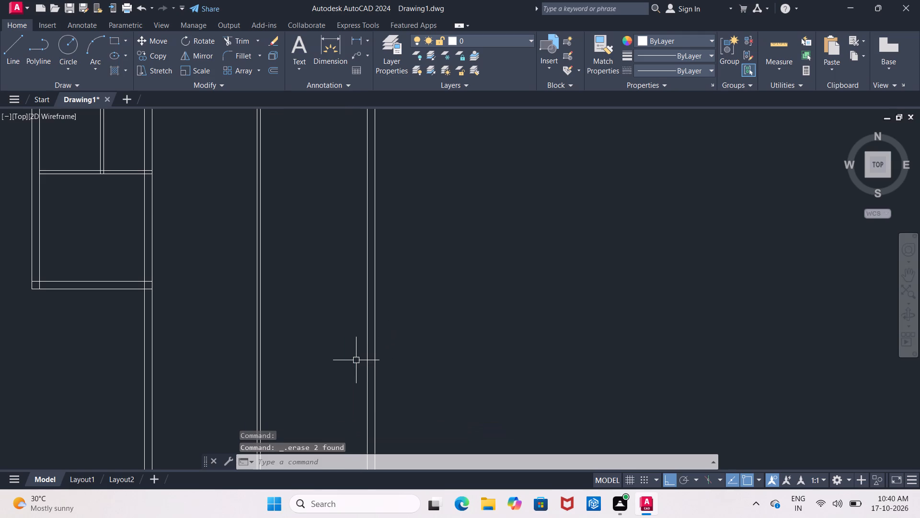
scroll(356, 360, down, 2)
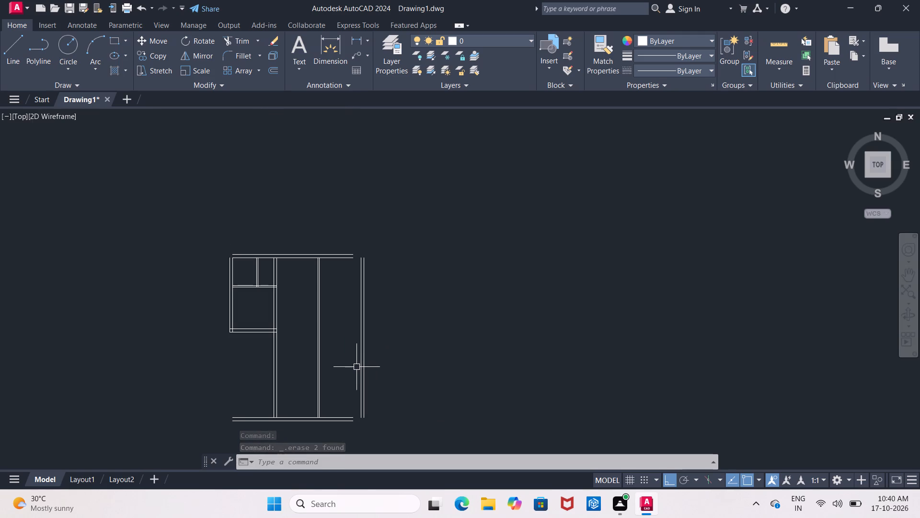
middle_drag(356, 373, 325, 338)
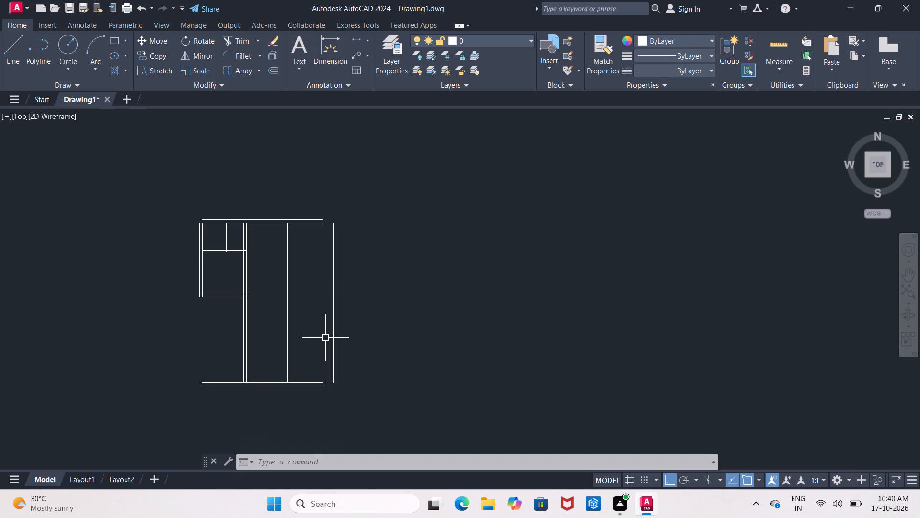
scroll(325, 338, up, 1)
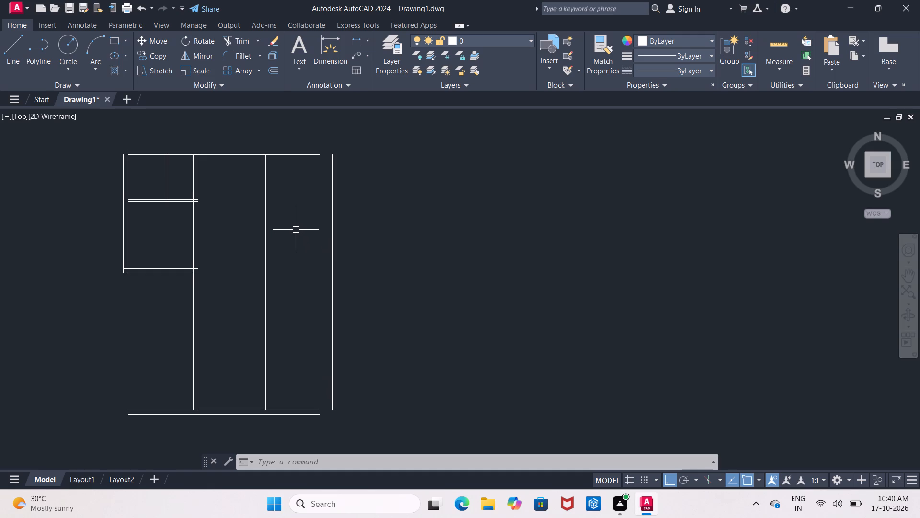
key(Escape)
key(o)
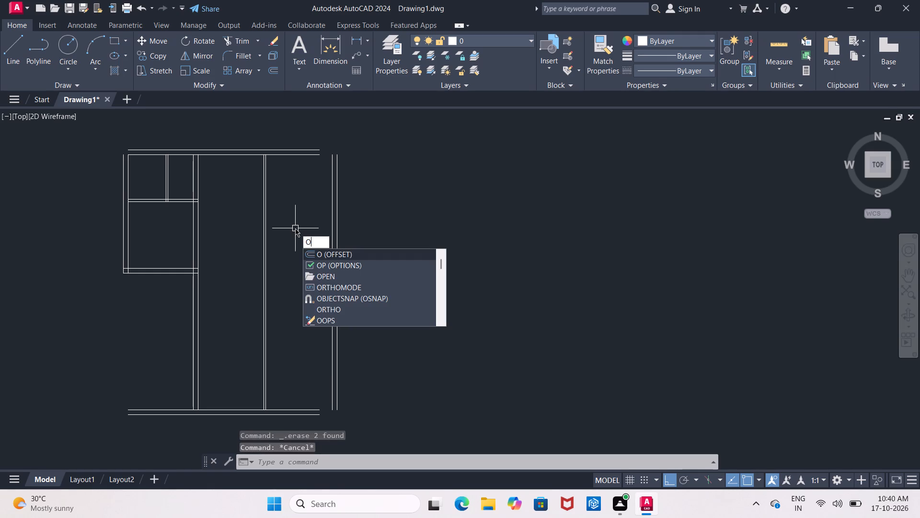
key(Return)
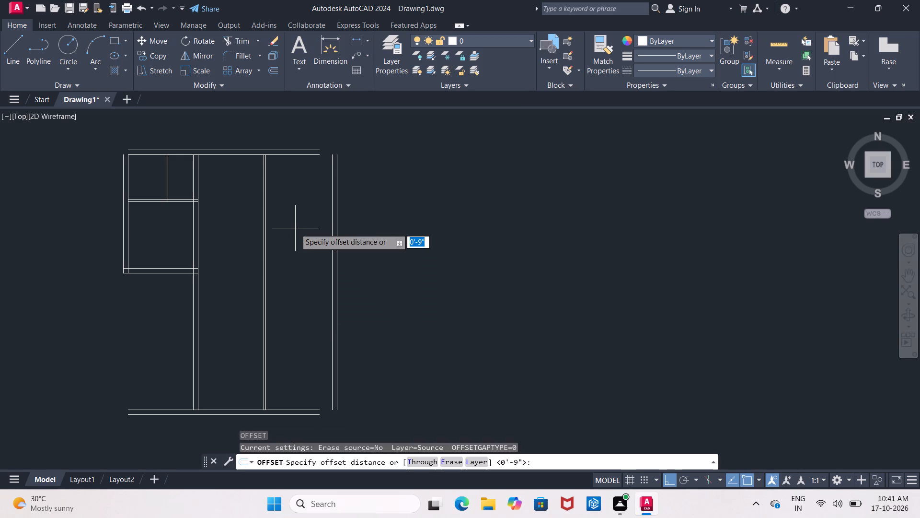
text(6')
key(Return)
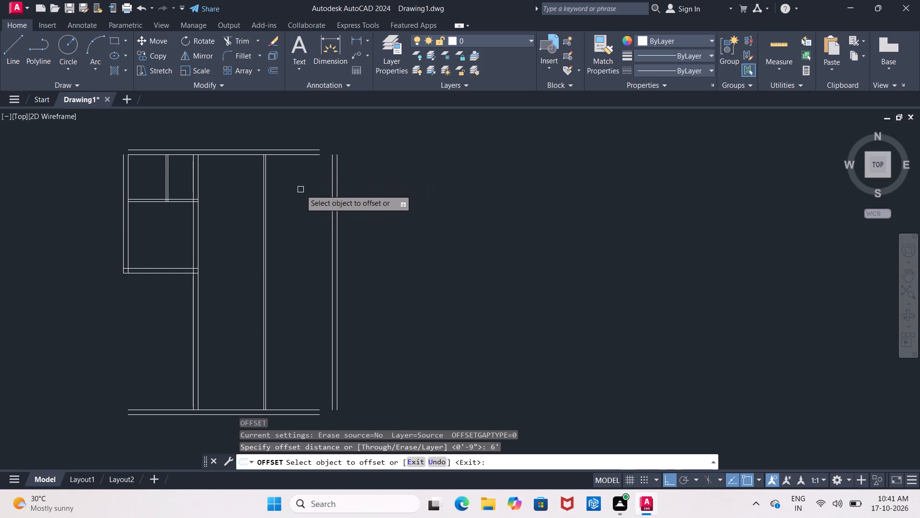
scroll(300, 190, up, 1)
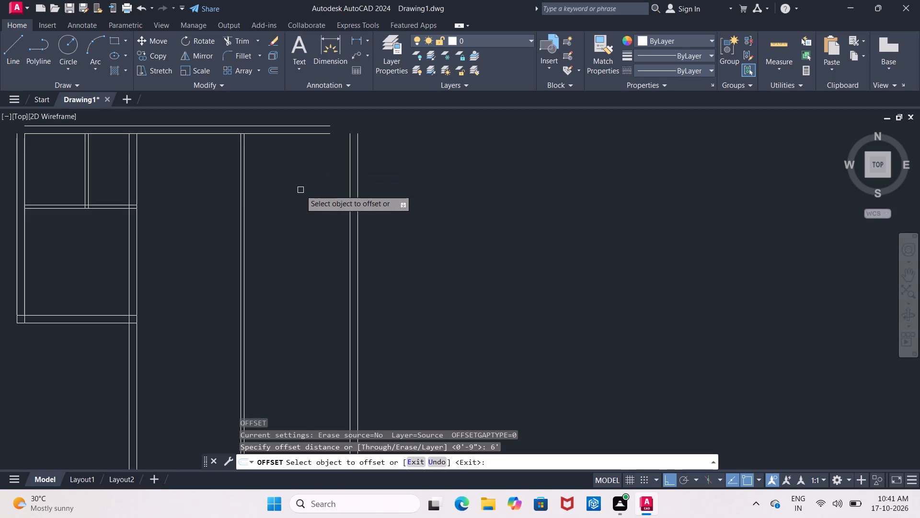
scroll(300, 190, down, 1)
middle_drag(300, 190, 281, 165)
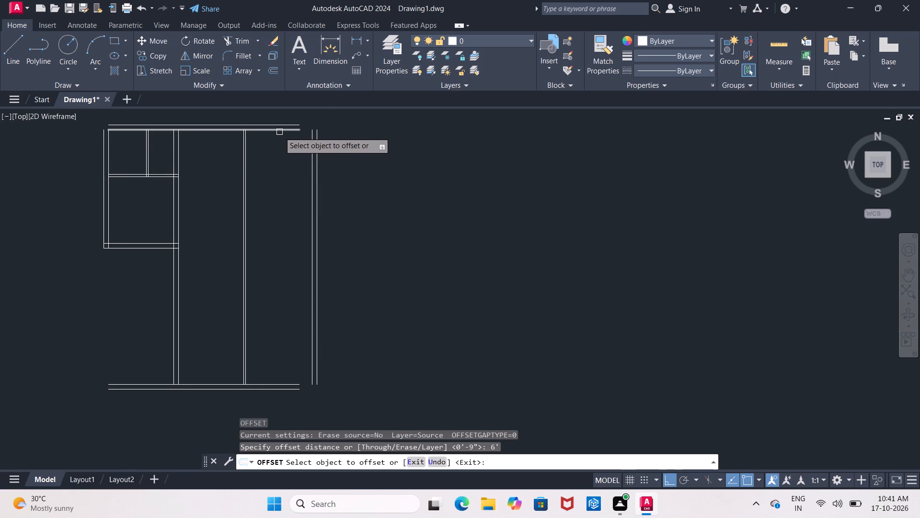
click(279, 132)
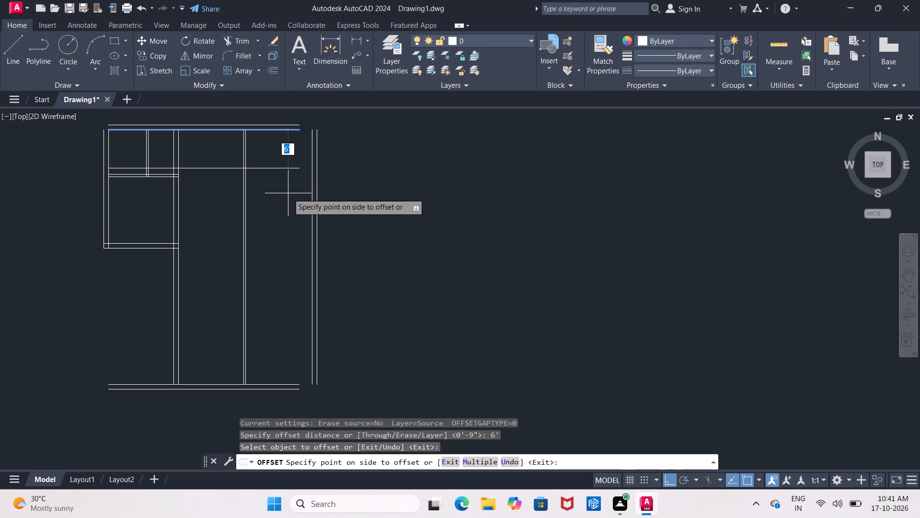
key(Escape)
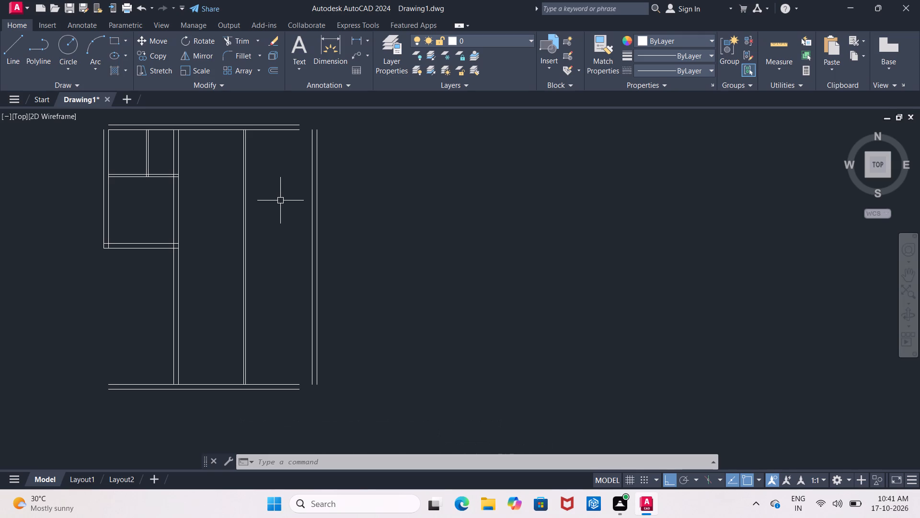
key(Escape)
Offset the outer line of the lower-left room's bottom wall 3'6" upward.
scroll(191, 256, up, 1)
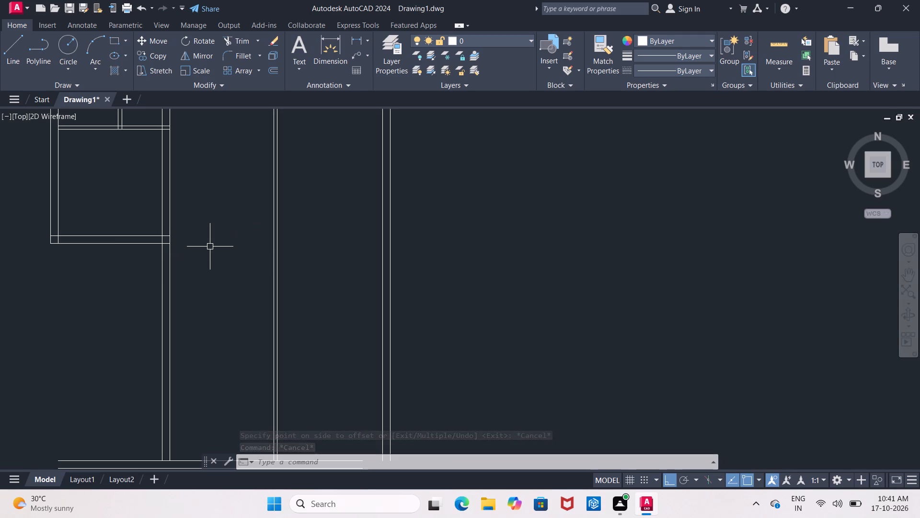
key(o)
key(Return)
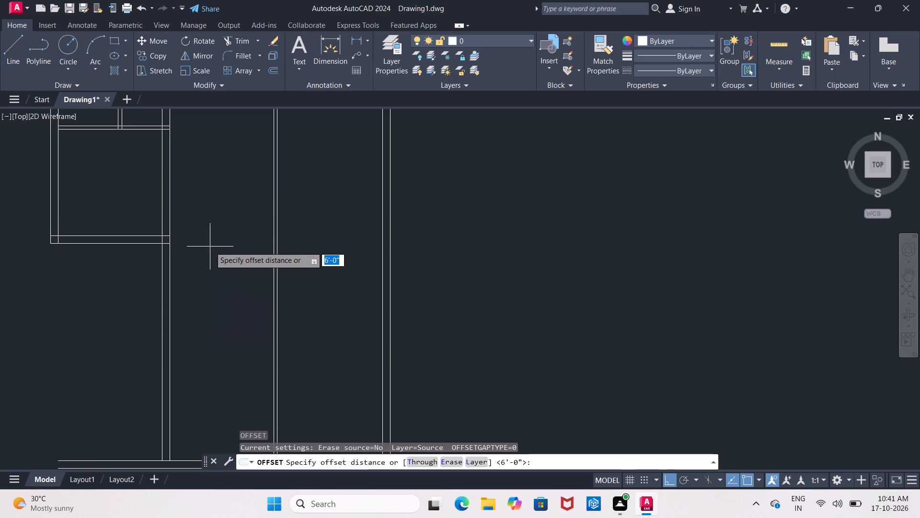
key(Escape)
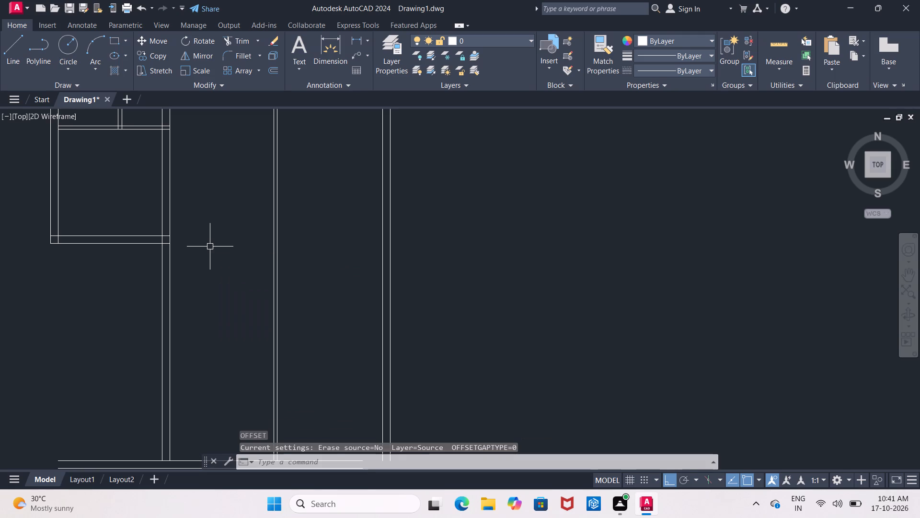
key(o)
key(Return)
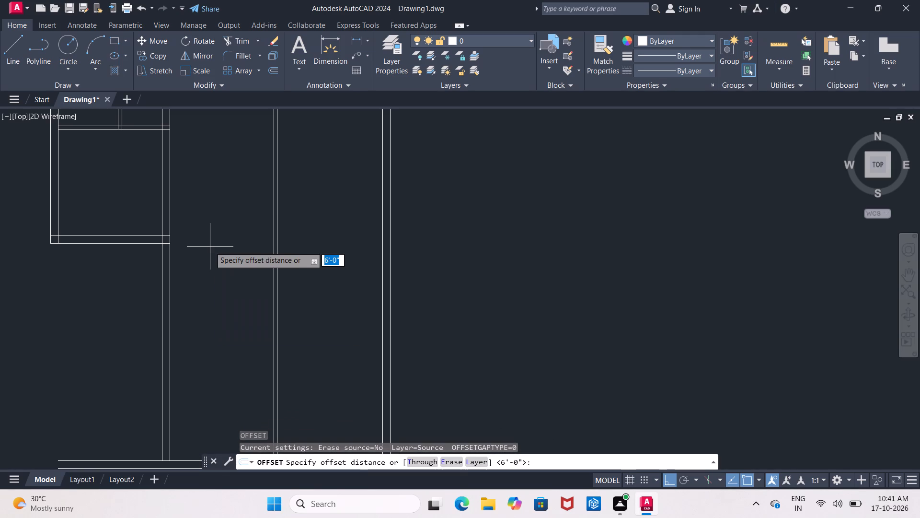
text(3'6")
key(Return)
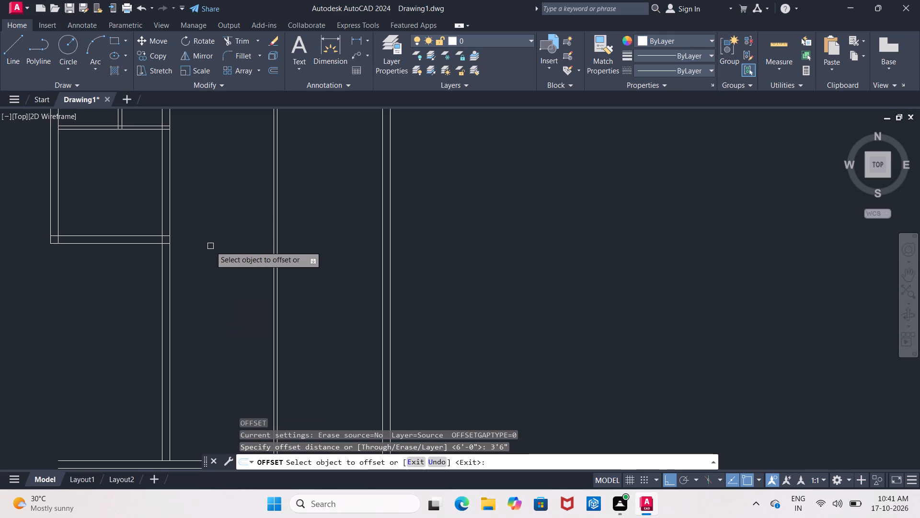
click(130, 244)
click(136, 221)
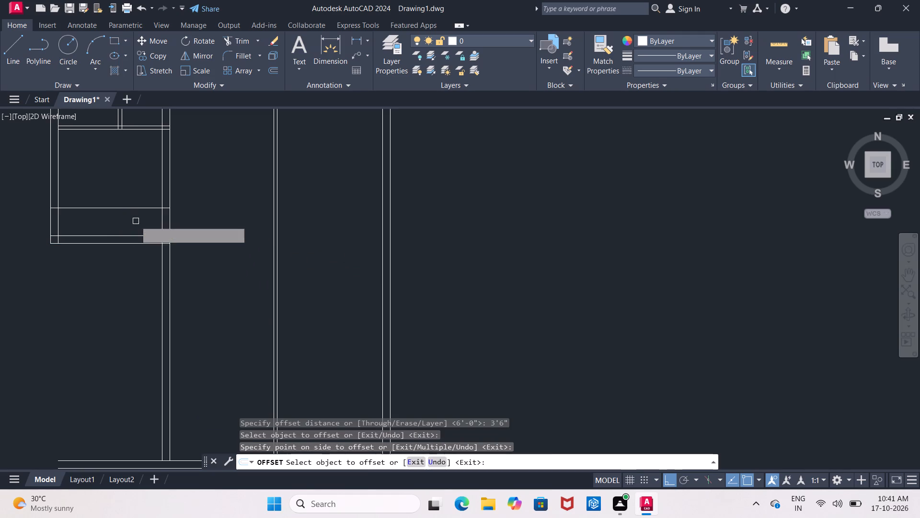
key(Escape)
Extend the new 3'6" offset line across the central and right bays to the outer line of the right exterior wall.
text(EX)
key(Return)
key(Return)
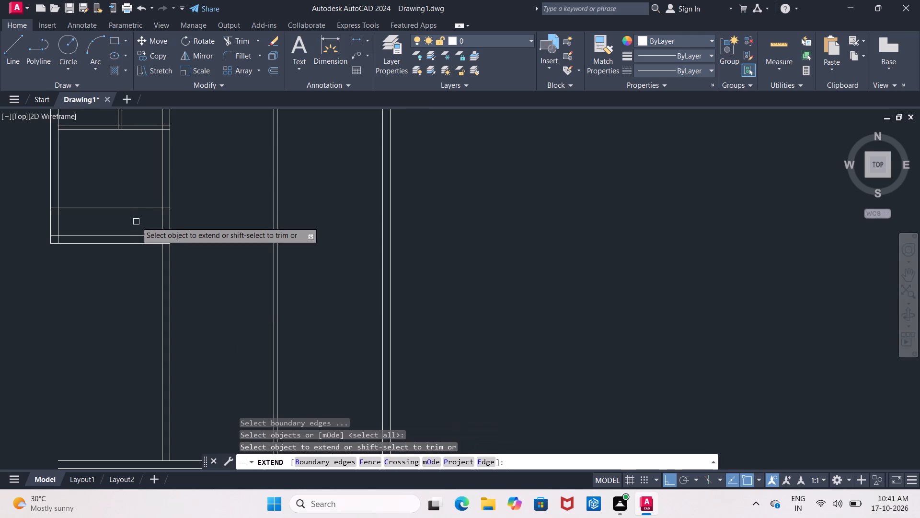
click(126, 207)
click(126, 207)
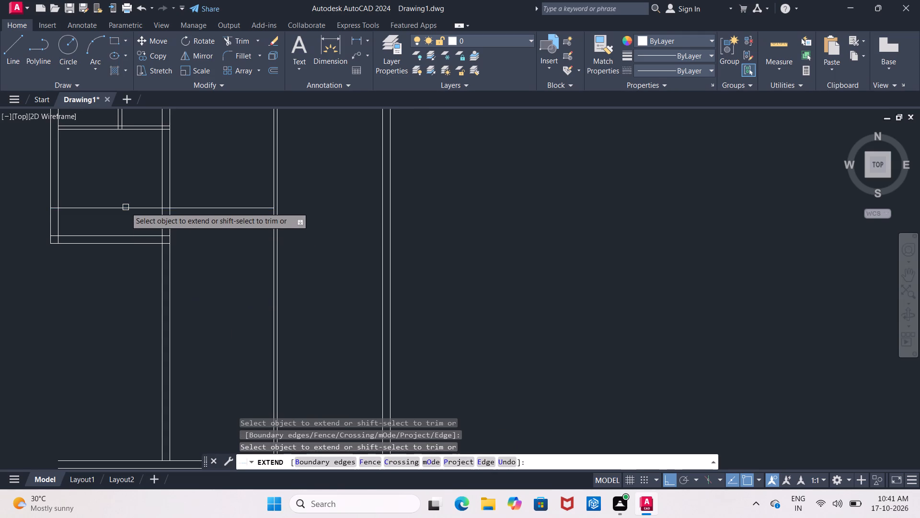
click(126, 207)
click(136, 207)
drag(141, 208, 155, 208)
click(232, 209)
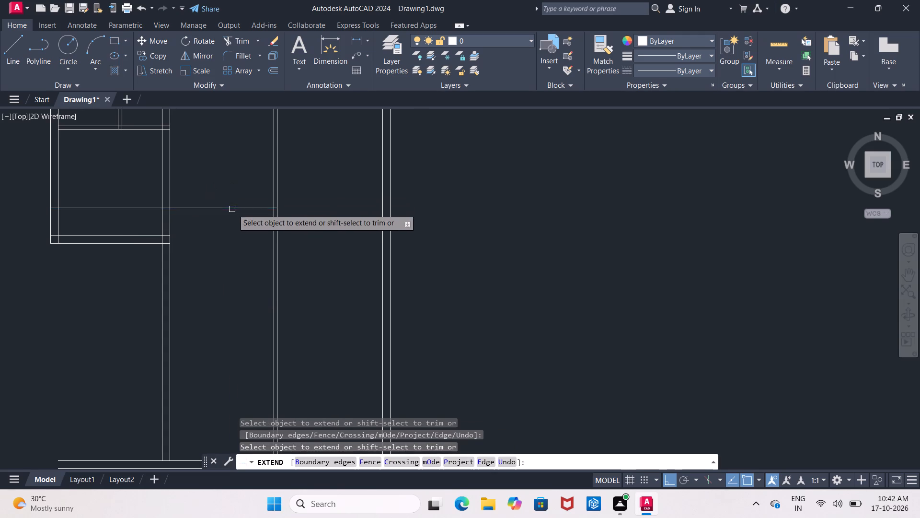
click(237, 209)
drag(237, 209, 243, 210)
click(249, 210)
click(251, 206)
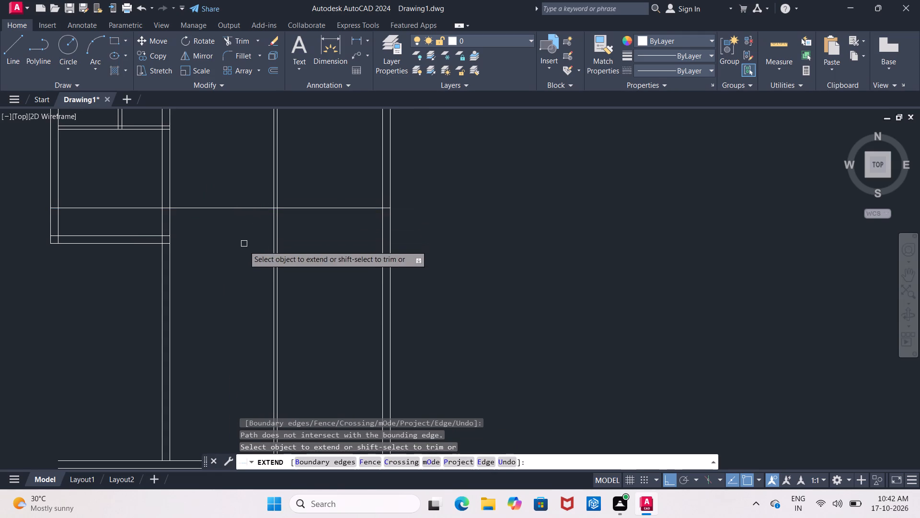
key(Escape)
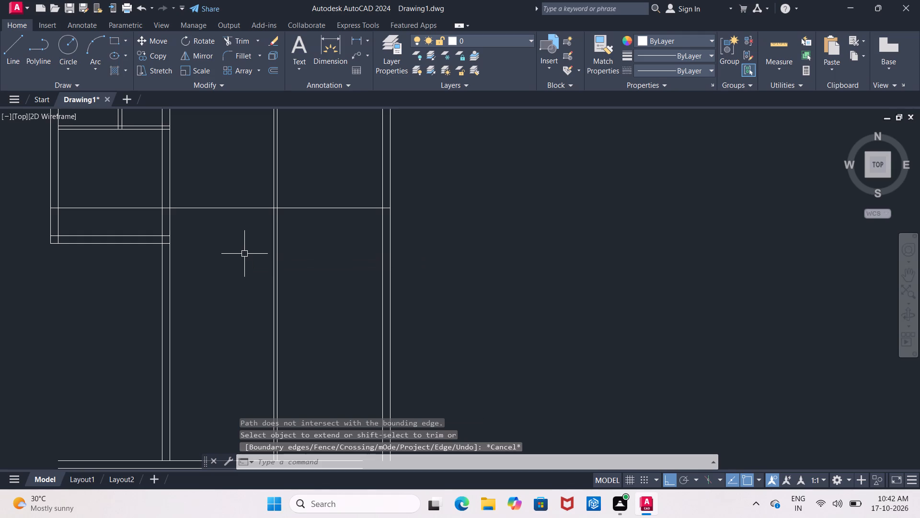
Offset the extended horizontal line 10'8" downward.
key(o)
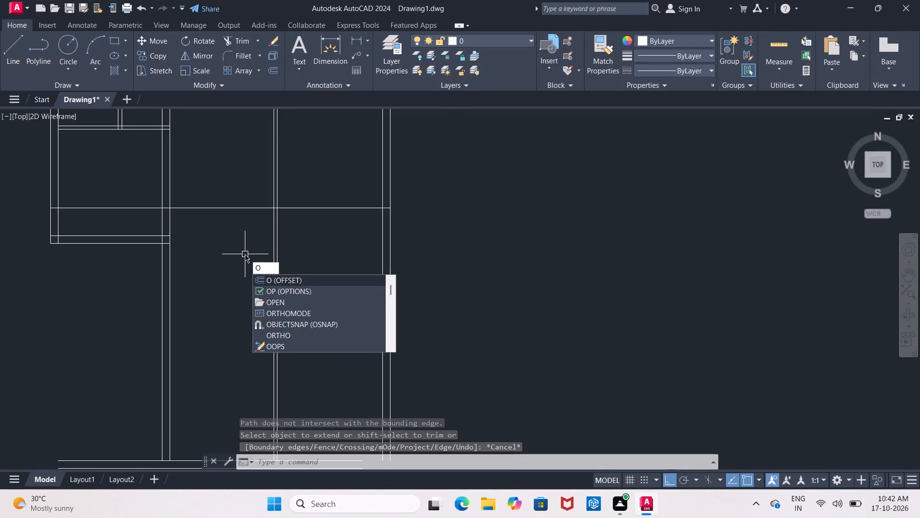
key(Return)
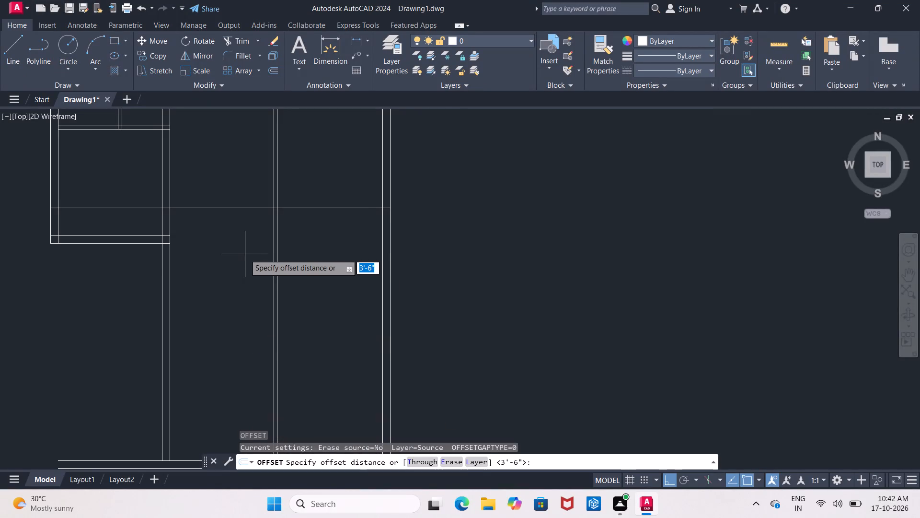
text(10)
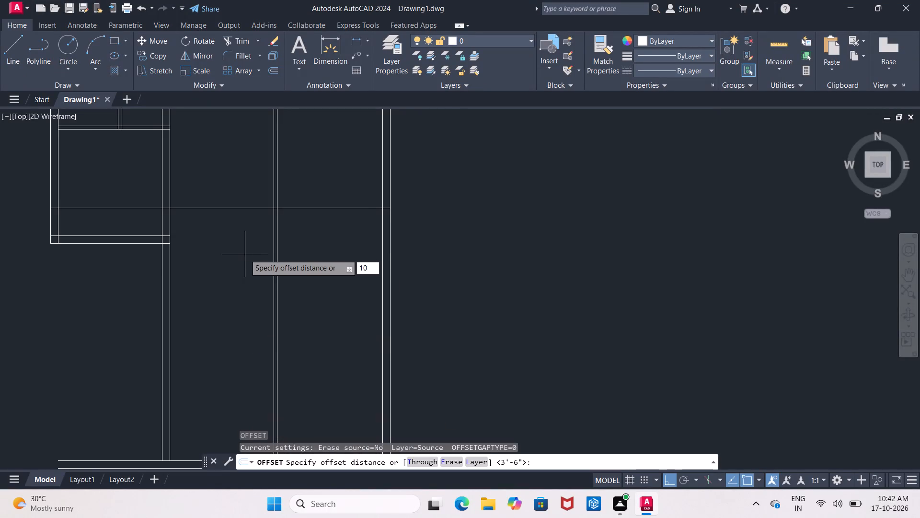
key(apostrophe)
key(8)
text(?')
key(BackSpace)
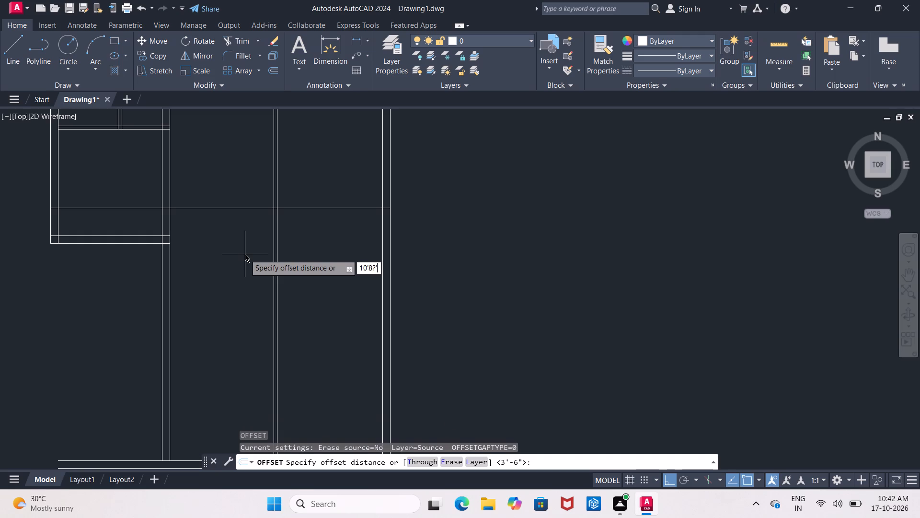
key(BackSpace)
key(shift+quotedbl)
key(Return)
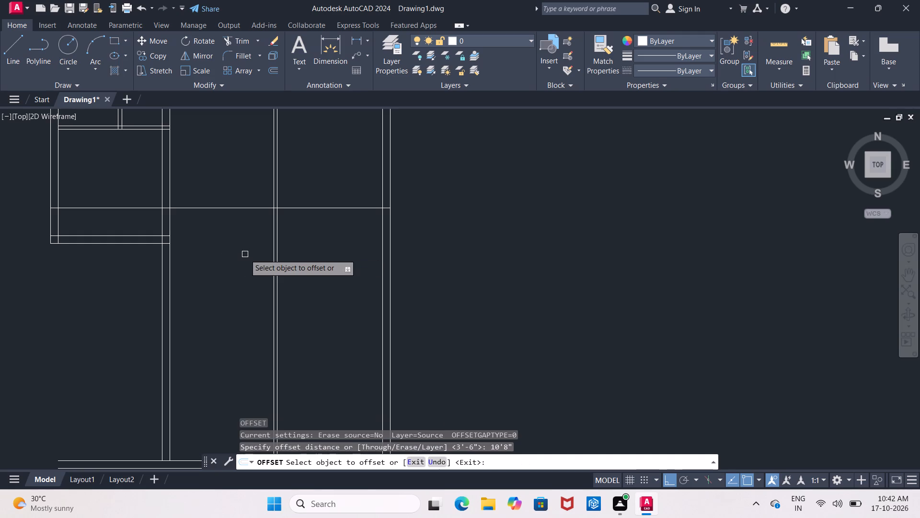
click(241, 209)
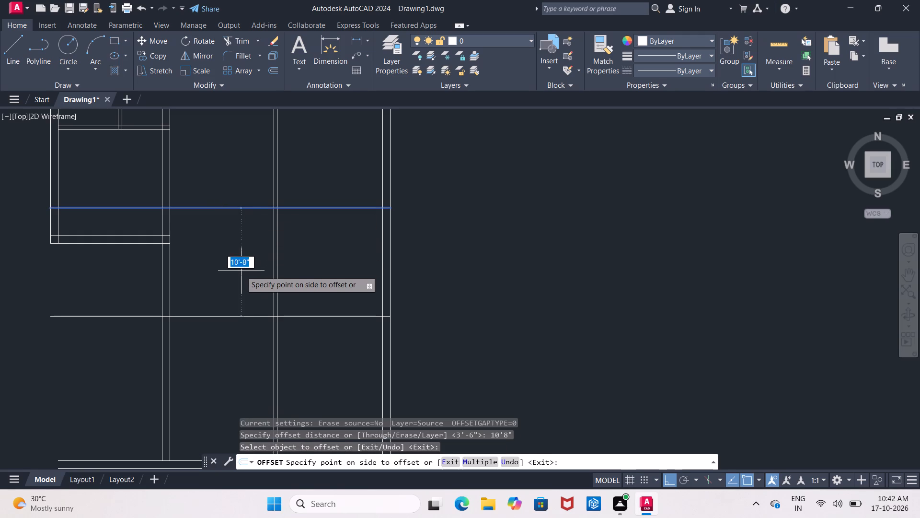
click(241, 271)
key(Return)
Offset the new 10'8" horizontal line 9" downward to form a wall across the plan.
key(Return)
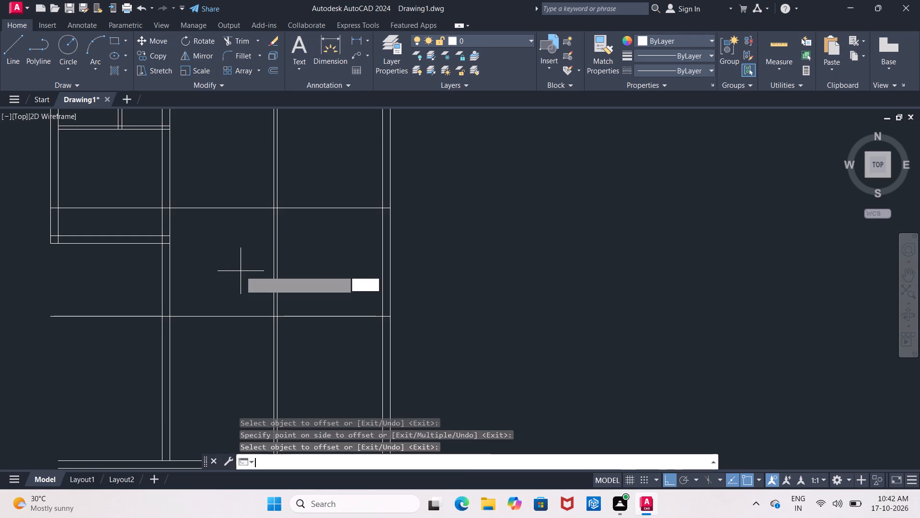
text(9")
key(Return)
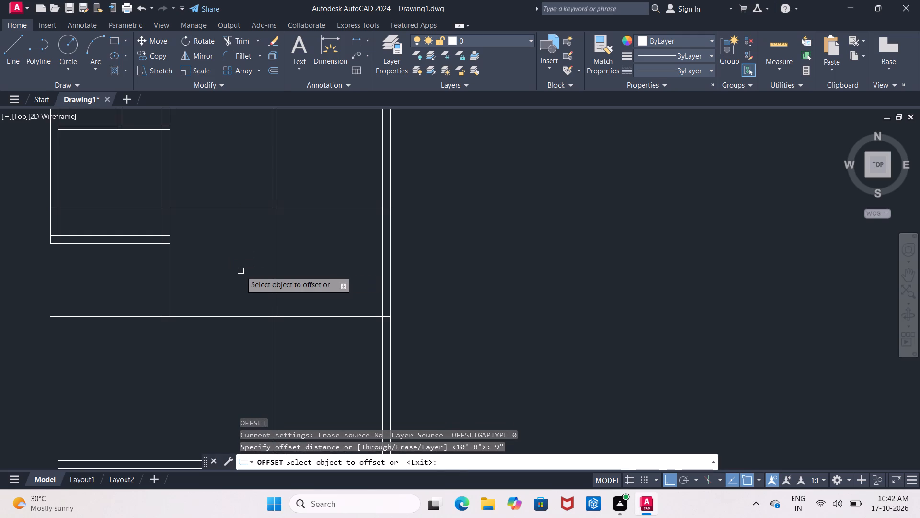
click(249, 316)
click(272, 375)
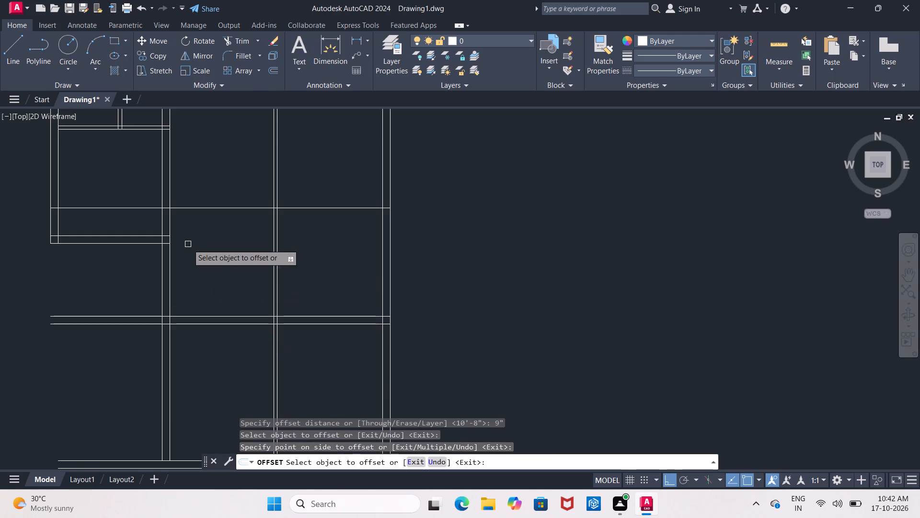
key(Escape)
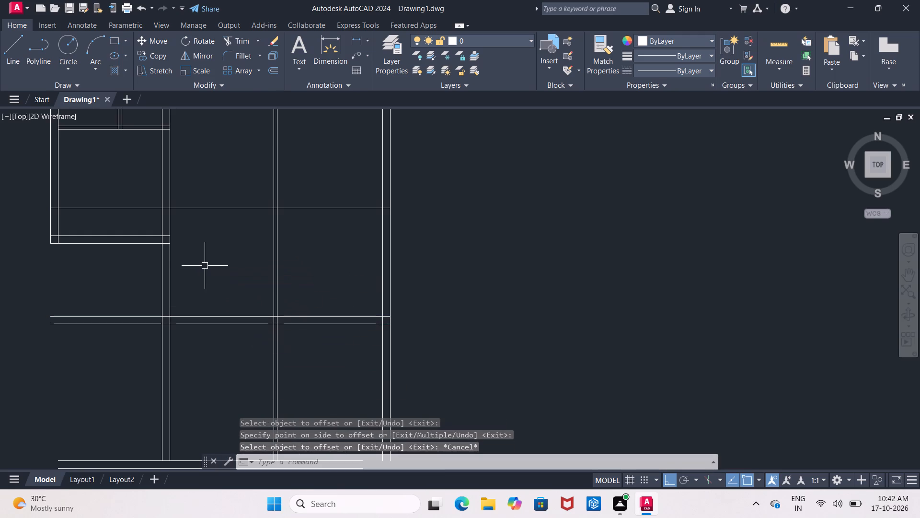
key(Escape)
Trim the horizontal lines projecting left of the central bay's left wall and all vertical wall lines below the new 9" bottom wall.
text(TR)
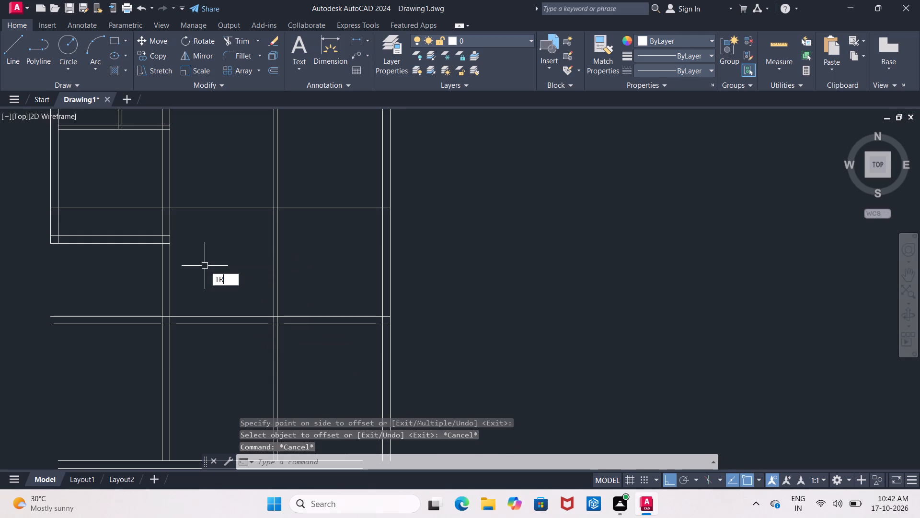
key(Return)
key(Return)
middle_drag(138, 288, 126, 240)
click(109, 235)
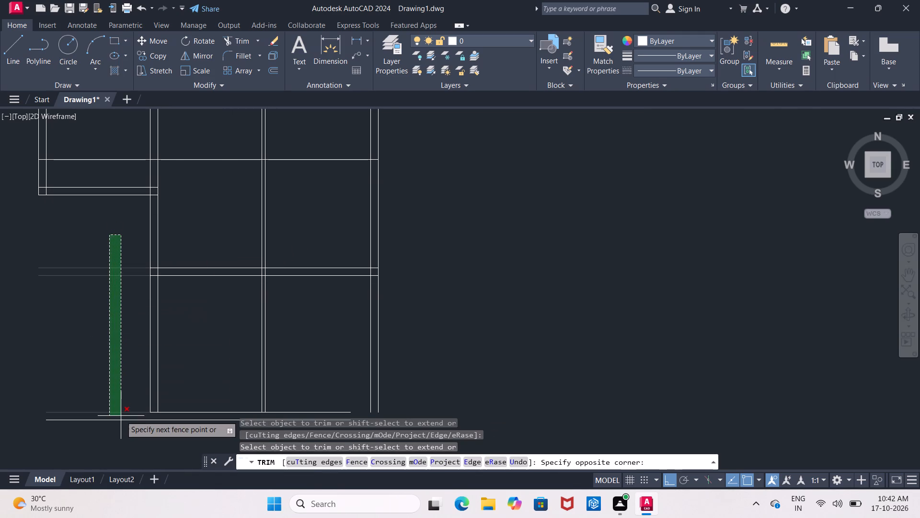
click(123, 423)
click(73, 344)
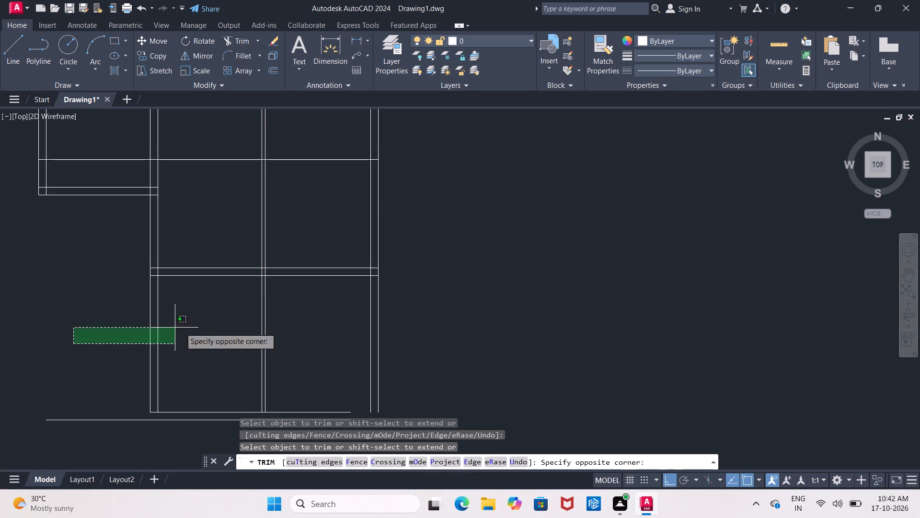
click(403, 309)
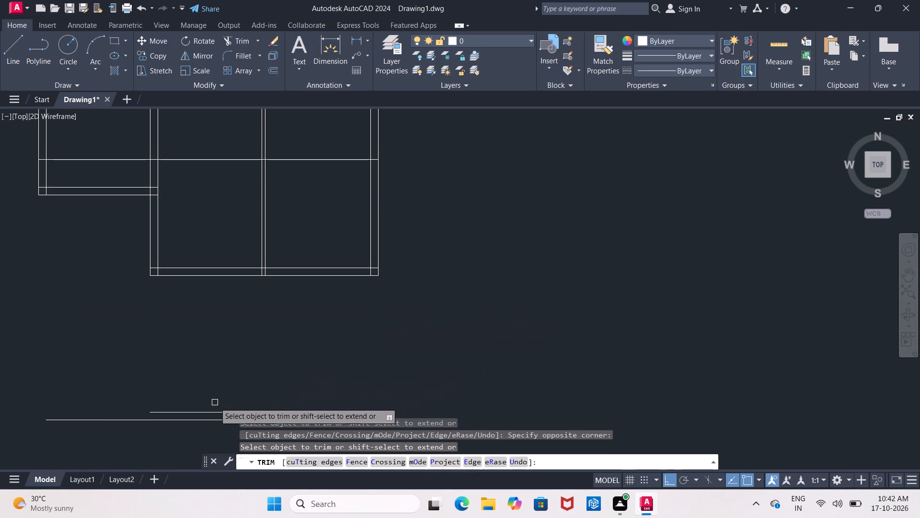
key(Escape)
Delete the two leftover horizontal lines below the new bottom wall.
click(217, 412)
click(217, 421)
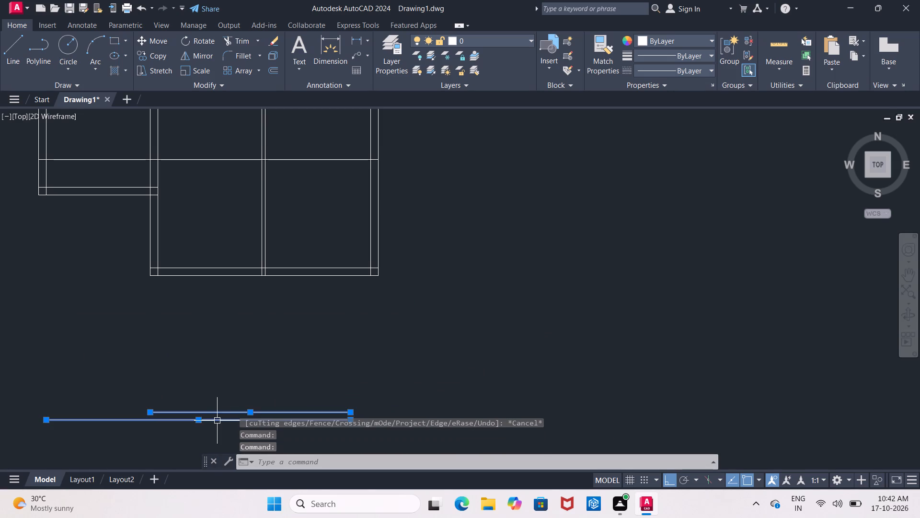
key(Delete)
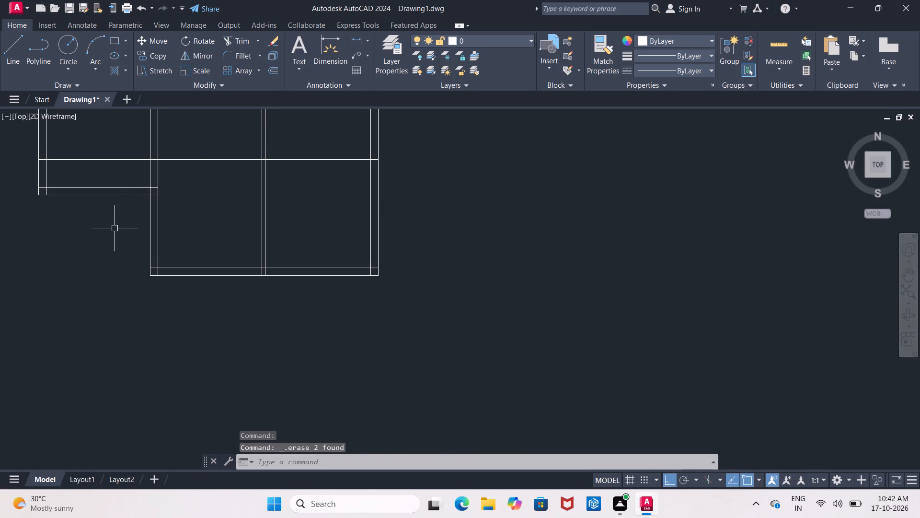
middle_drag(122, 214, 128, 278)
key(Escape)
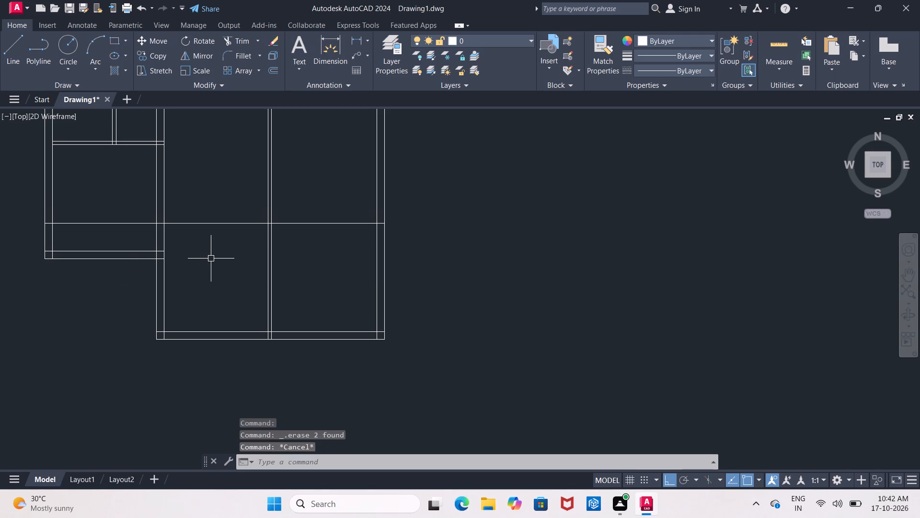
key(Escape)
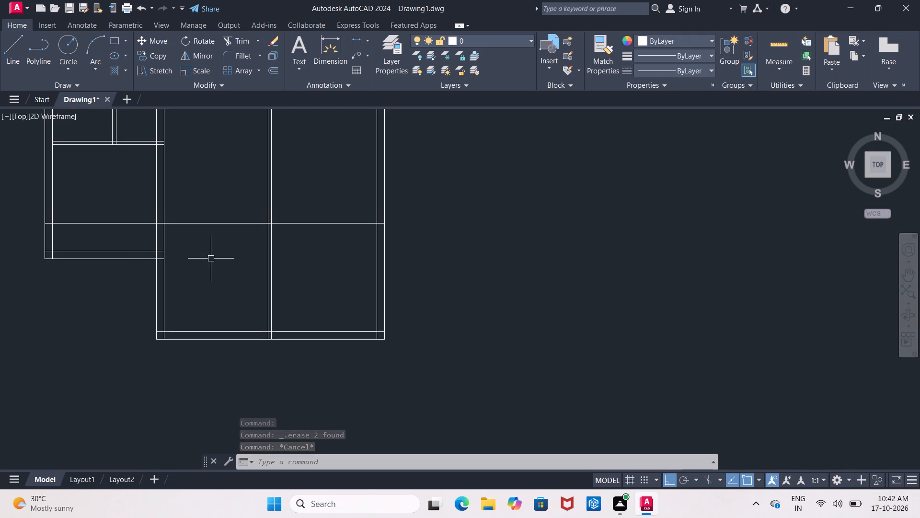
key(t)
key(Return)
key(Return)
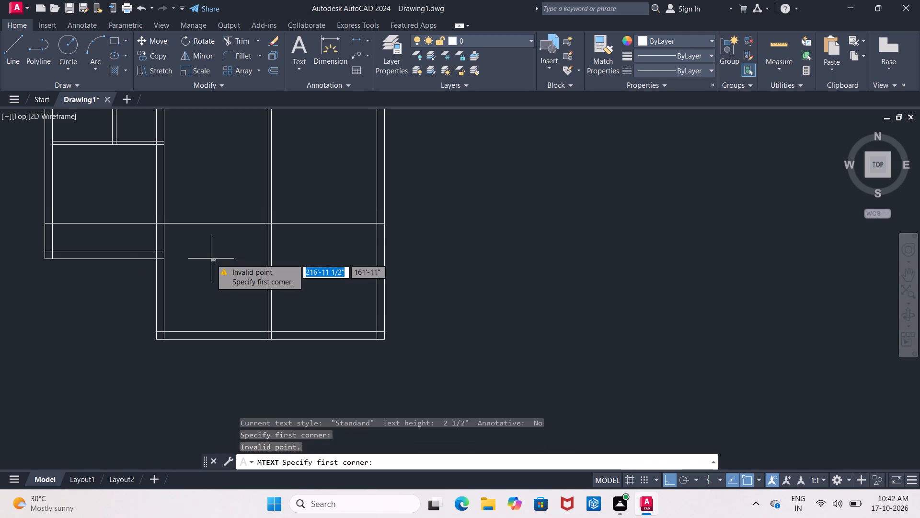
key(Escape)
Trim both lines of the partition between the central and right bays above the long horizontal cross line.
text(TR)
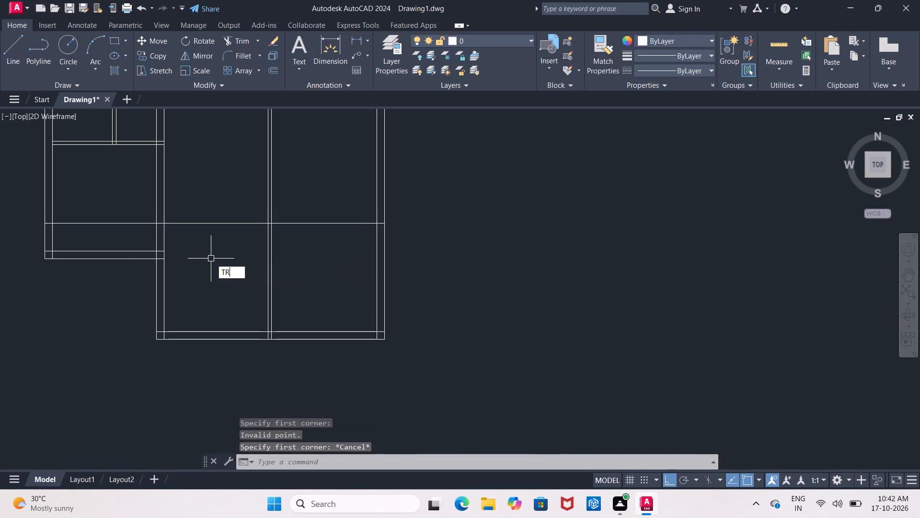
key(Return)
key(Return)
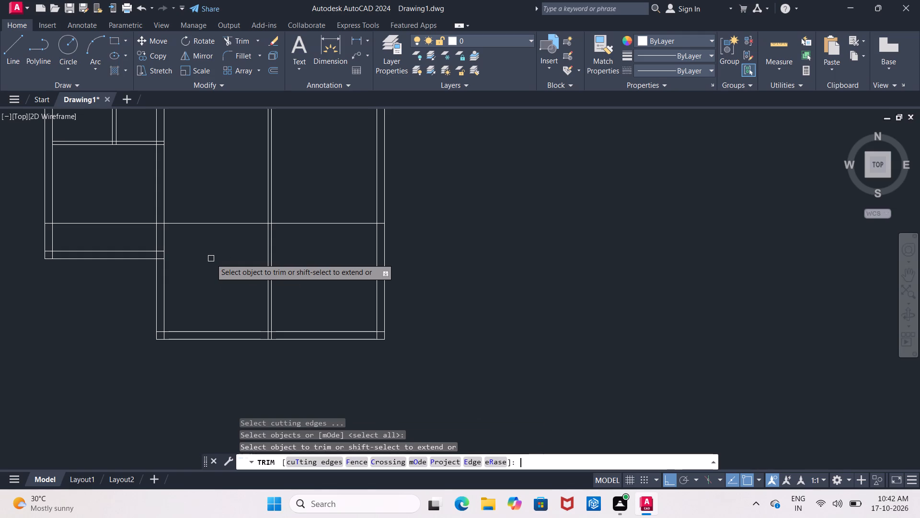
drag(199, 168, 208, 202)
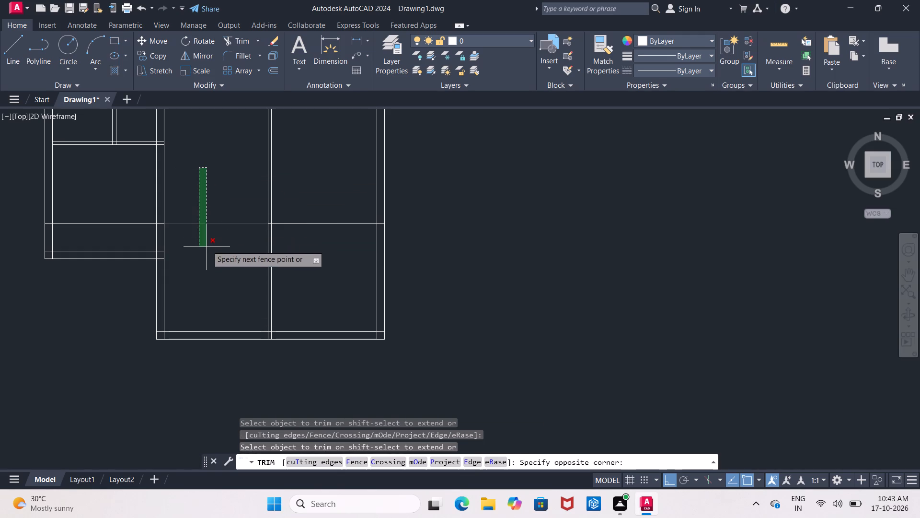
click(313, 178)
scroll(313, 178, down, 1)
middle_drag(313, 178, 272, 193)
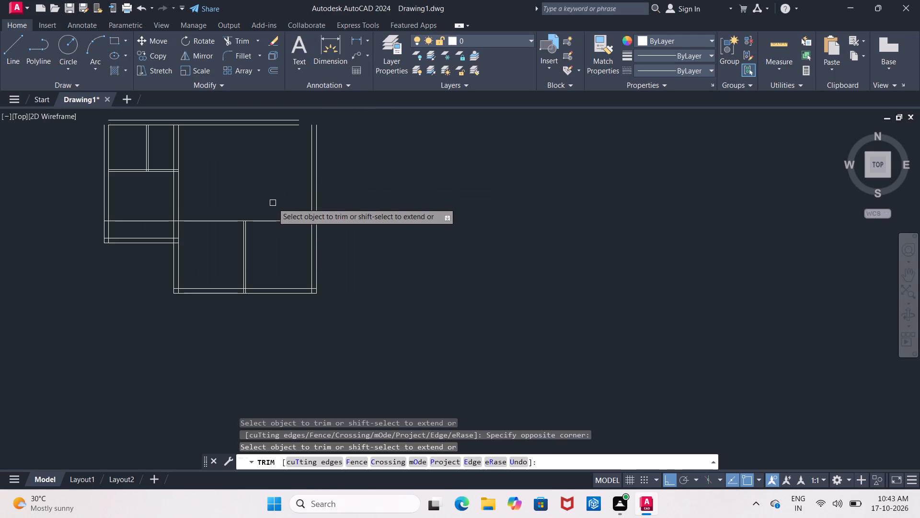
middle_drag(273, 203, 270, 199)
key(Escape)
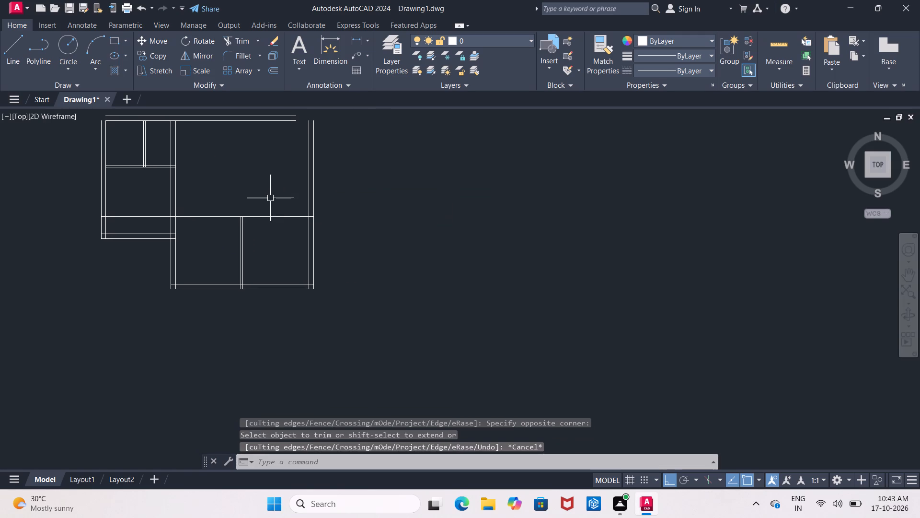
Offset the inner line of the plan's top wall 10'1" downward.
middle_drag(249, 133, 249, 168)
scroll(249, 168, up, 1)
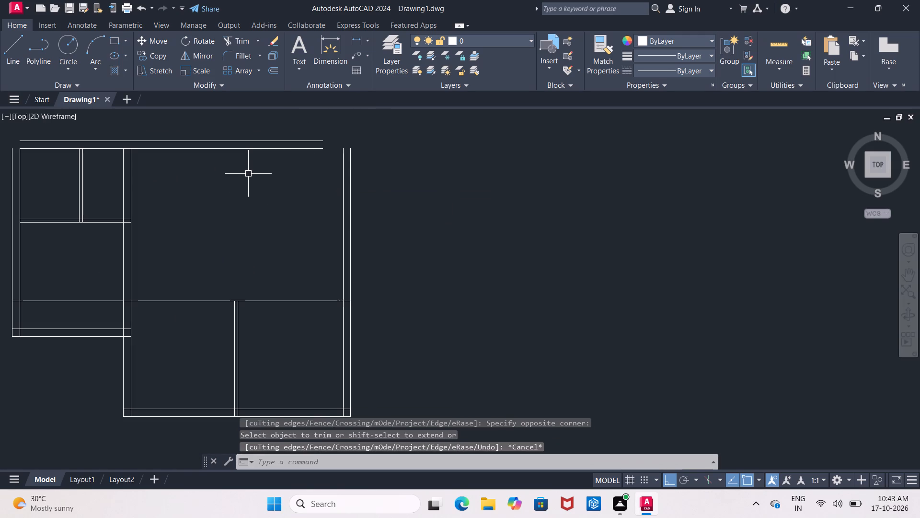
key(Escape)
key(o)
key(Return)
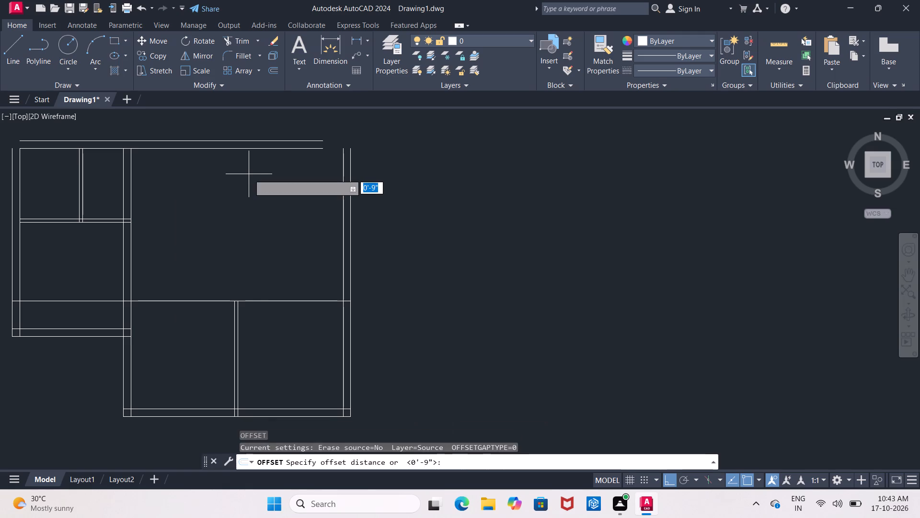
text(10'1")
key(Return)
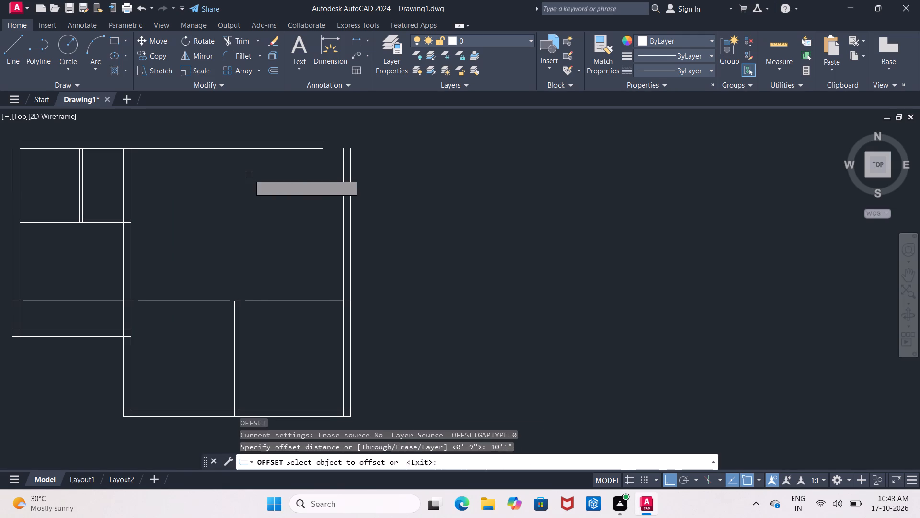
click(246, 147)
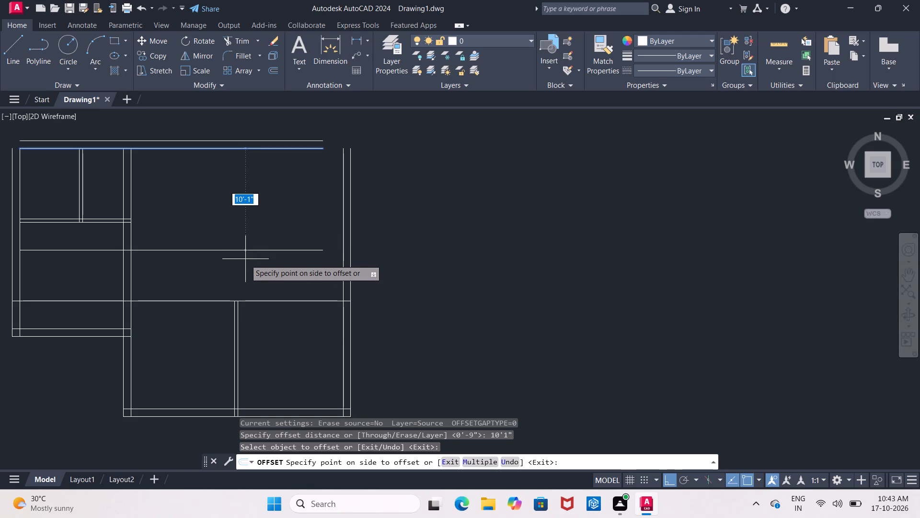
click(245, 259)
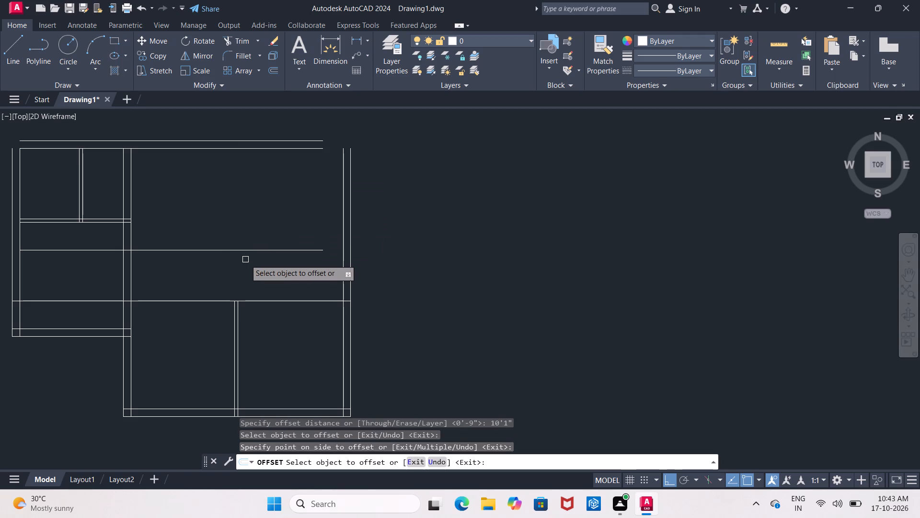
key(Escape)
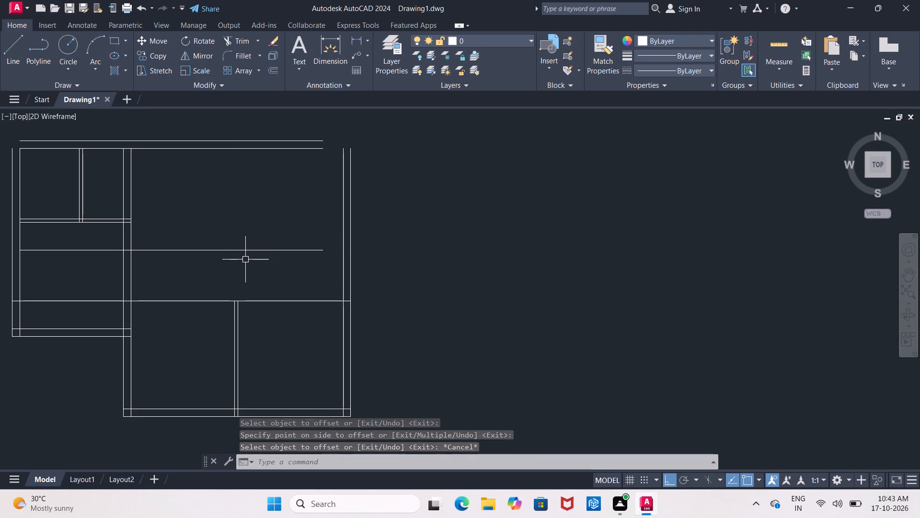
key(Escape)
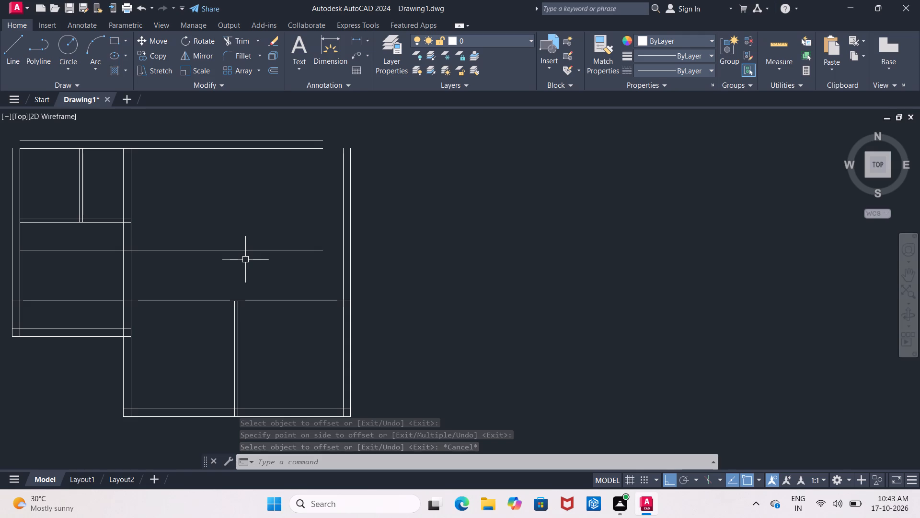
Trim the right-hand line of the wall between the left and central bays, from the lower-left room's bottom wall up to the top wall.
text(TR)
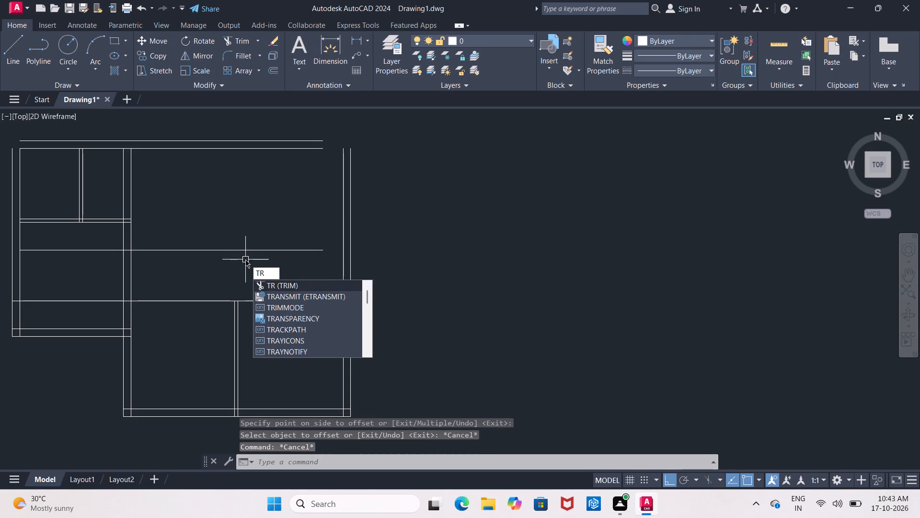
key(Return)
key(Return)
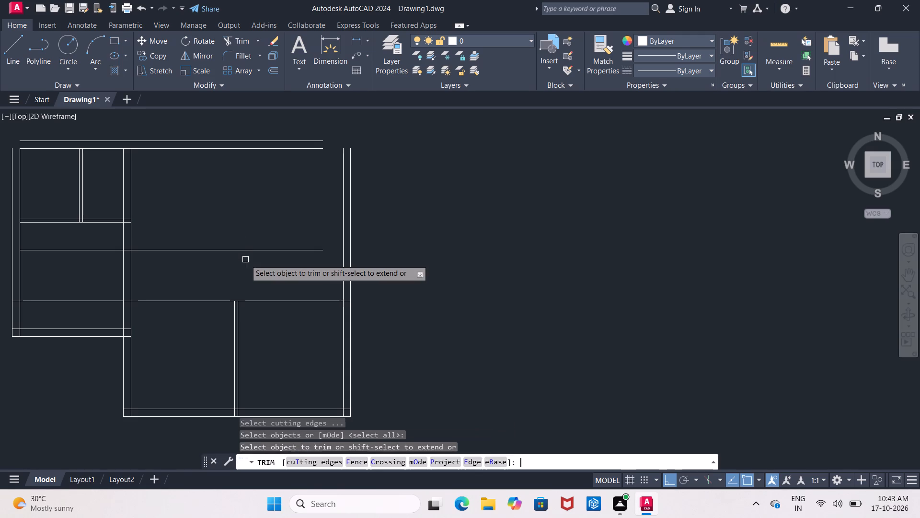
click(129, 319)
click(131, 283)
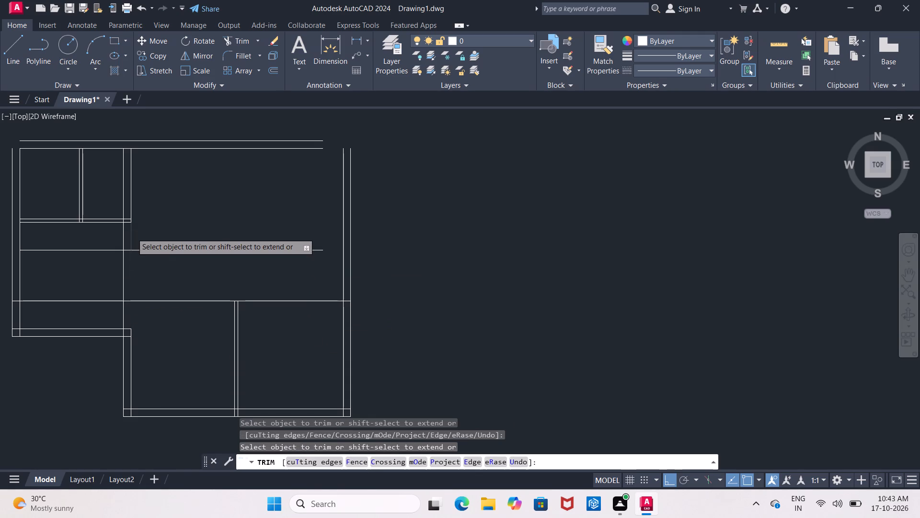
click(132, 233)
click(131, 192)
key(Escape)
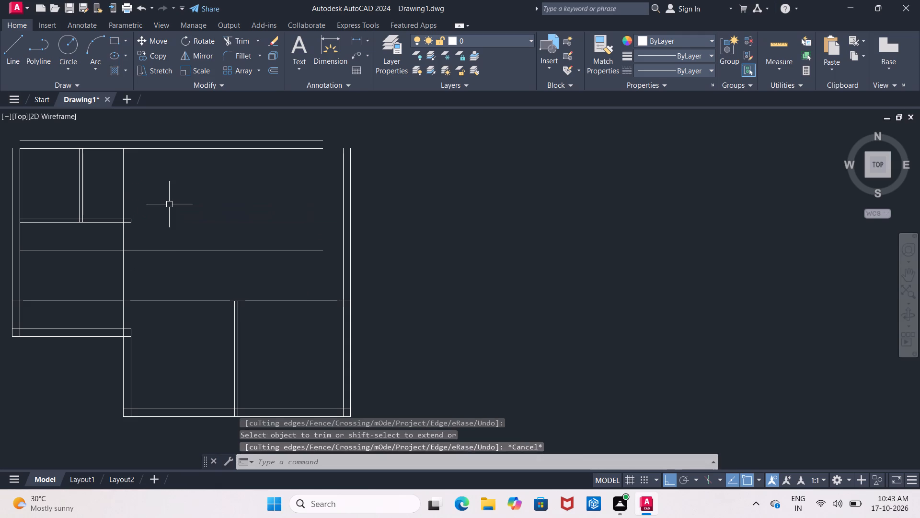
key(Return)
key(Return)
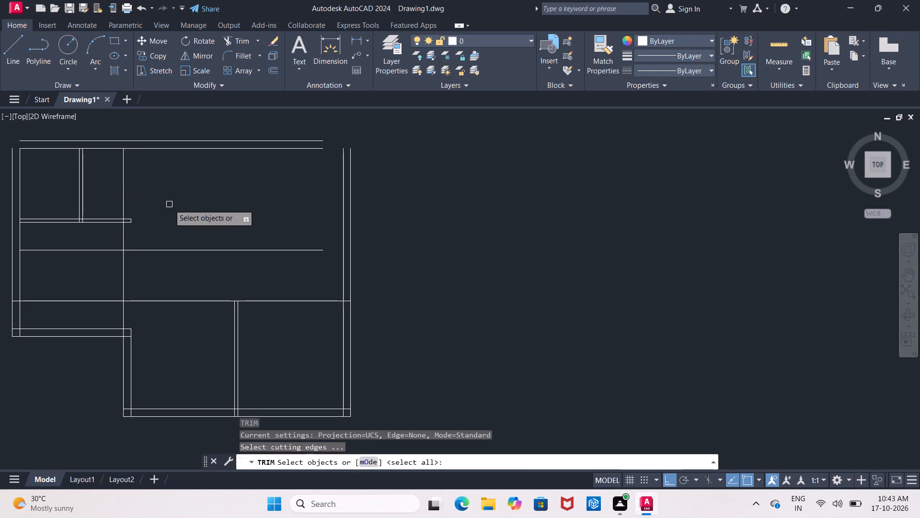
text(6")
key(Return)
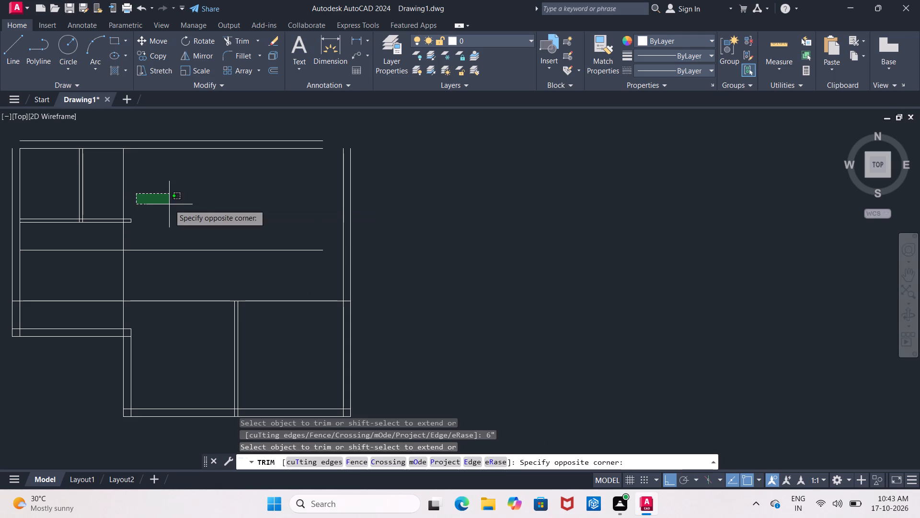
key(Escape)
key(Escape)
Offset the remaining left line of the wall between the left and central bays 6" to the right.
key(o)
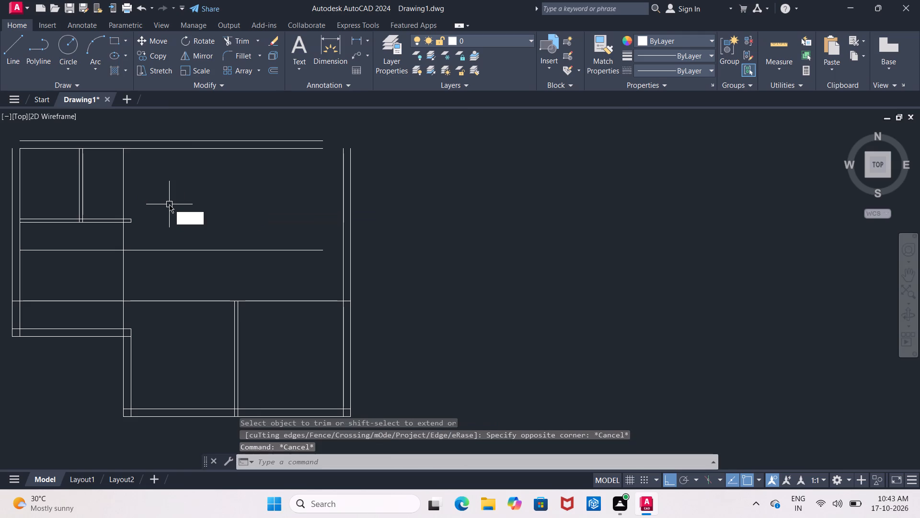
key(Return)
text(6")
key(Return)
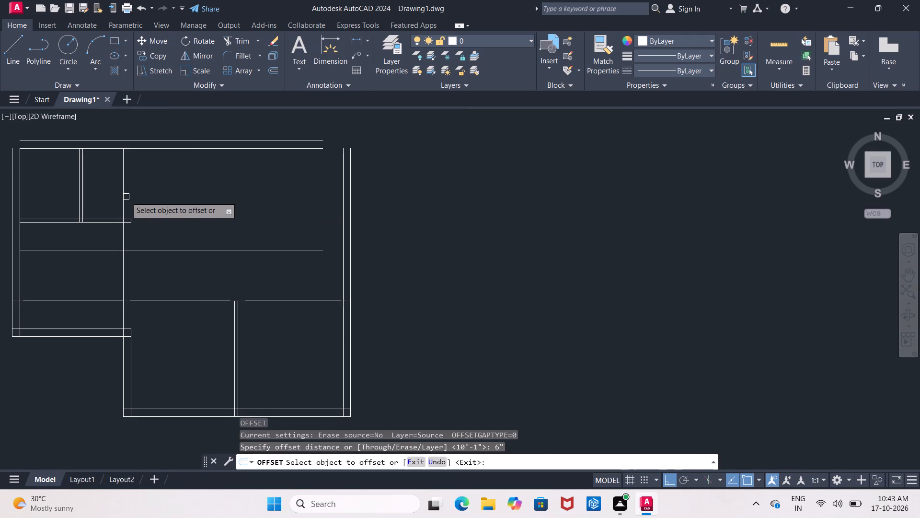
click(121, 202)
click(156, 207)
key(Escape)
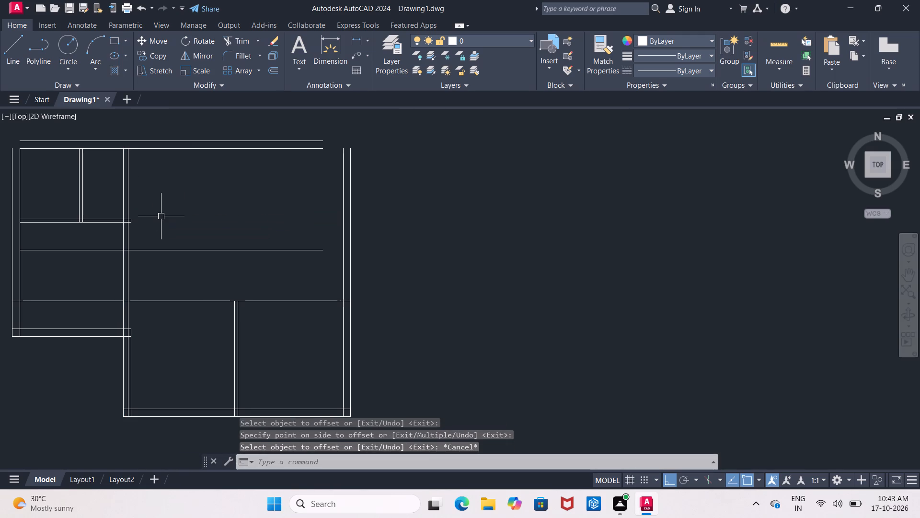
Trim both lines of the wall between the left and central bays, from the long cross line down to the lower-left room's bottom wall.
text(TR)
key(Return)
key(Return)
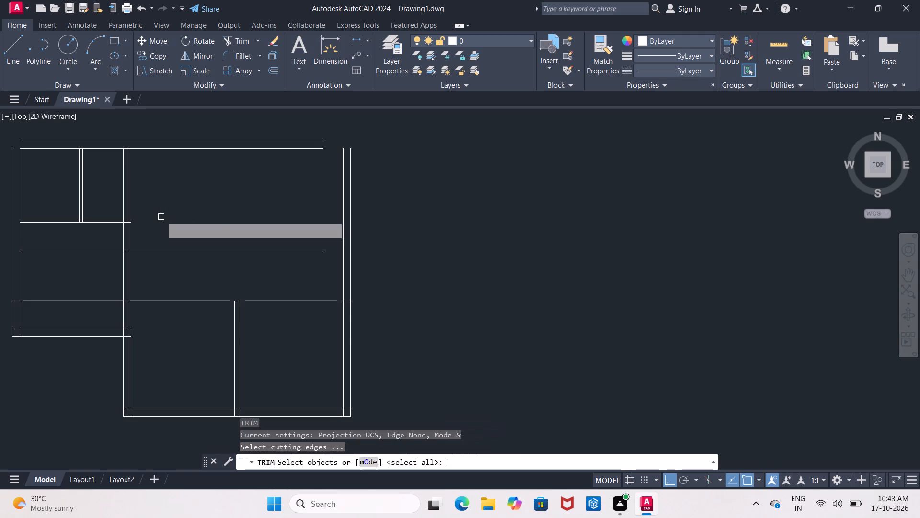
scroll(122, 233, up, 3)
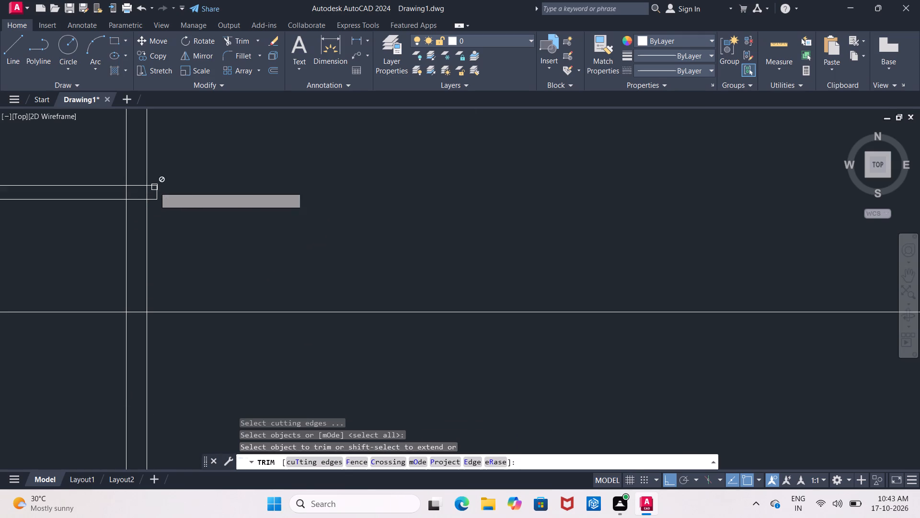
click(154, 187)
click(157, 196)
scroll(158, 200, down, 4)
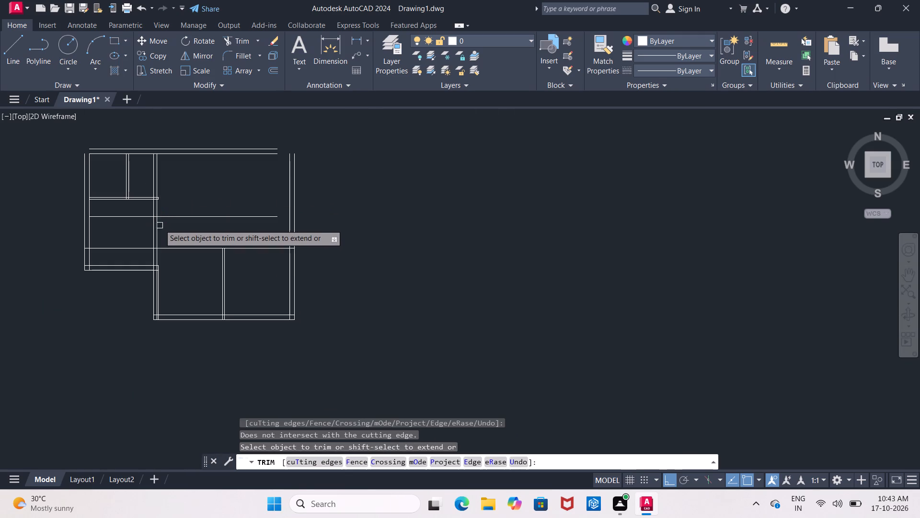
scroll(157, 219, up, 3)
scroll(169, 221, down, 3)
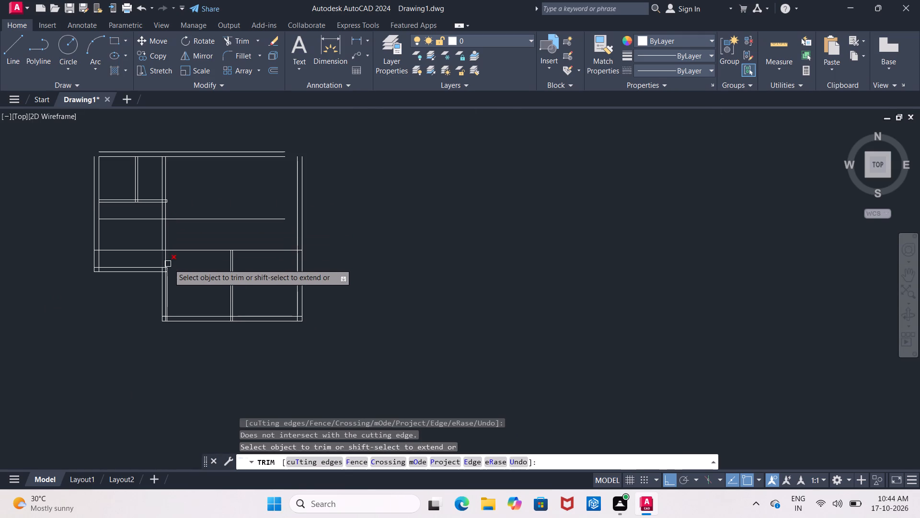
scroll(169, 264, up, 4)
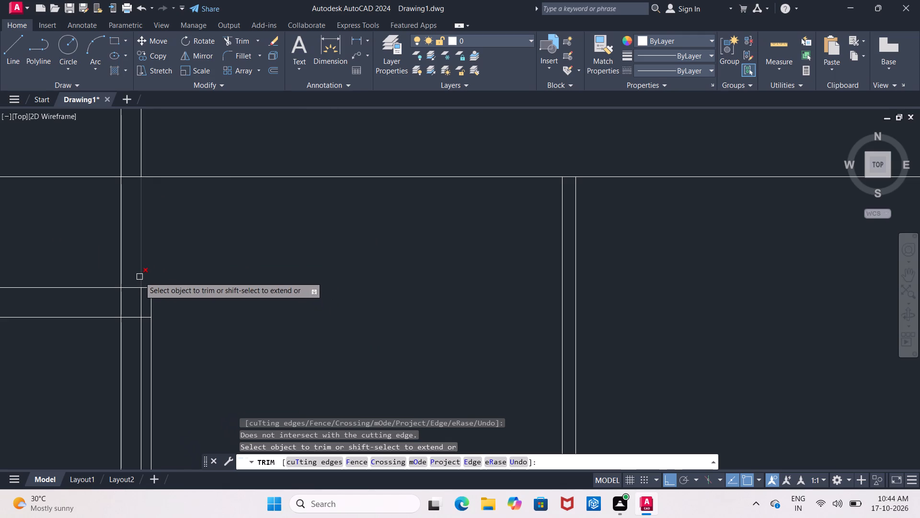
click(140, 277)
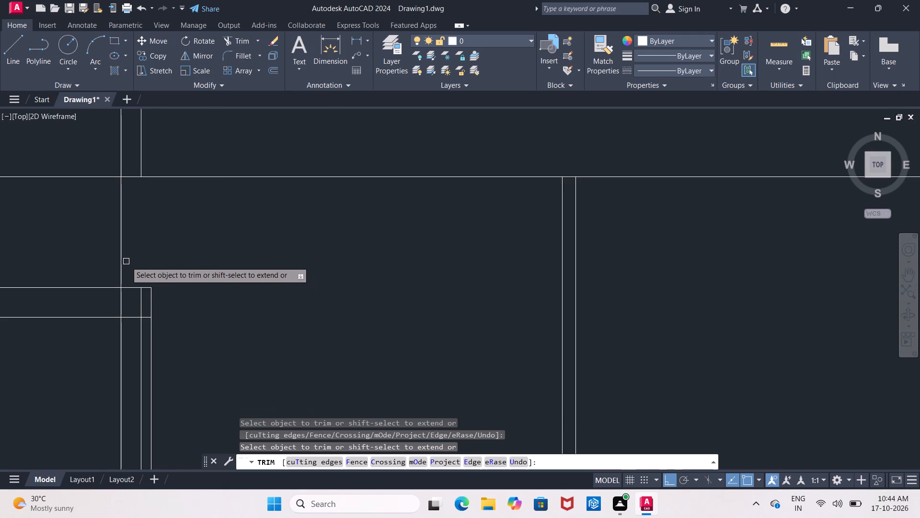
click(121, 259)
Remove the extra middle line inside the lower central room's left wall, including the short stubs at its two ends.
scroll(175, 247, down, 4)
scroll(172, 280, up, 4)
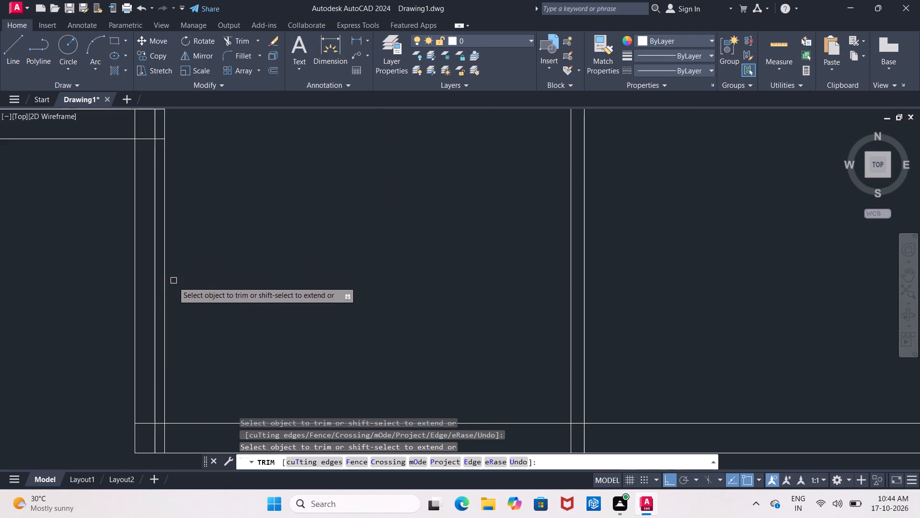
click(156, 302)
click(153, 432)
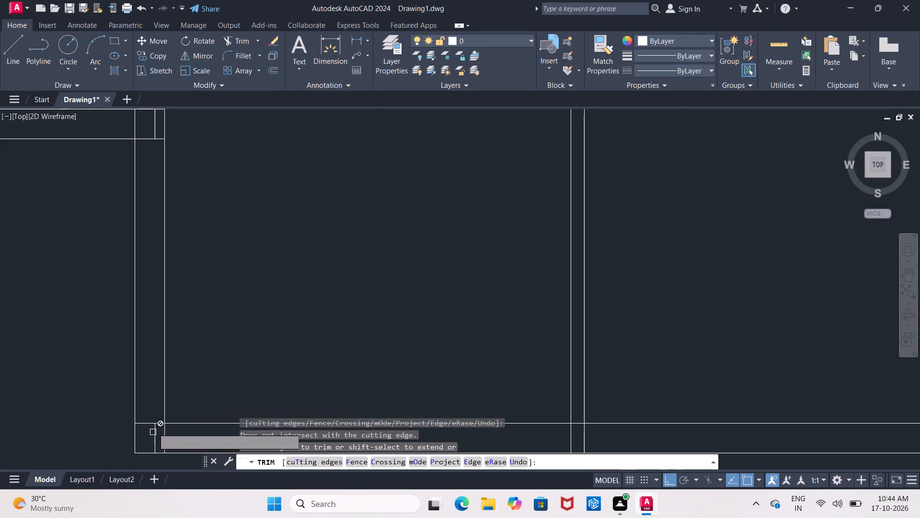
key(Escape)
click(154, 127)
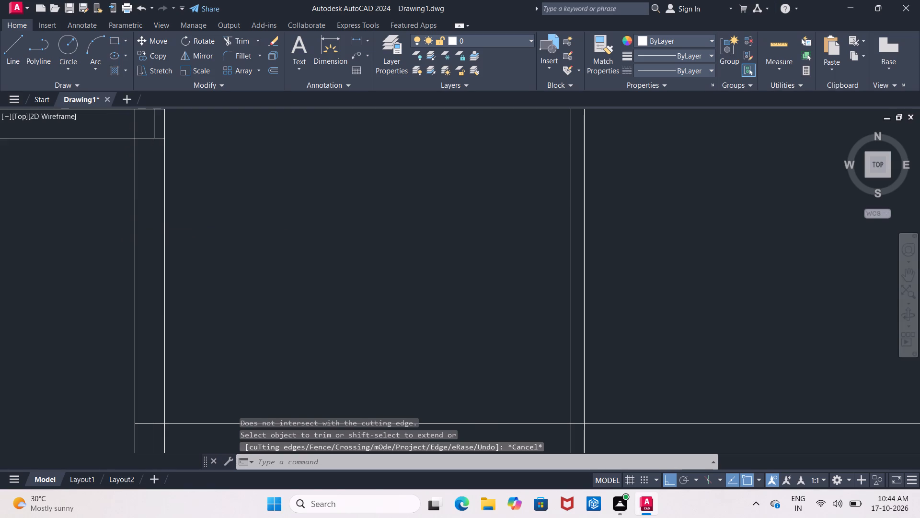
click(158, 435)
click(155, 438)
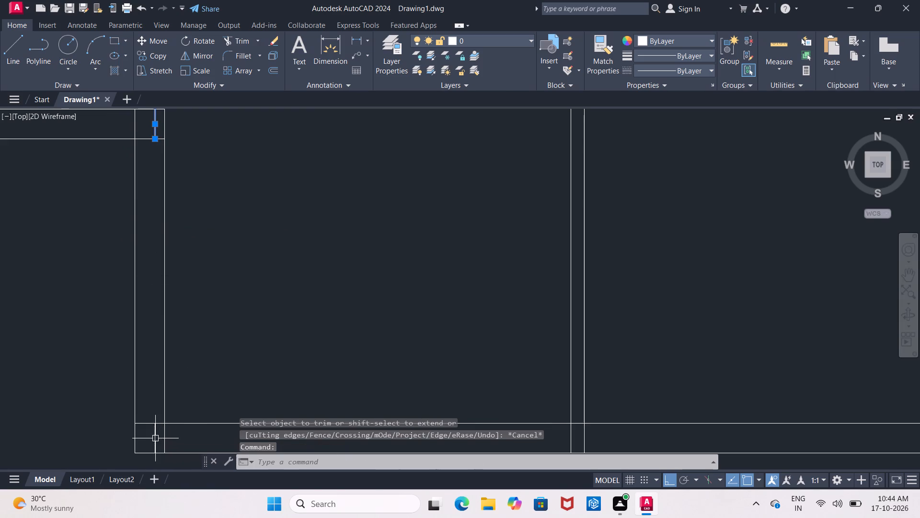
click(156, 437)
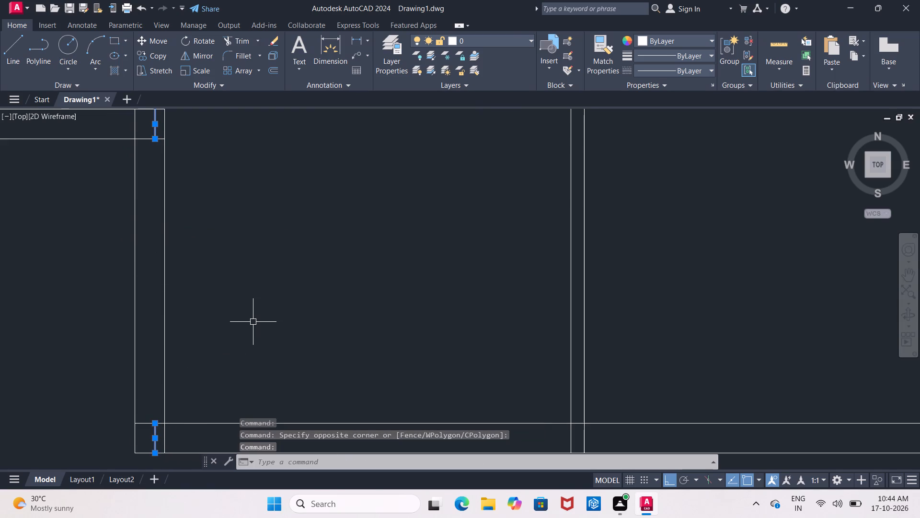
key(Delete)
Erase the short end line of the upper-left rooms' horizontal partition where it projects past the wall between the left and central bays.
scroll(253, 322, down, 3)
scroll(297, 266, down, 1)
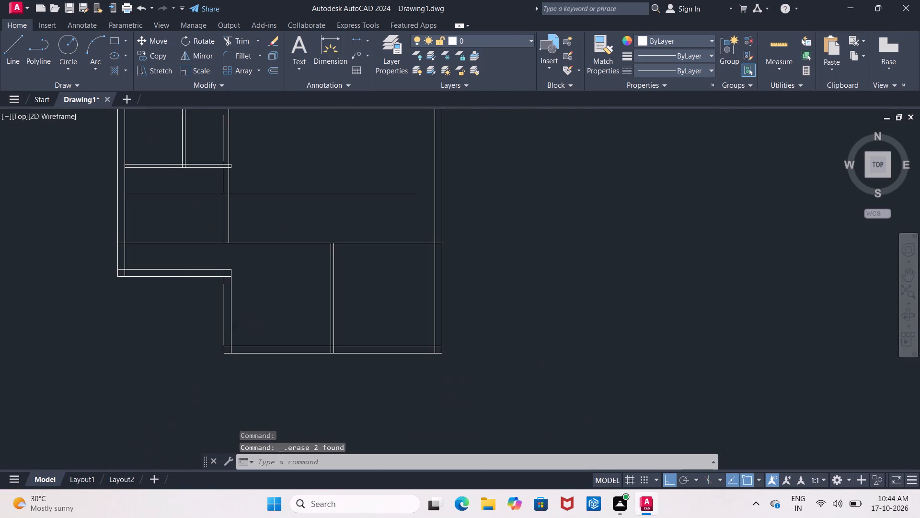
middle_drag(296, 197, 198, 242)
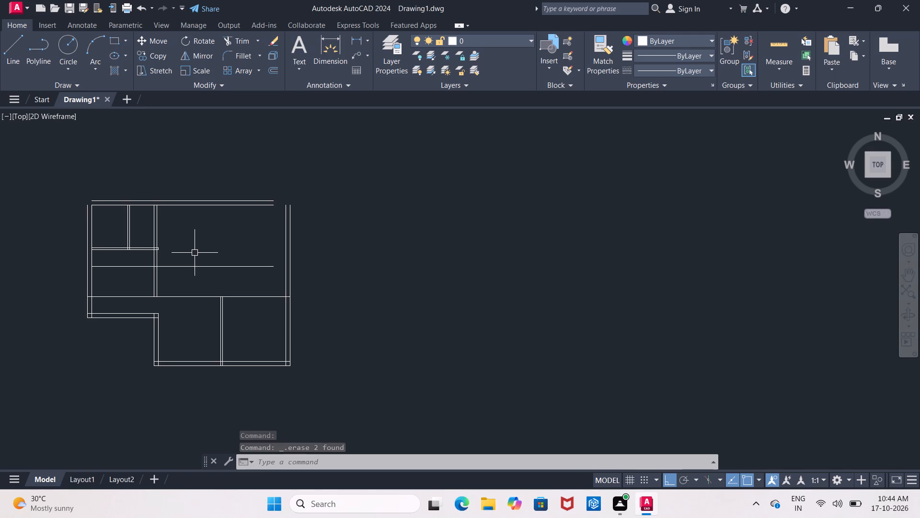
scroll(194, 252, up, 1)
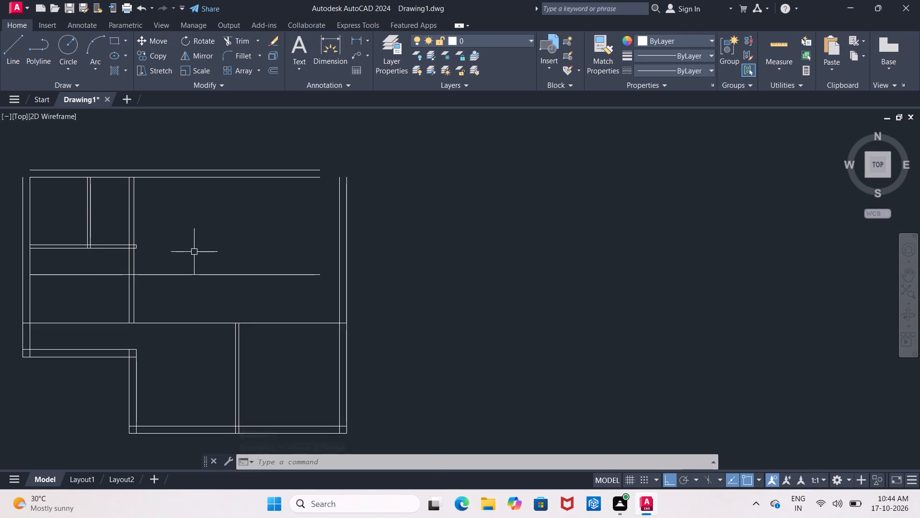
scroll(194, 252, up, 2)
scroll(85, 254, up, 1)
middle_drag(84, 252, 192, 222)
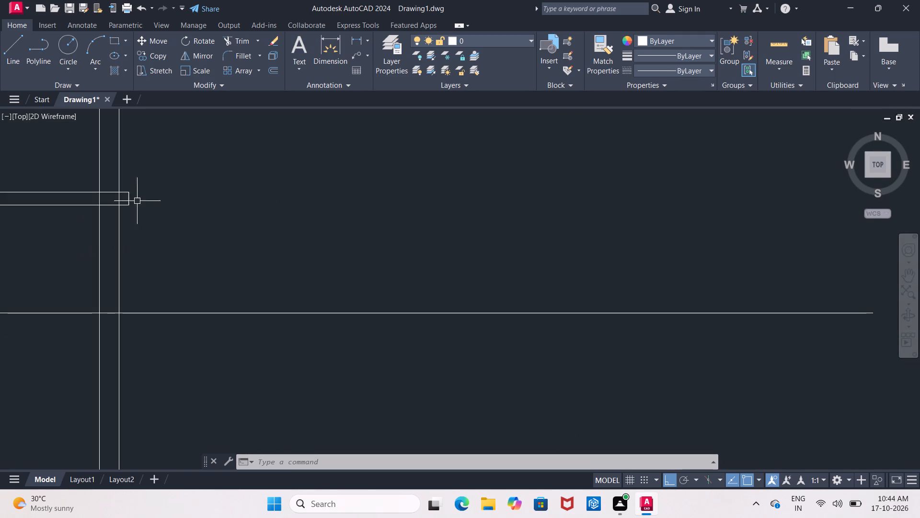
scroll(122, 188, up, 2)
click(135, 208)
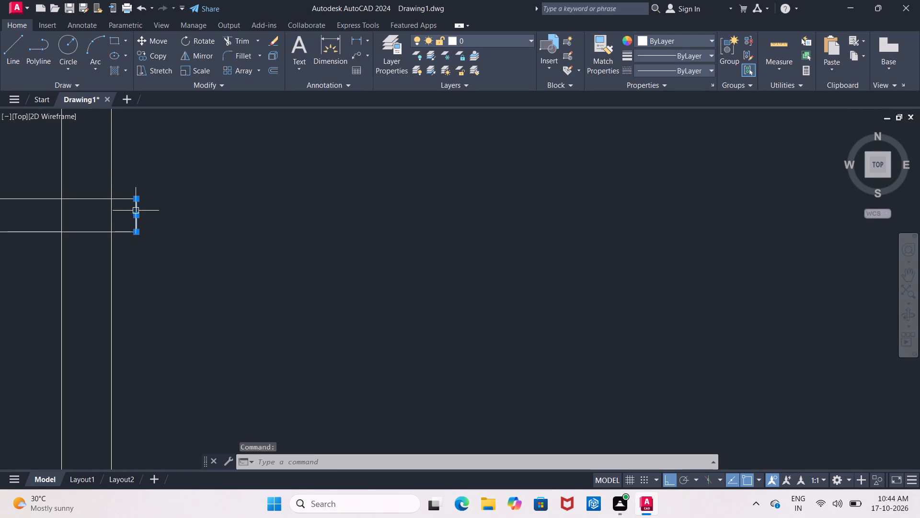
key(Delete)
Trim both projecting lines of the upper-left horizontal partition back to the right-hand line of the wall between the left and central bays.
text(TR)
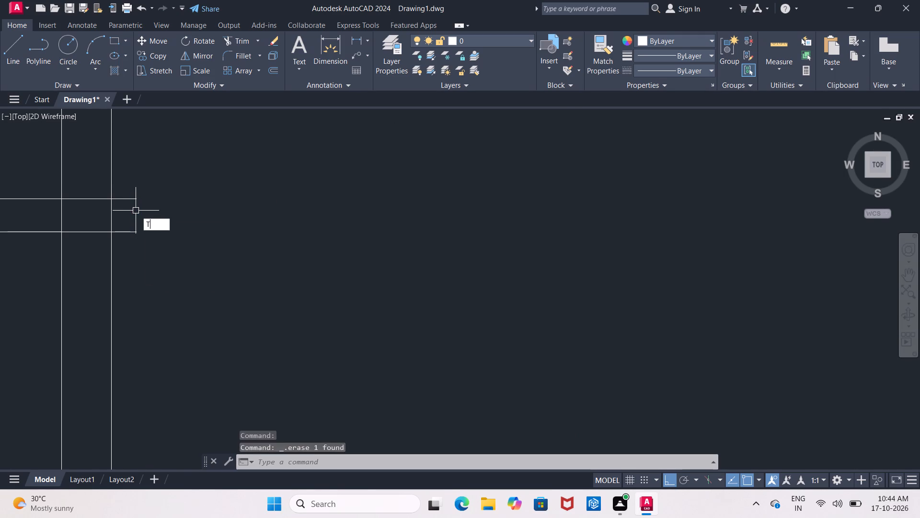
key(Return)
key(Return)
click(128, 201)
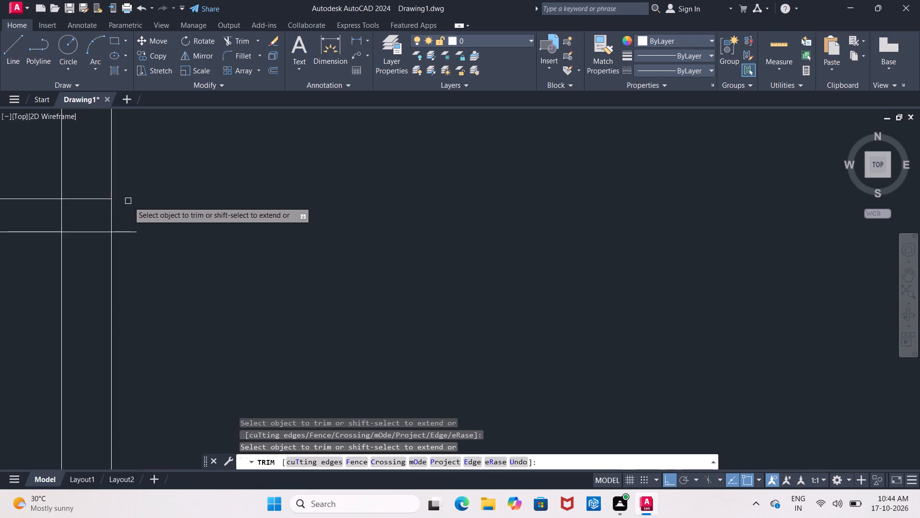
click(129, 233)
scroll(129, 233, down, 3)
key(Escape)
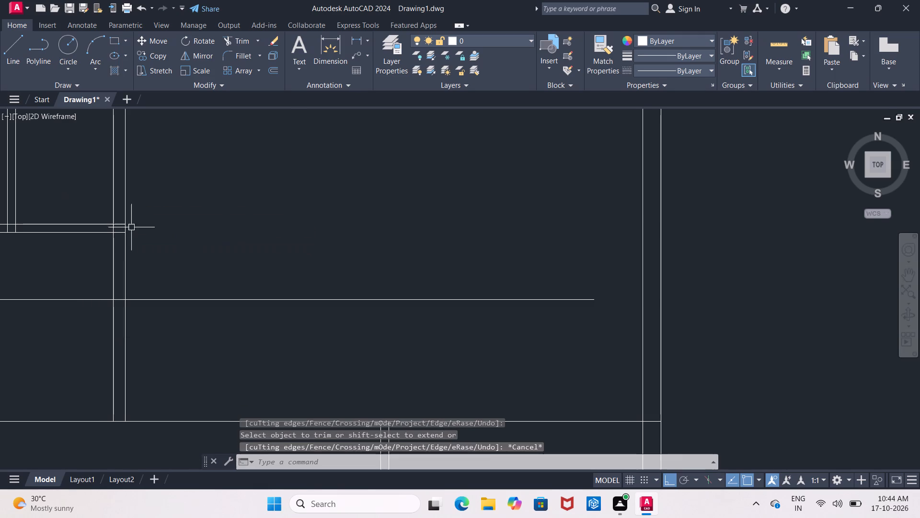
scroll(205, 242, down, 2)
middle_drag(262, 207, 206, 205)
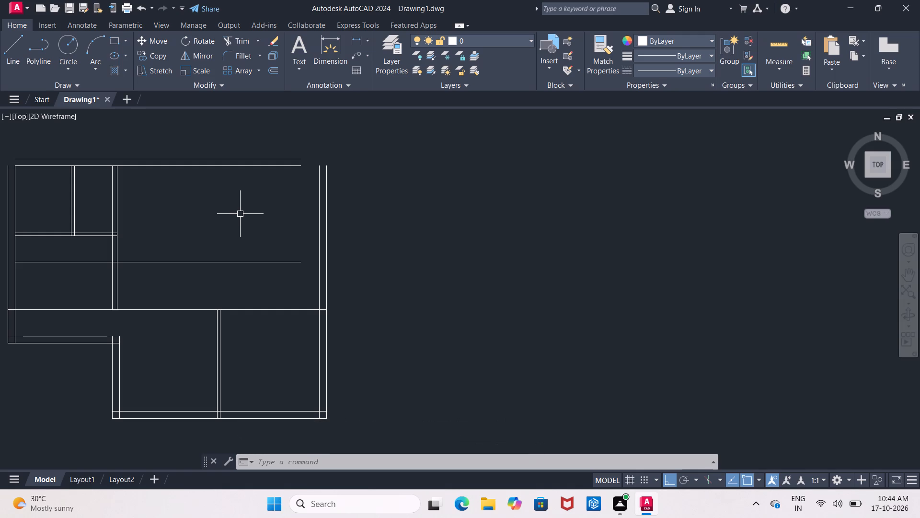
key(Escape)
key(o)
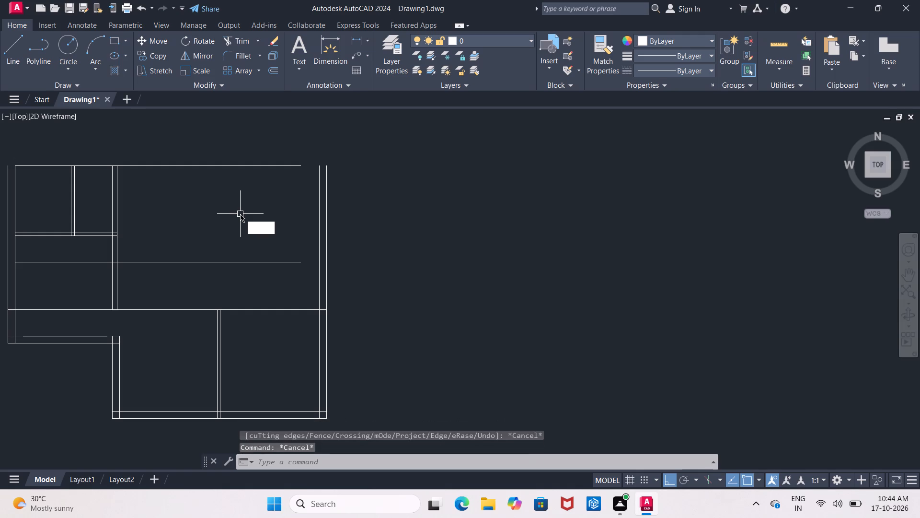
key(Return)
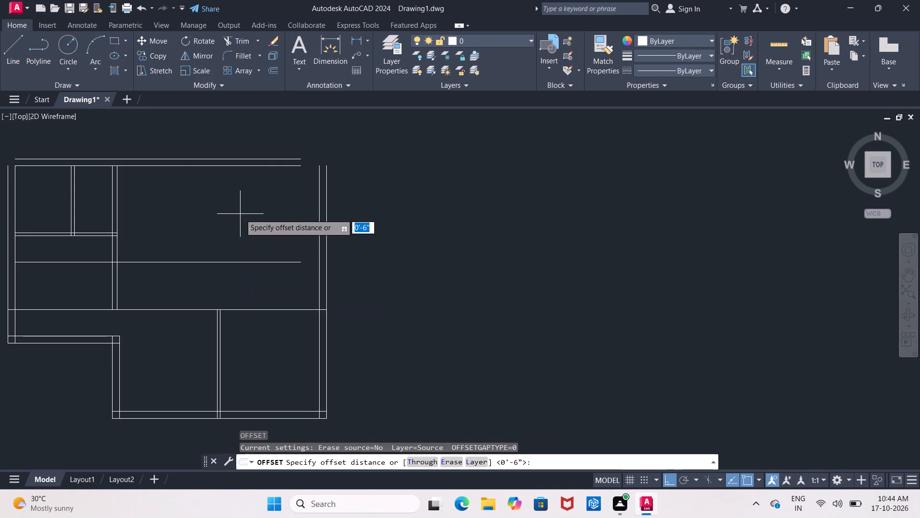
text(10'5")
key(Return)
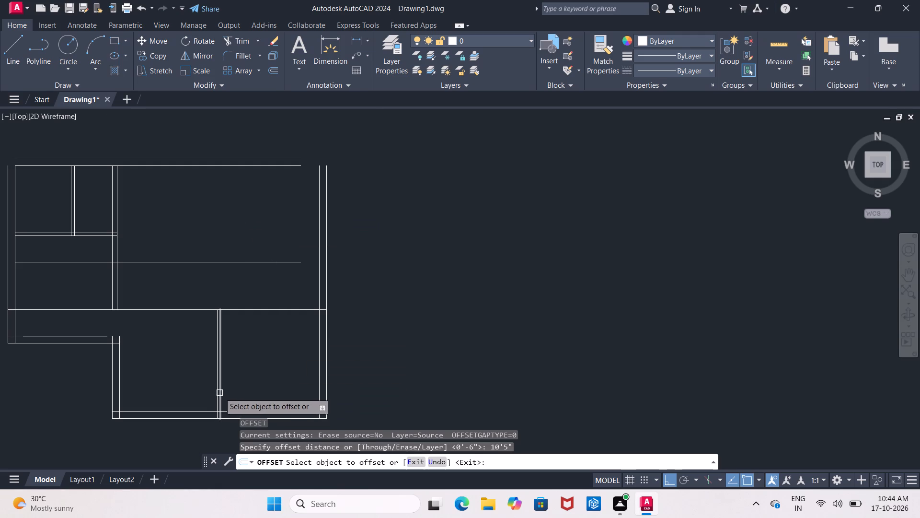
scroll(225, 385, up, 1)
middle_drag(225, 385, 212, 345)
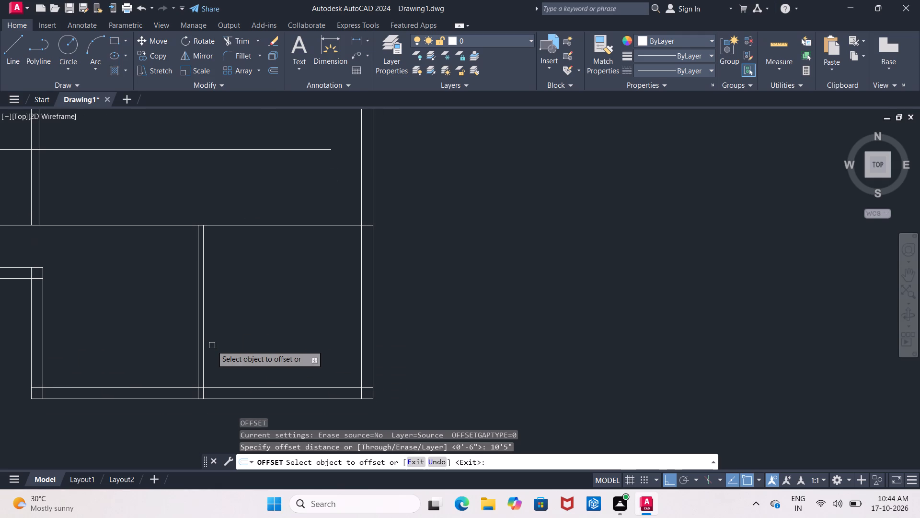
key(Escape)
Replace the right-hand line of the partition between the central and right bays with a 6" offset of its left-hand line.
click(202, 361)
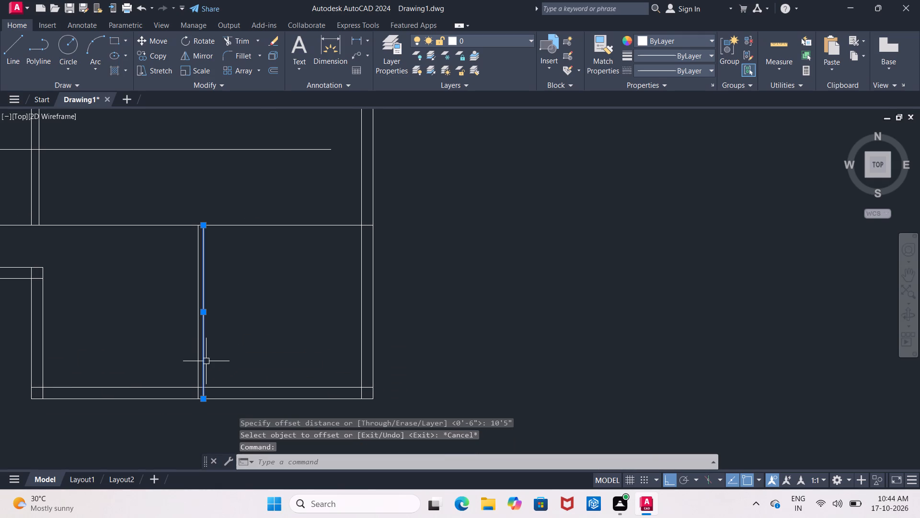
key(Delete)
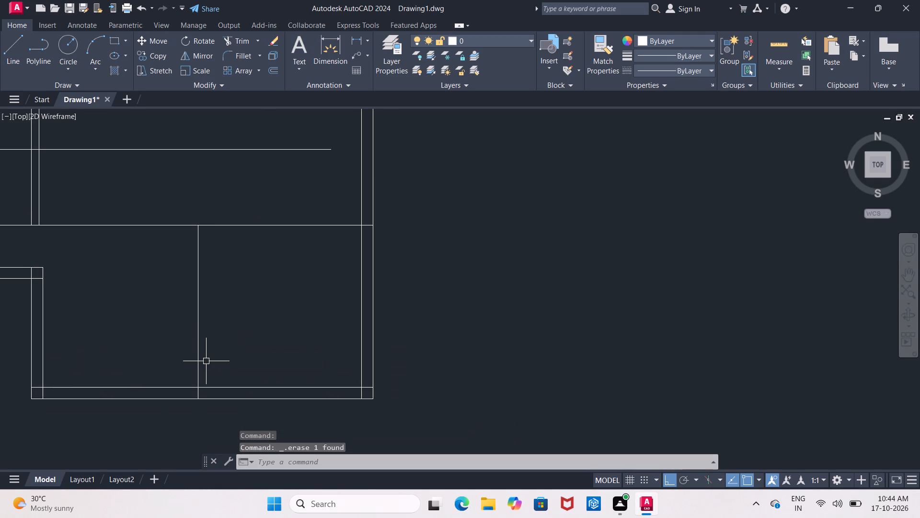
key(o)
key(Return)
text(6")
key(Return)
click(195, 351)
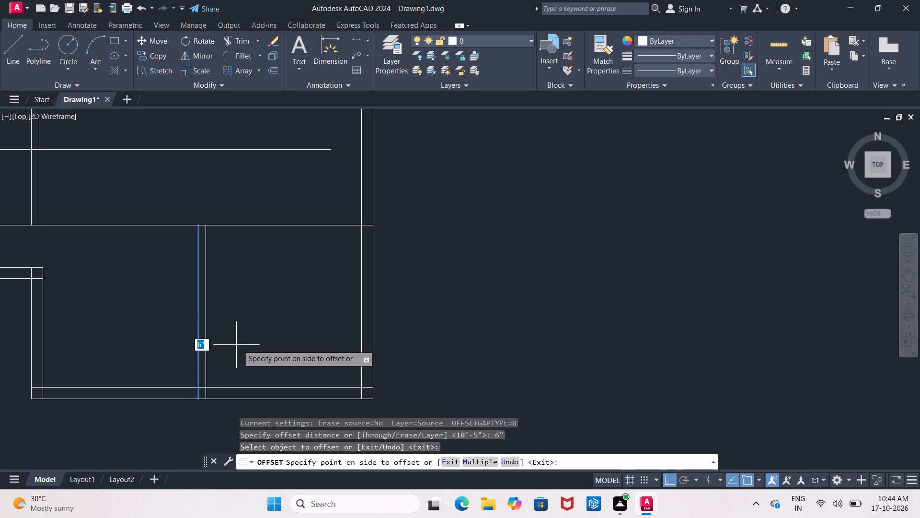
click(241, 345)
key(Return)
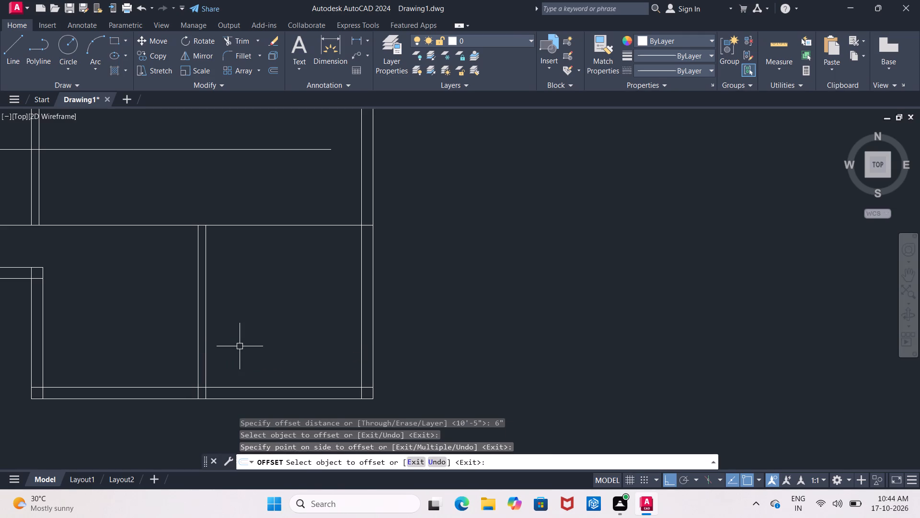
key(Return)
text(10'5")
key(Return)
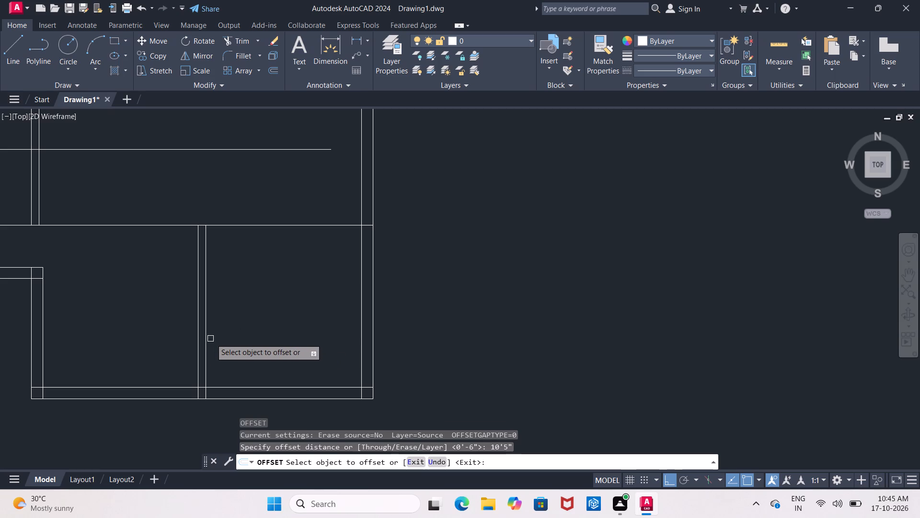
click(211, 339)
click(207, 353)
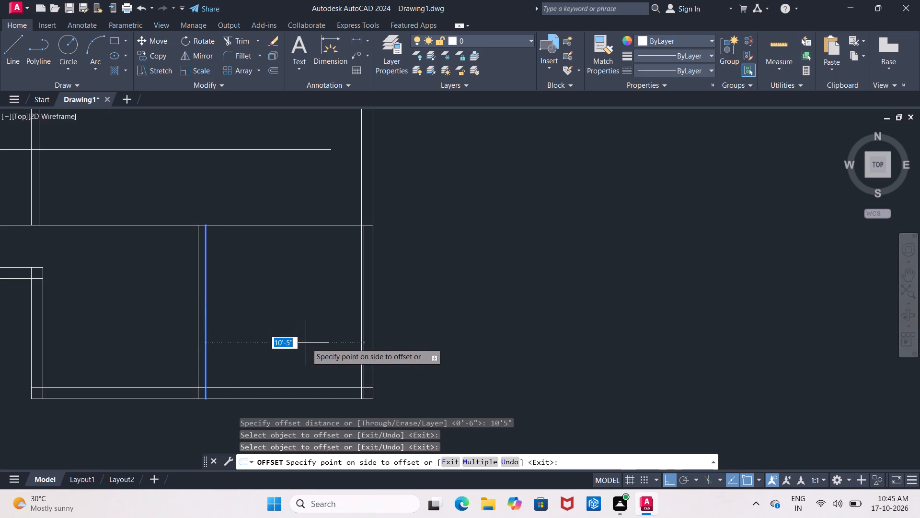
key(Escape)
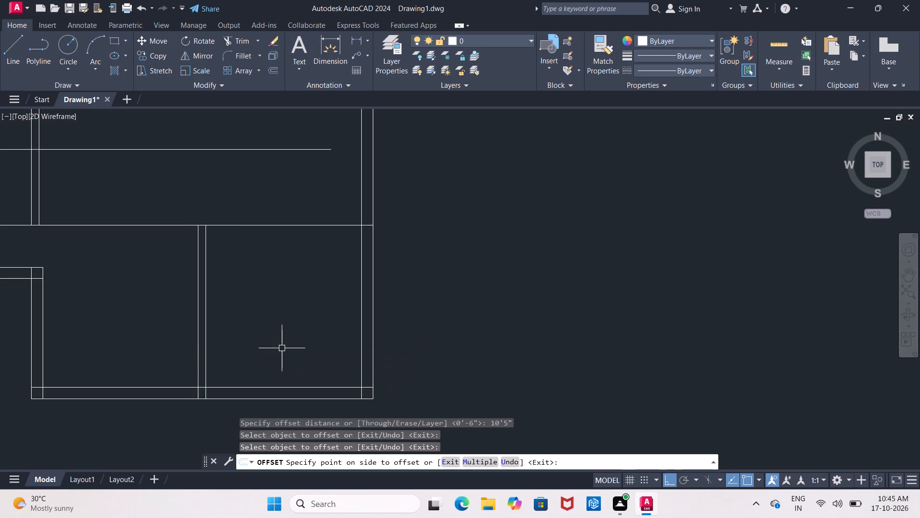
Erase the inner line of the plan's right wall.
click(363, 344)
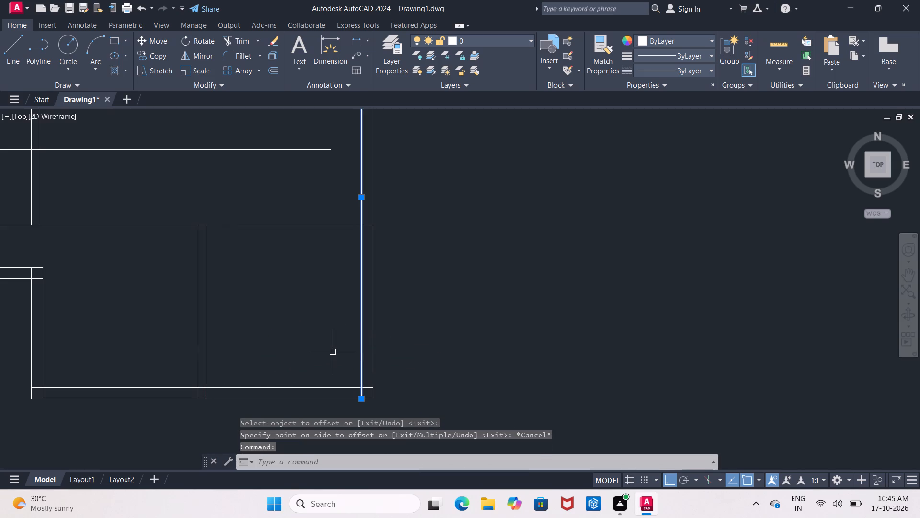
key(Delete)
Offset the right-hand line of the partition between the central and right bays 10'5" to the right.
key(o)
key(Return)
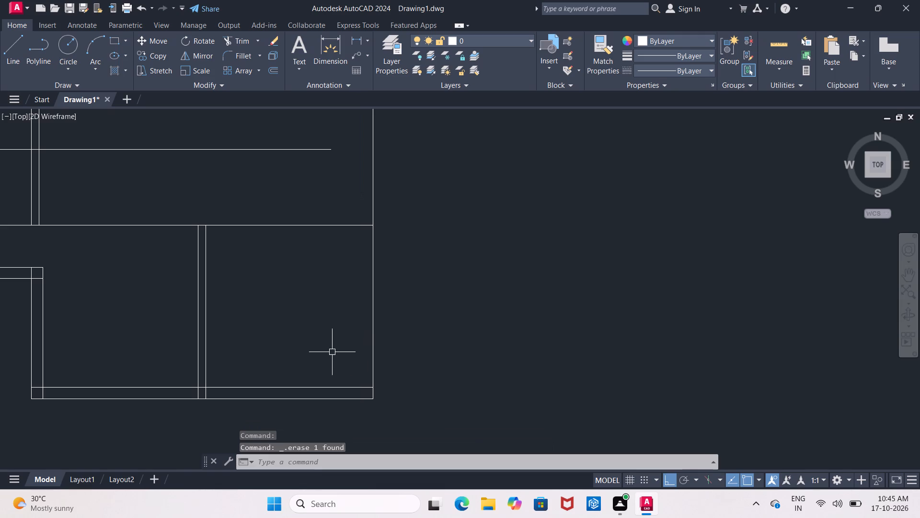
text(10'5)
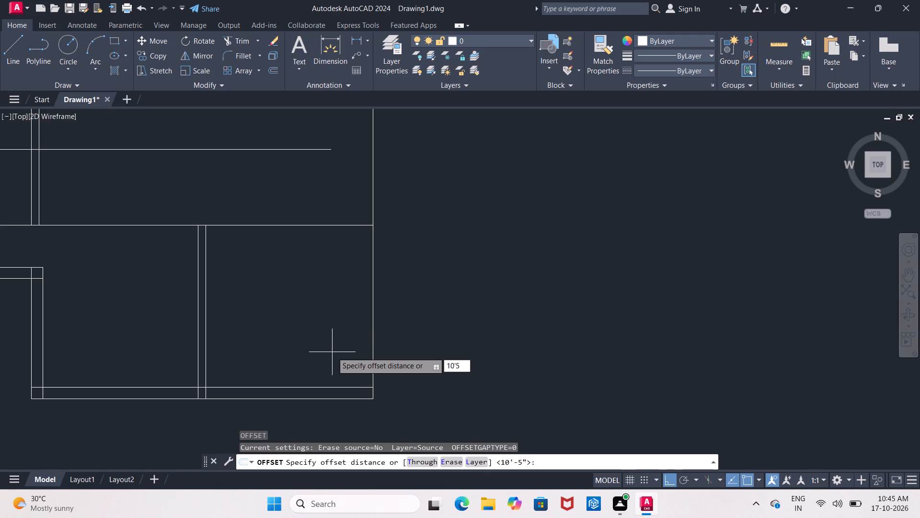
key(shift+quotedbl)
key(Return)
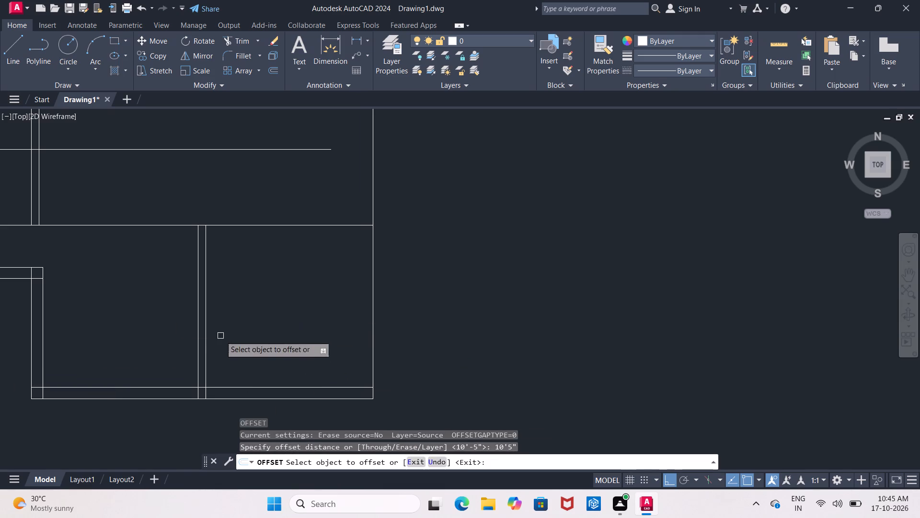
click(207, 348)
click(320, 338)
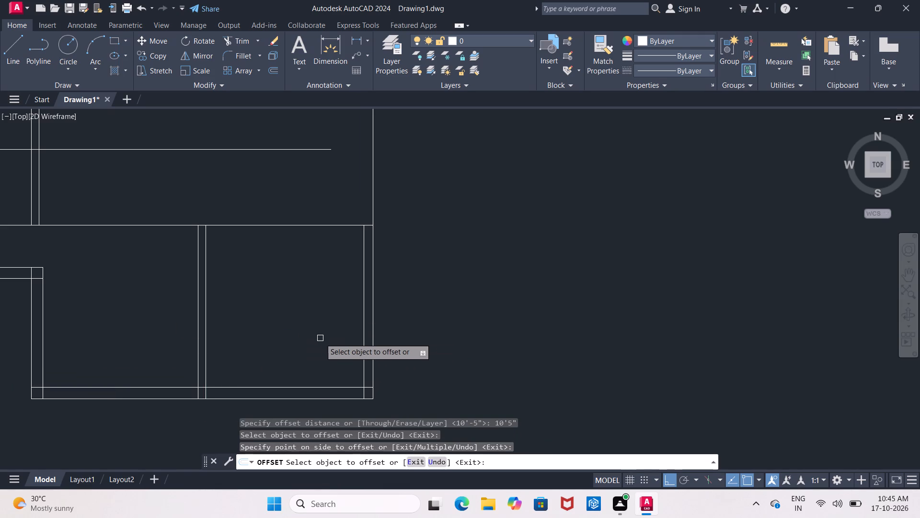
key(Return)
Offset the new inner line of the right bay's right wall 9" outward.
key(Return)
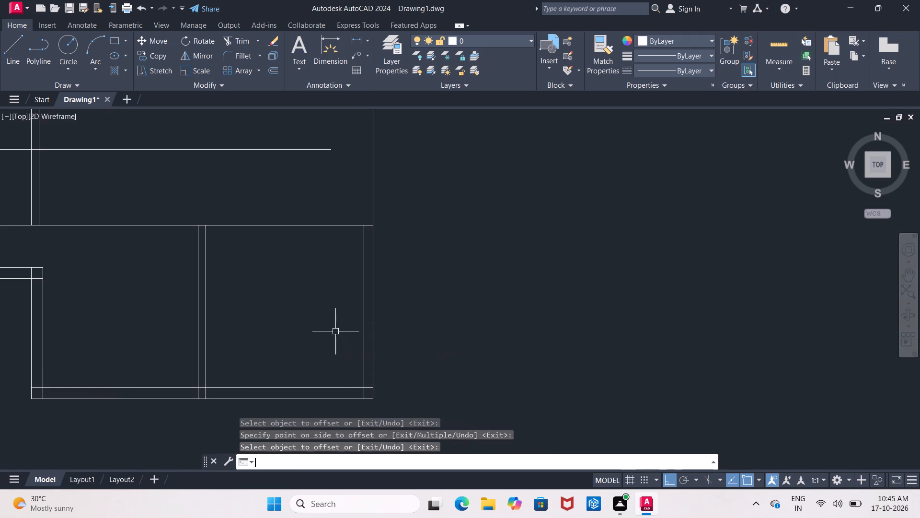
key(9)
key(shift+quotedbl)
key(Return)
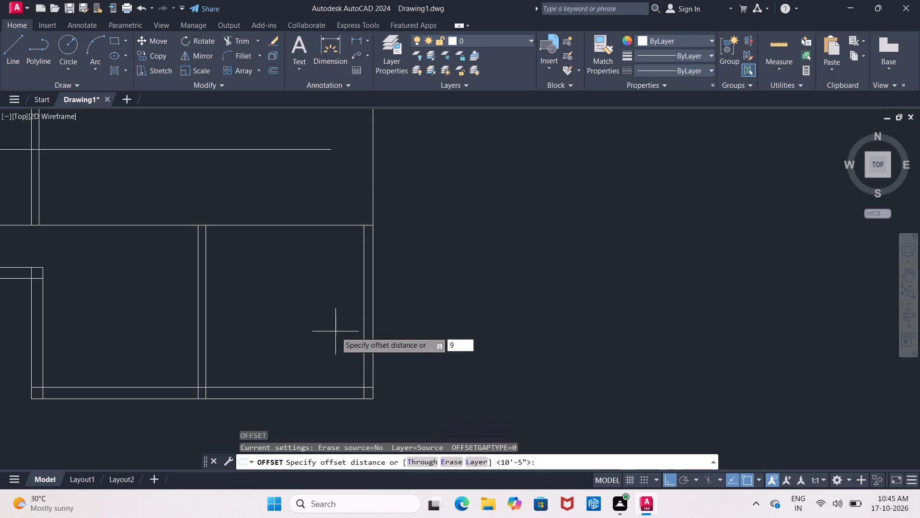
click(364, 329)
click(412, 319)
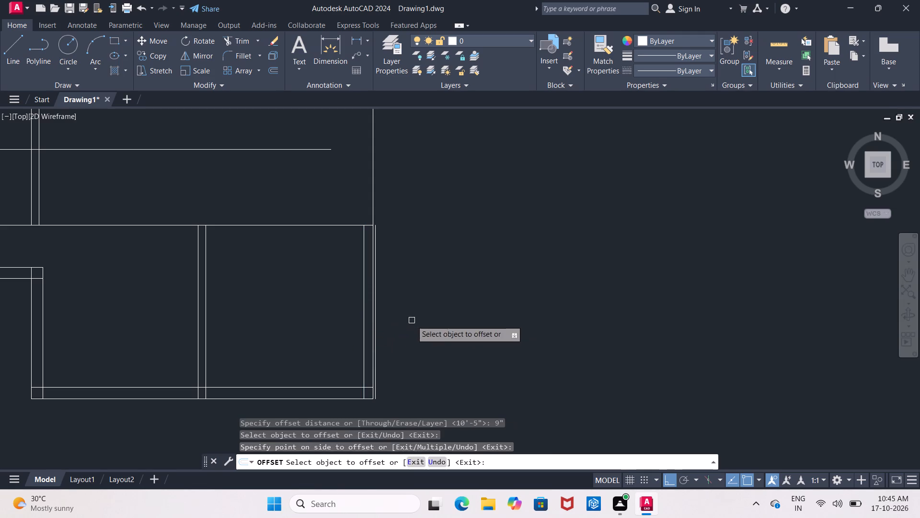
key(Escape)
Erase the old outer line of the right wall, between the new inner and outer lines.
scroll(377, 350, up, 2)
click(360, 357)
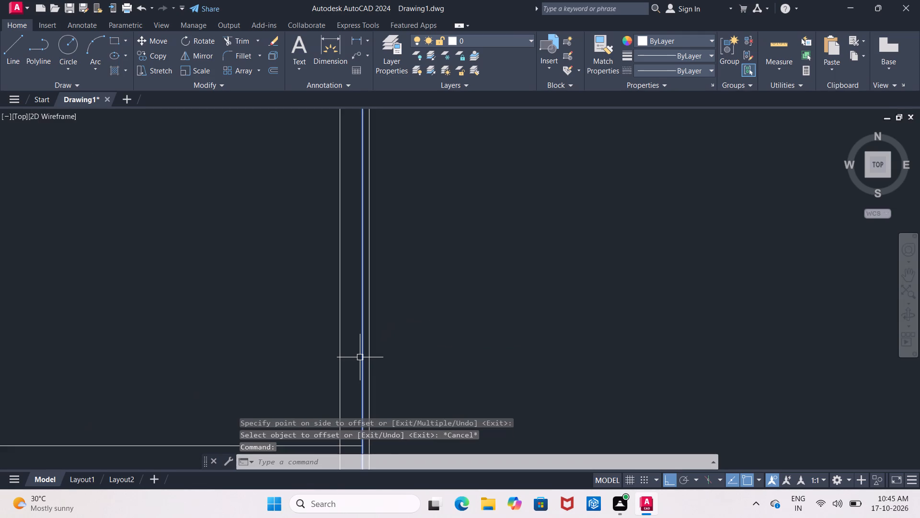
key(Delete)
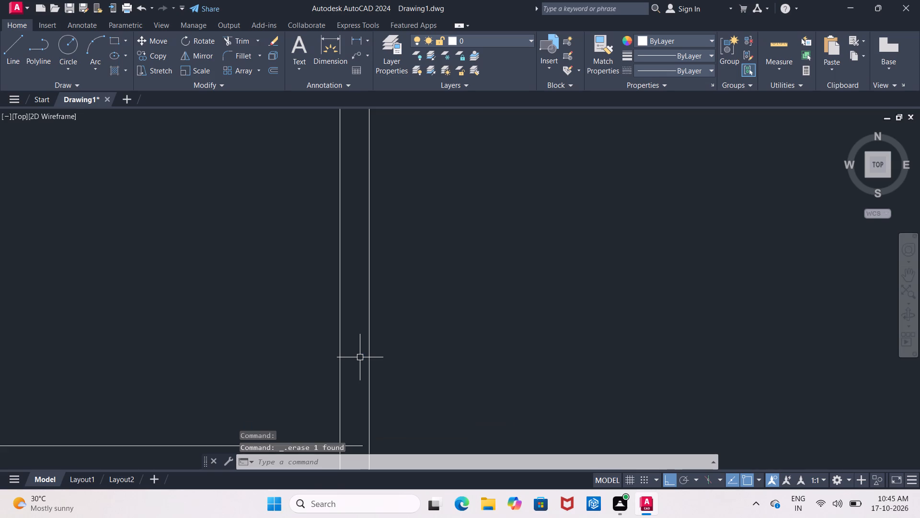
key(Escape)
Extend both bottom wall lines and the lower right room's top line to the new outer line of the right wall.
text(EX)
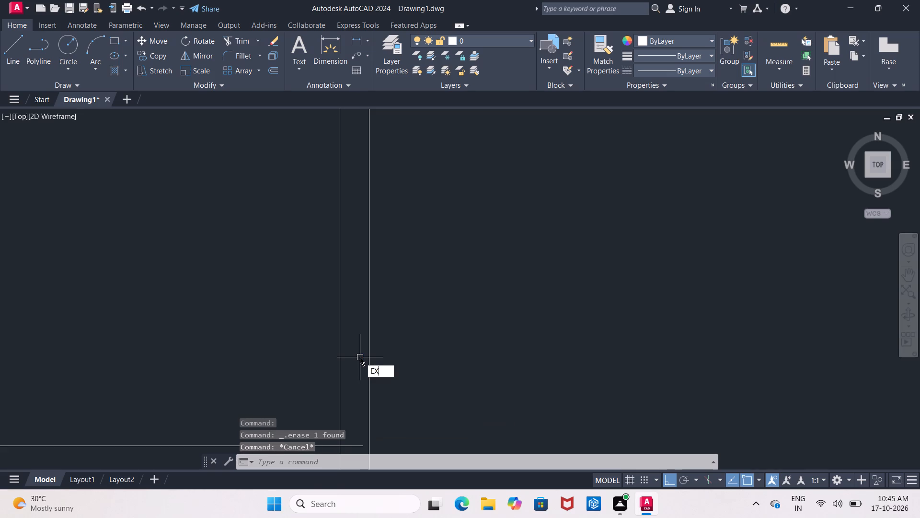
key(Return)
key(Return)
scroll(360, 357, down, 1)
middle_drag(354, 345, 320, 240)
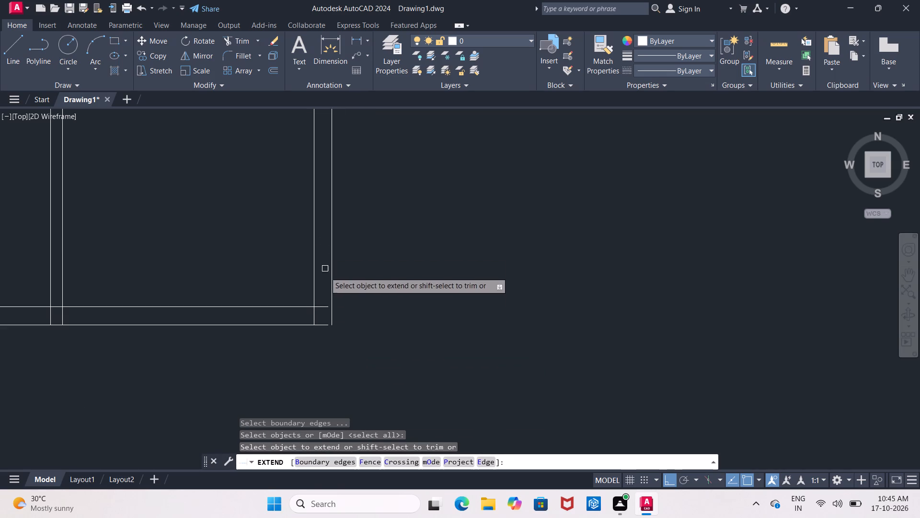
scroll(322, 305, up, 1)
click(319, 310)
click(318, 334)
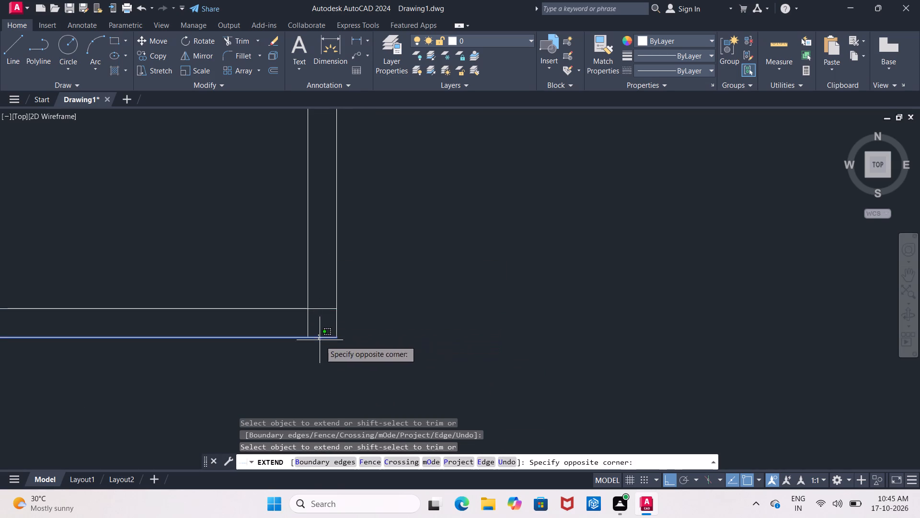
click(320, 341)
scroll(327, 319, down, 4)
scroll(317, 256, up, 3)
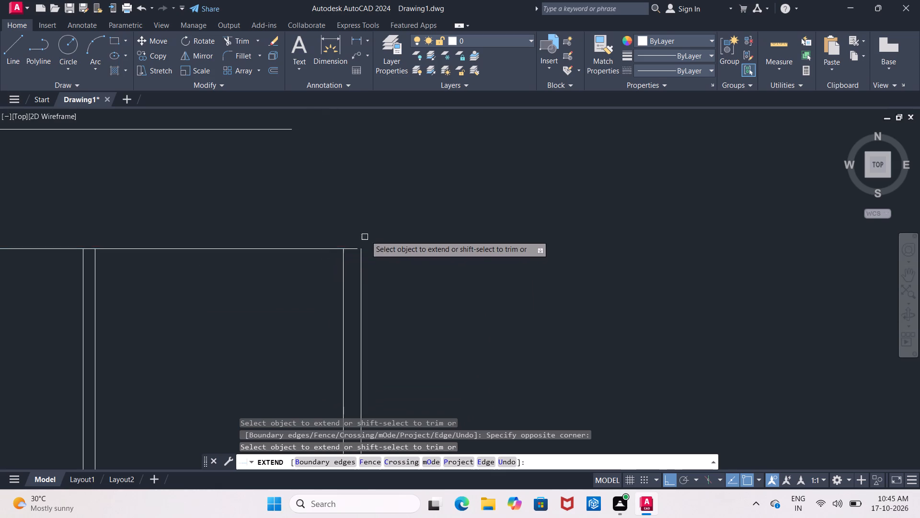
click(352, 249)
key(Escape)
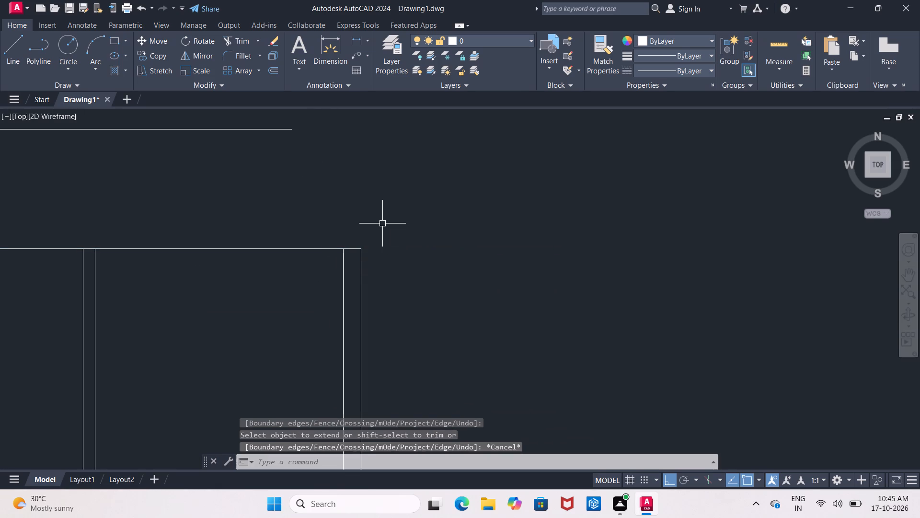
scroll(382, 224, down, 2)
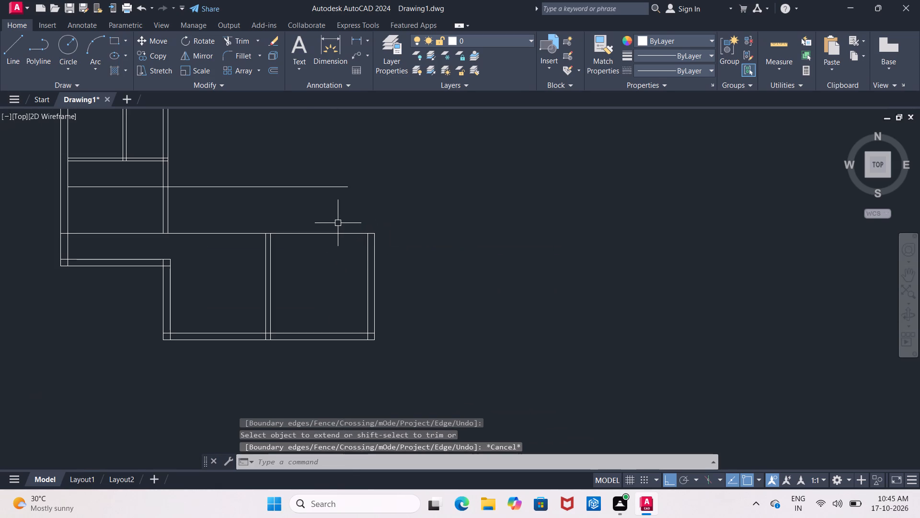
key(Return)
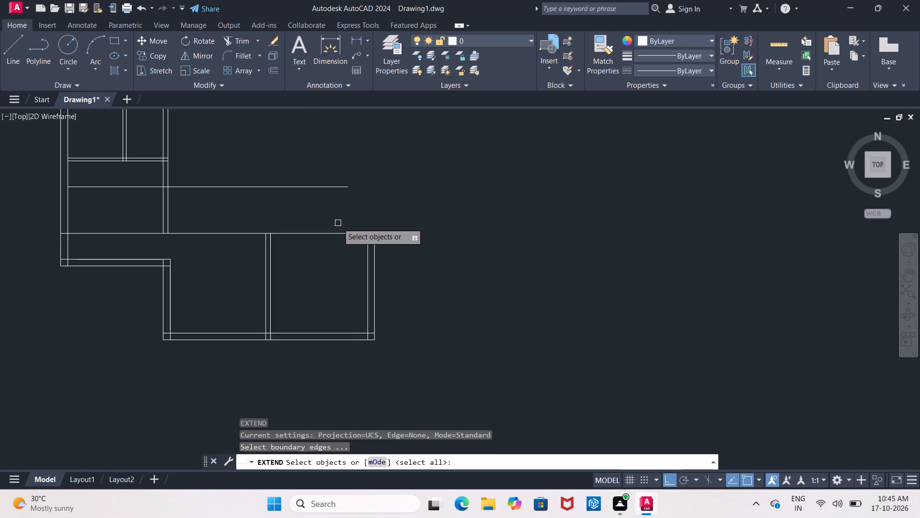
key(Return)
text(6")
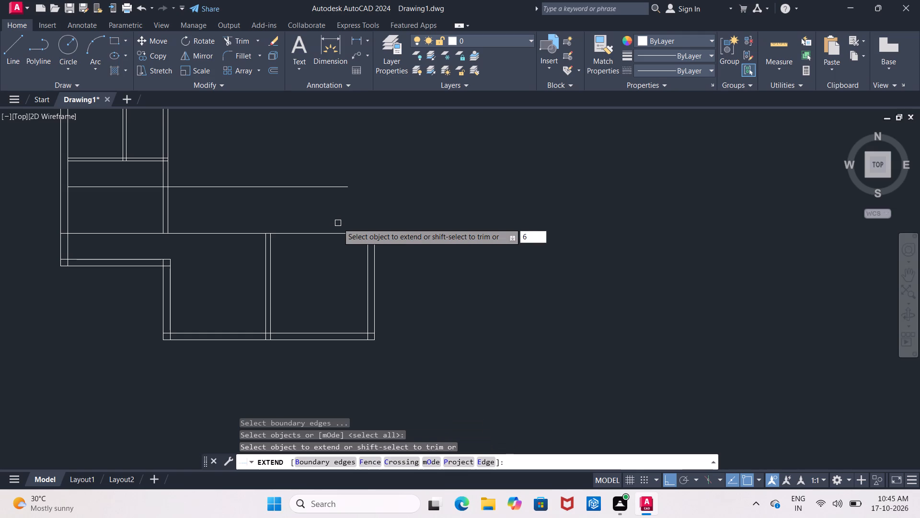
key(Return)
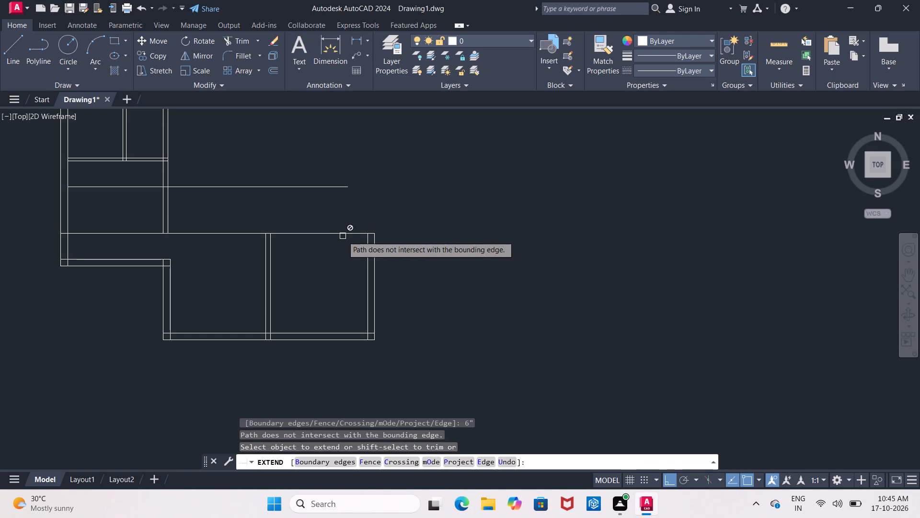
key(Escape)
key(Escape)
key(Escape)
Offset the horizontal line along the top of the lower right room 6" upward.
key(o)
key(Return)
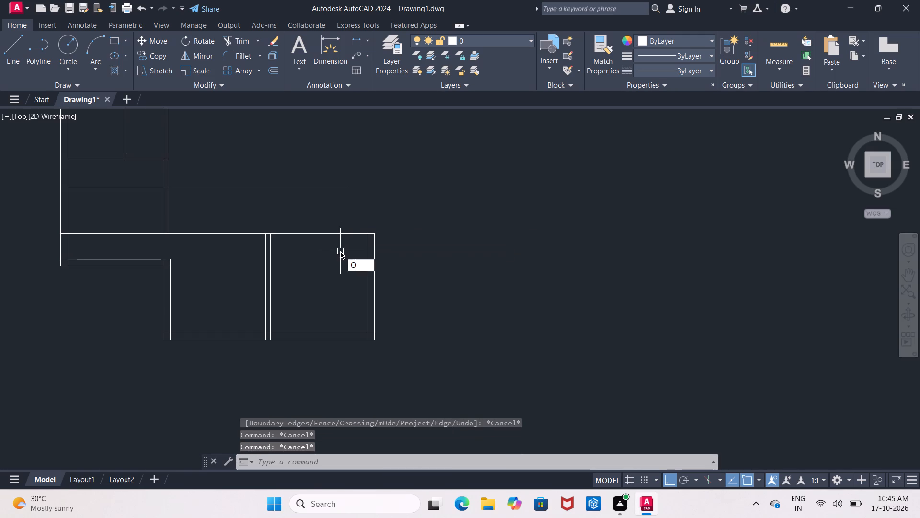
text(6")
key(Return)
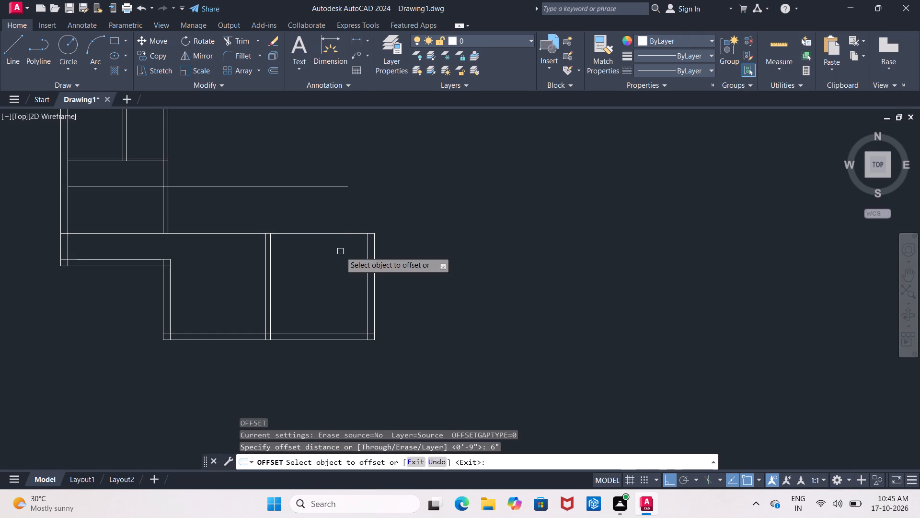
click(327, 235)
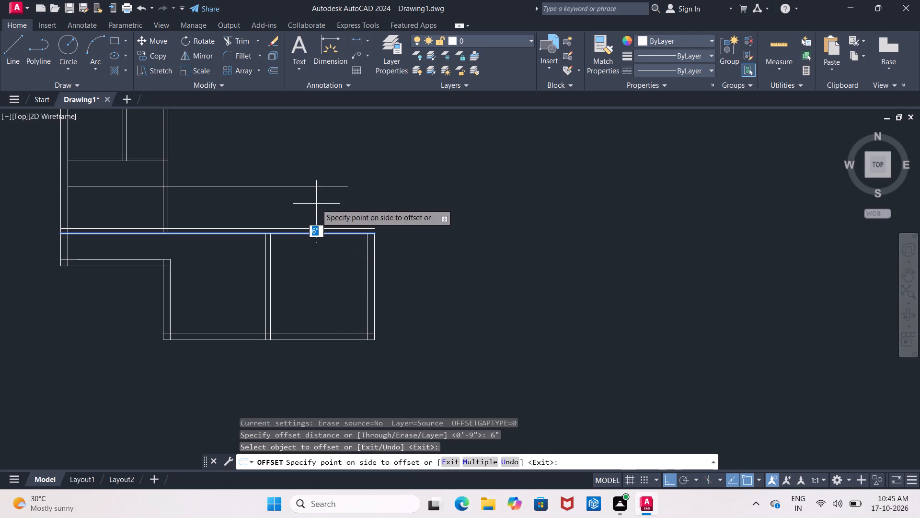
click(316, 203)
key(Escape)
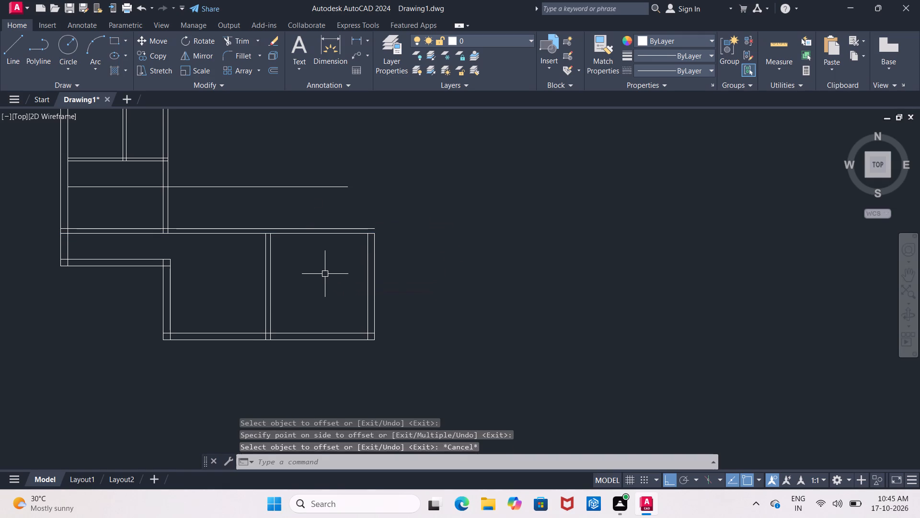
Extend both lines of the central-right partition and both lines of the right wall up to the new 6" offset line.
text(EX)
key(Return)
key(Return)
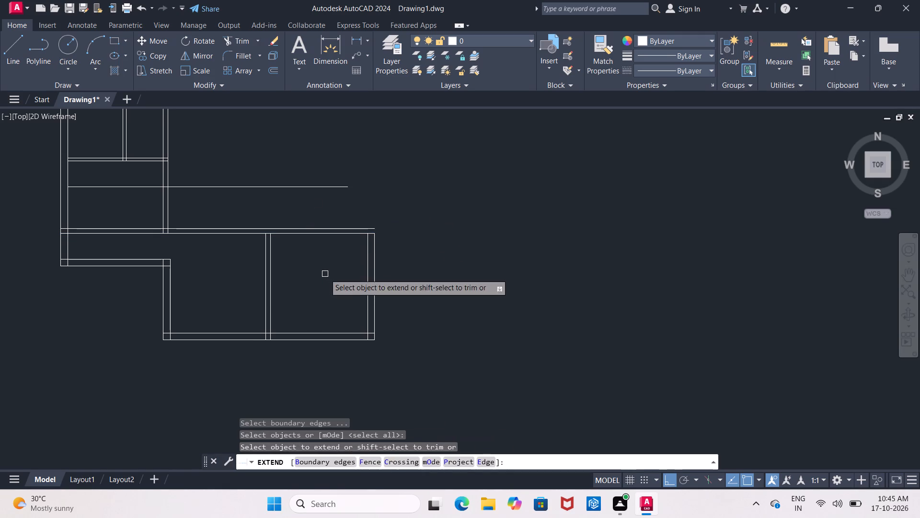
scroll(239, 233, up, 2)
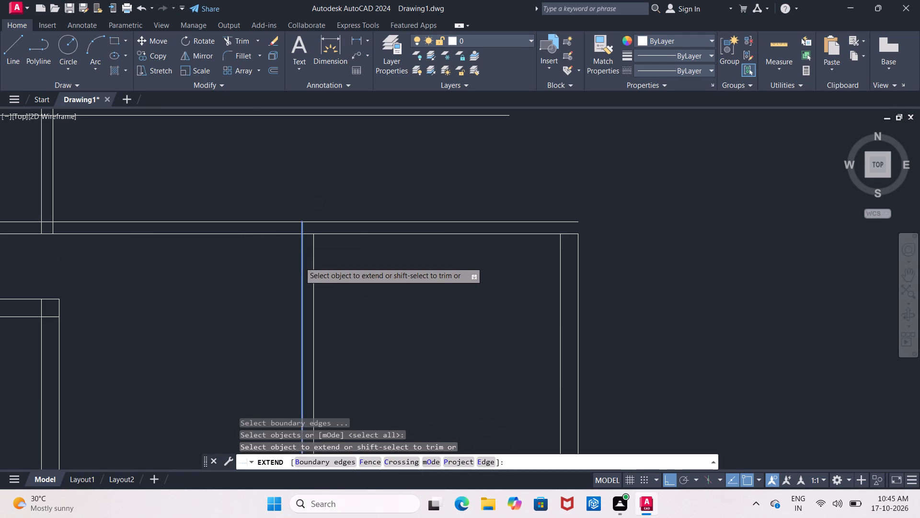
click(299, 262)
click(312, 261)
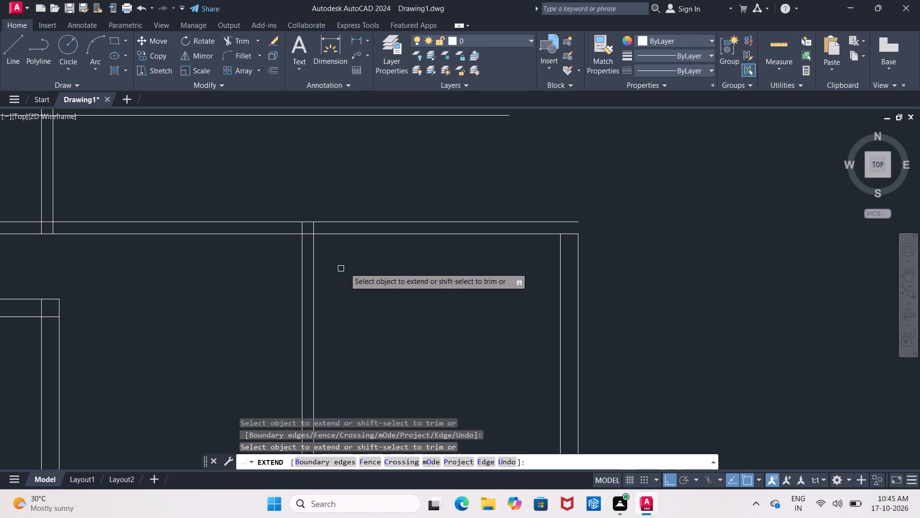
click(576, 272)
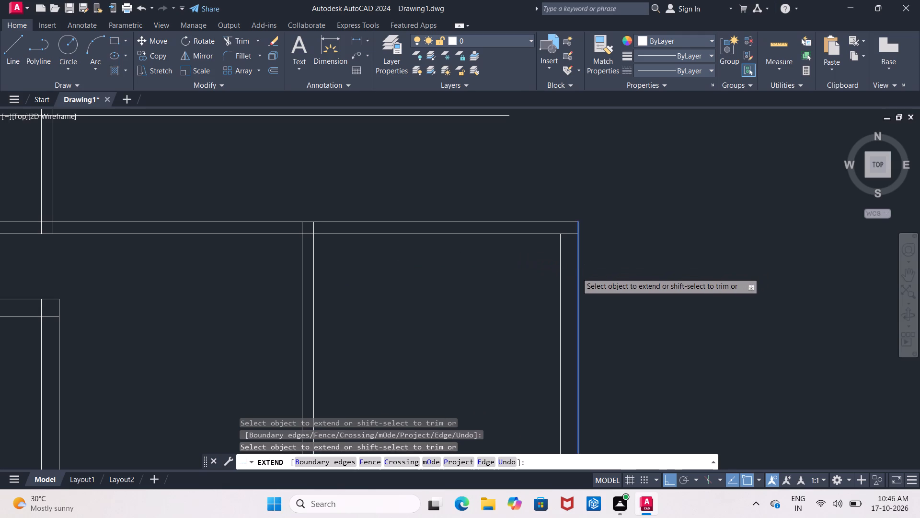
click(559, 280)
key(Escape)
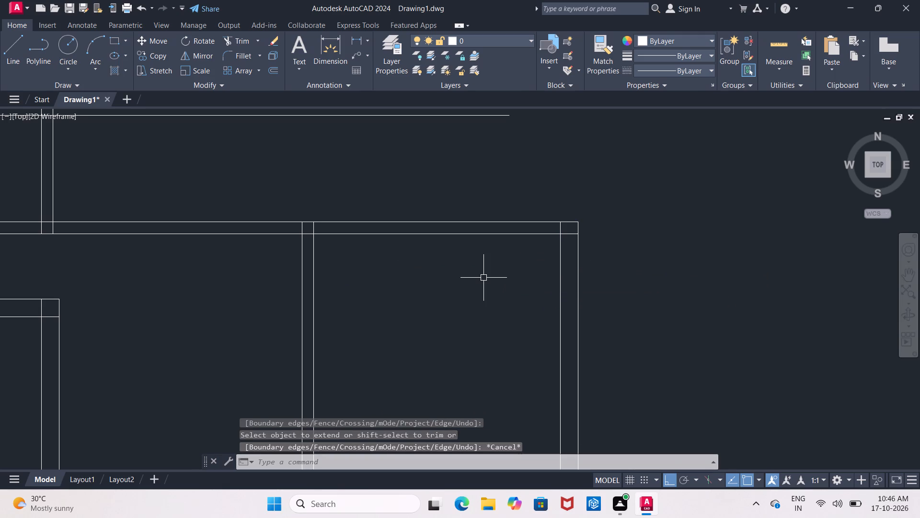
Trim both horizontal wall lines across the central bay, between the left-central wall and the partition to the right bay.
text(TR)
key(Return)
key(Return)
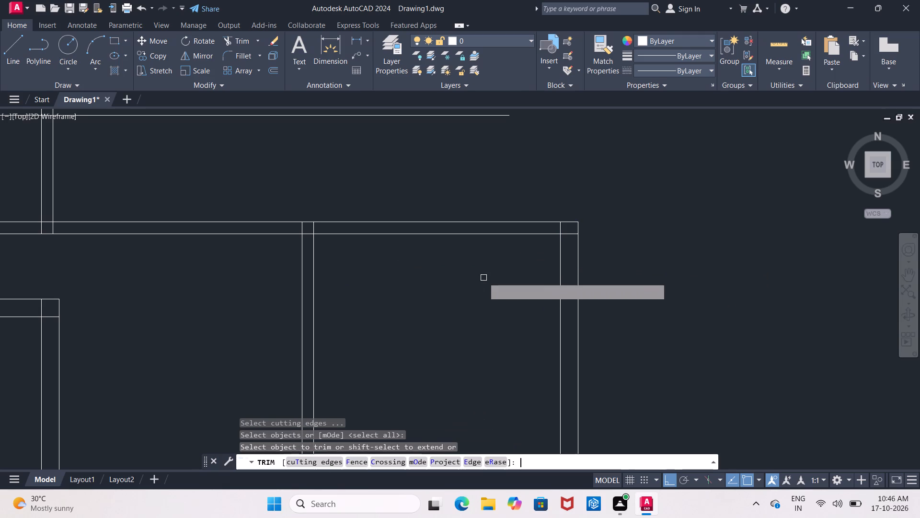
scroll(480, 280, down, 3)
scroll(405, 253, up, 2)
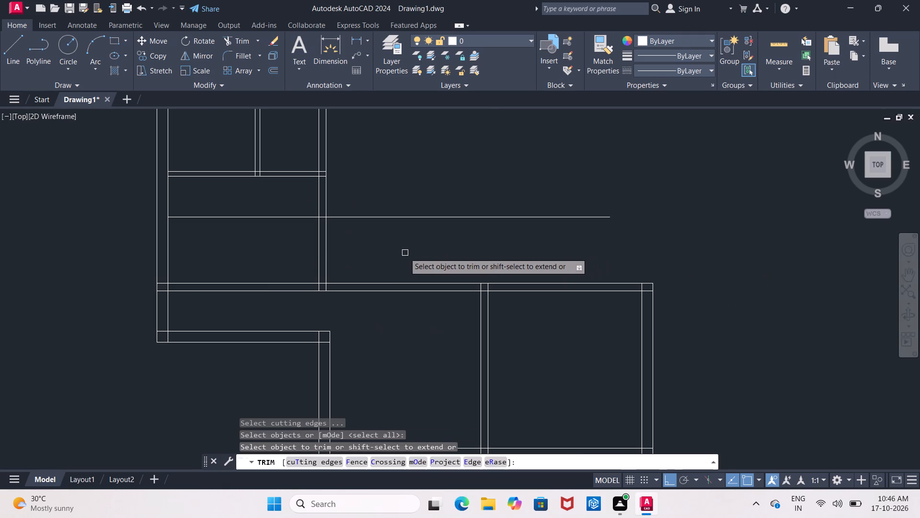
drag(366, 260, 392, 323)
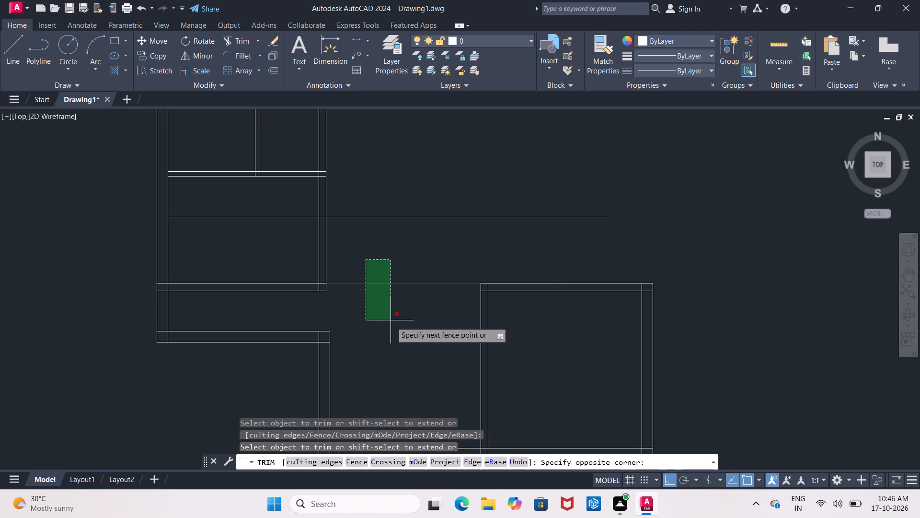
drag(392, 323, 393, 327)
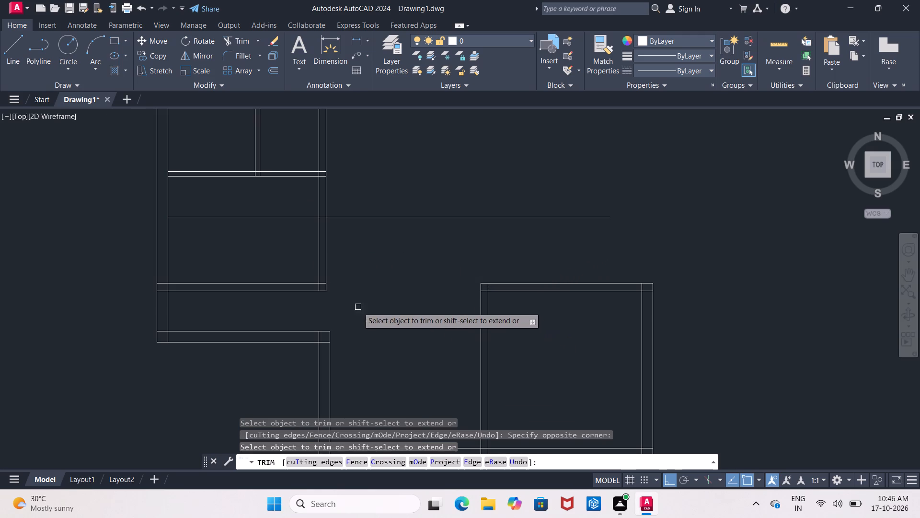
Remove the 6" offset line from the left bay, trimming it between the walls and erasing the two leftover pieces inside the walls.
click(286, 283)
scroll(316, 280, up, 1)
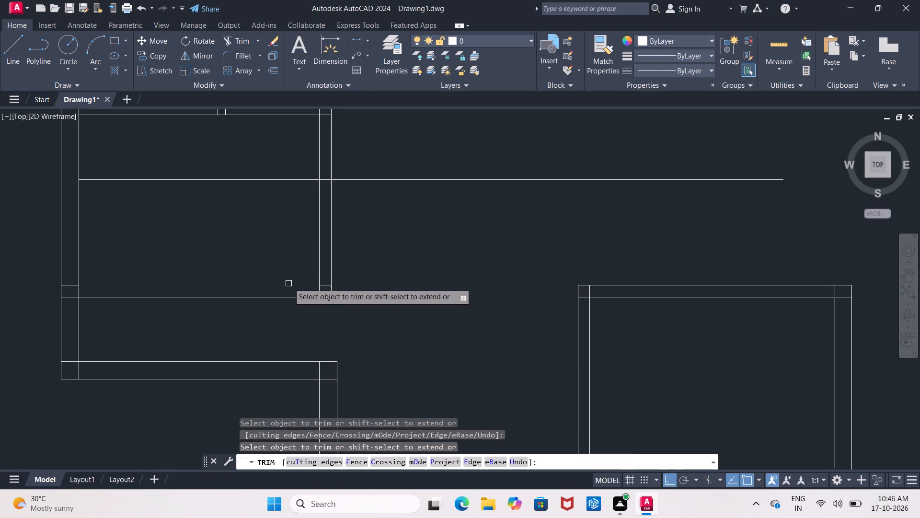
key(Escape)
click(327, 285)
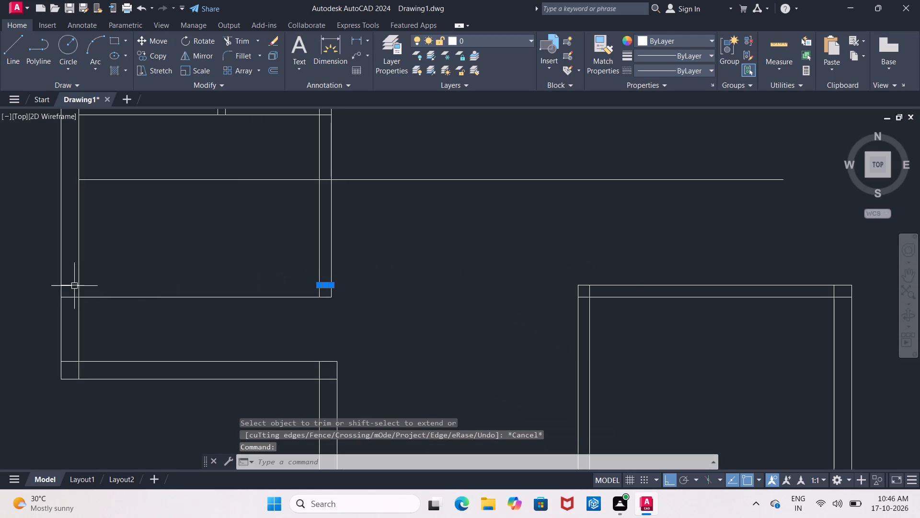
click(74, 286)
key(Delete)
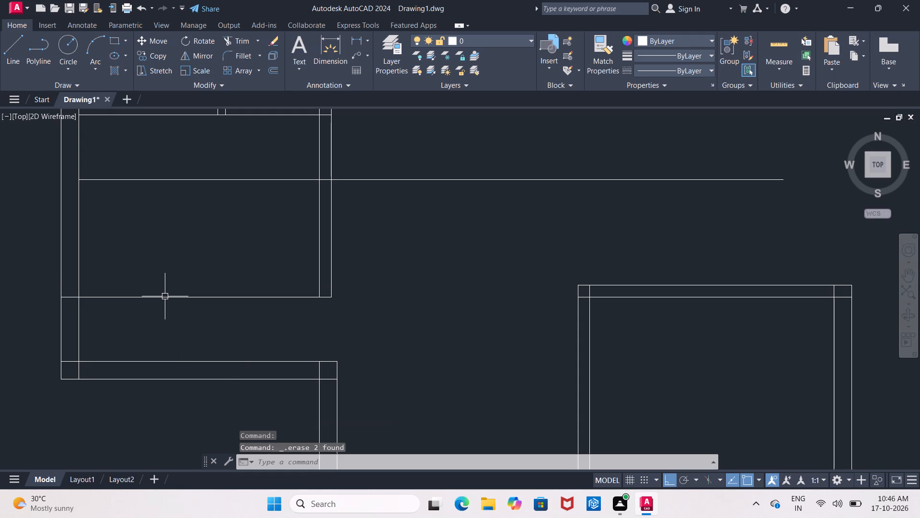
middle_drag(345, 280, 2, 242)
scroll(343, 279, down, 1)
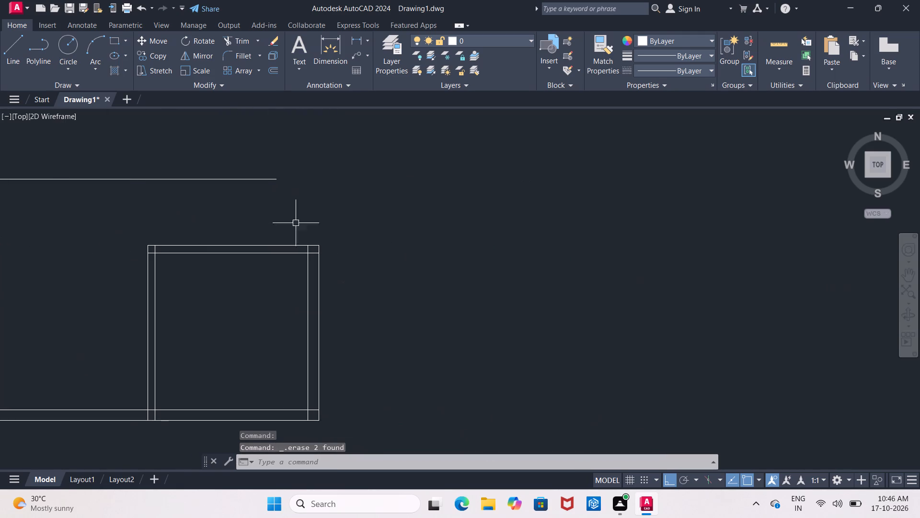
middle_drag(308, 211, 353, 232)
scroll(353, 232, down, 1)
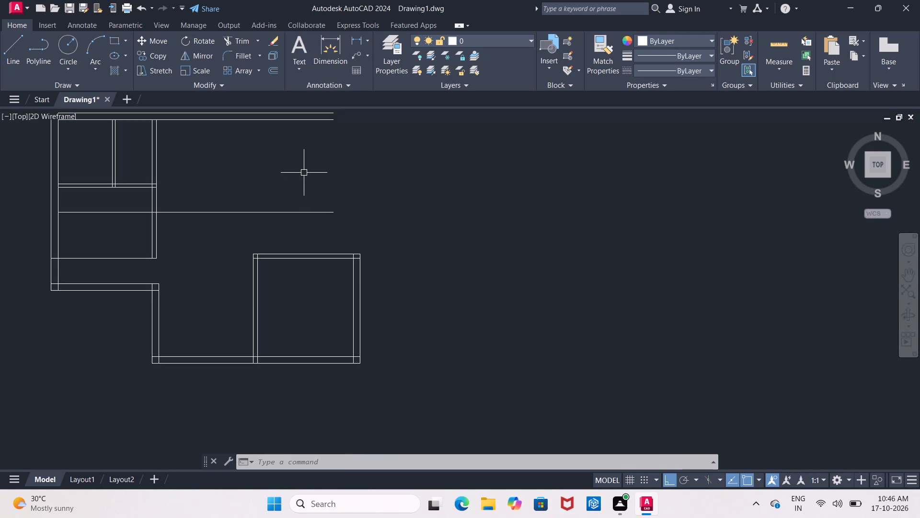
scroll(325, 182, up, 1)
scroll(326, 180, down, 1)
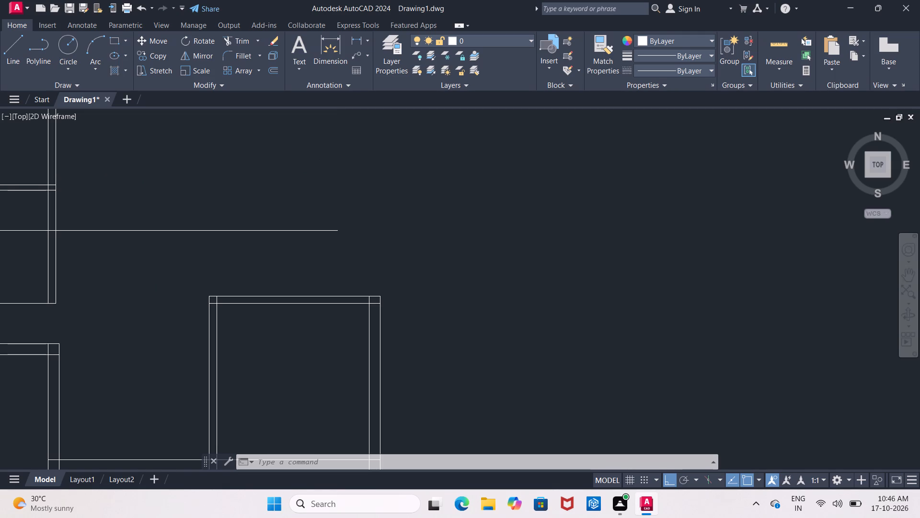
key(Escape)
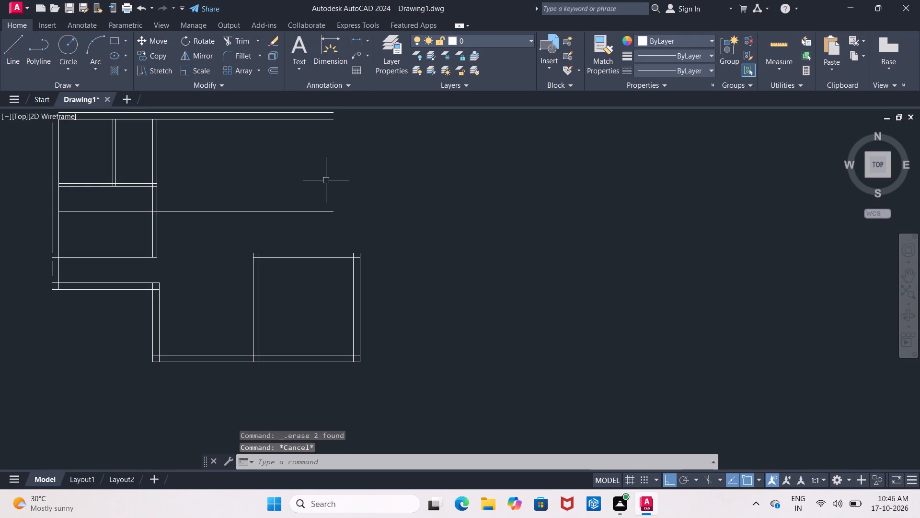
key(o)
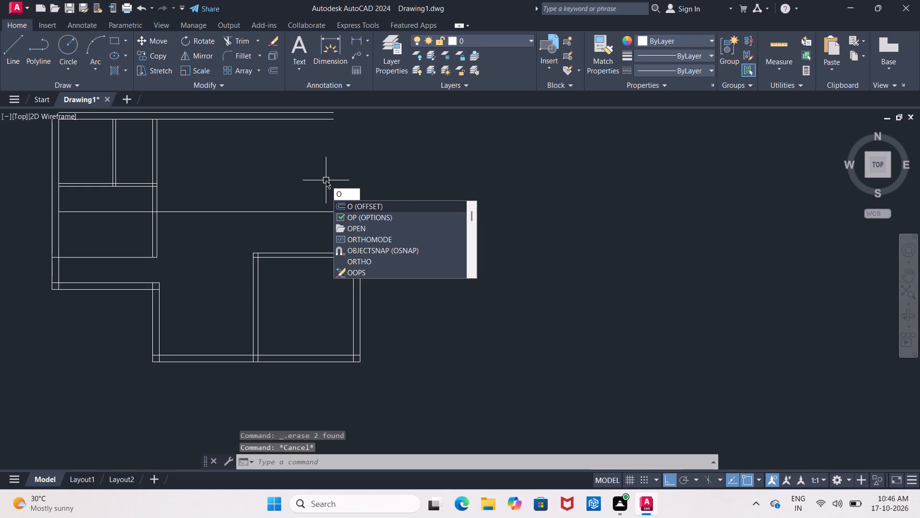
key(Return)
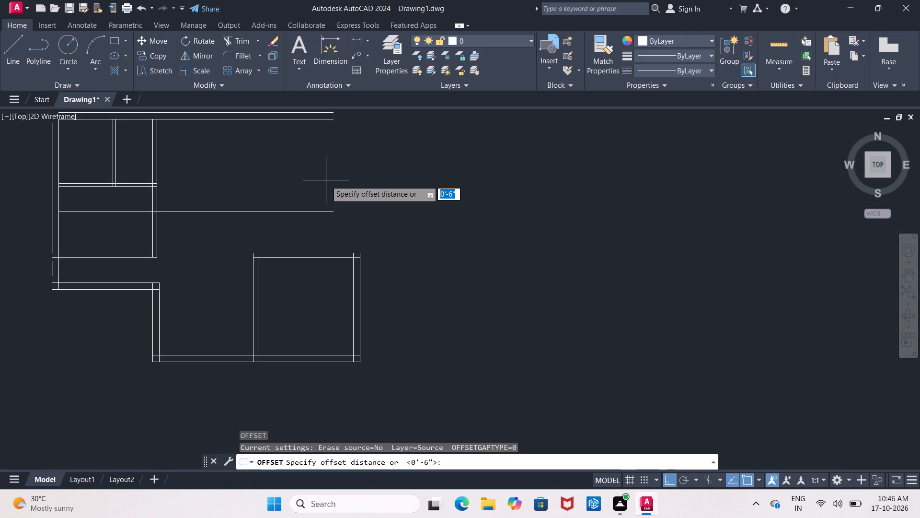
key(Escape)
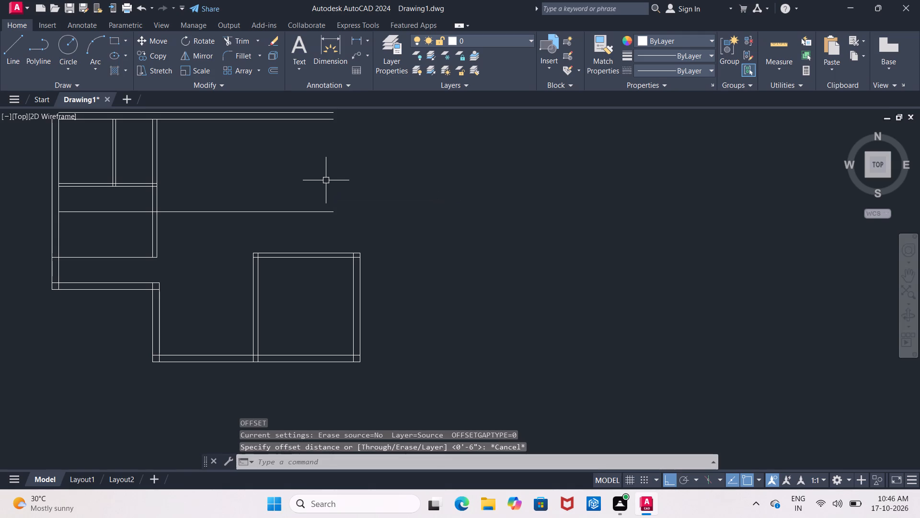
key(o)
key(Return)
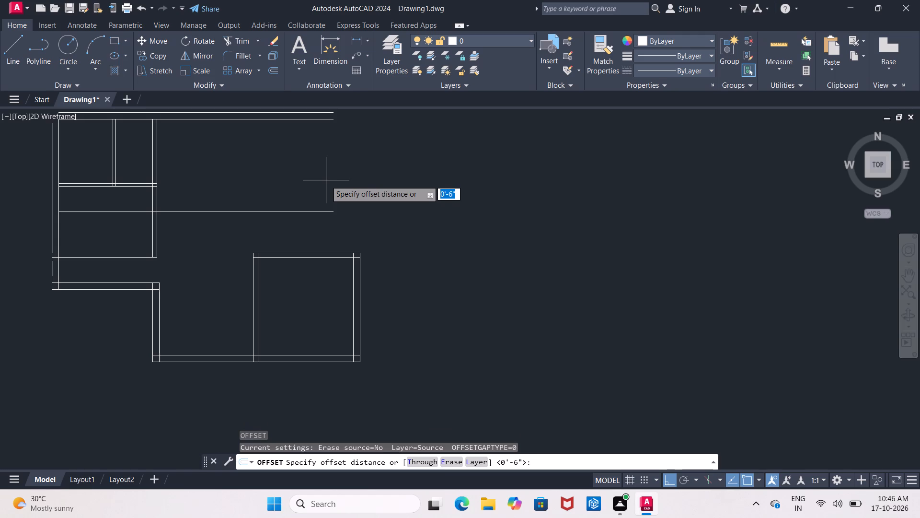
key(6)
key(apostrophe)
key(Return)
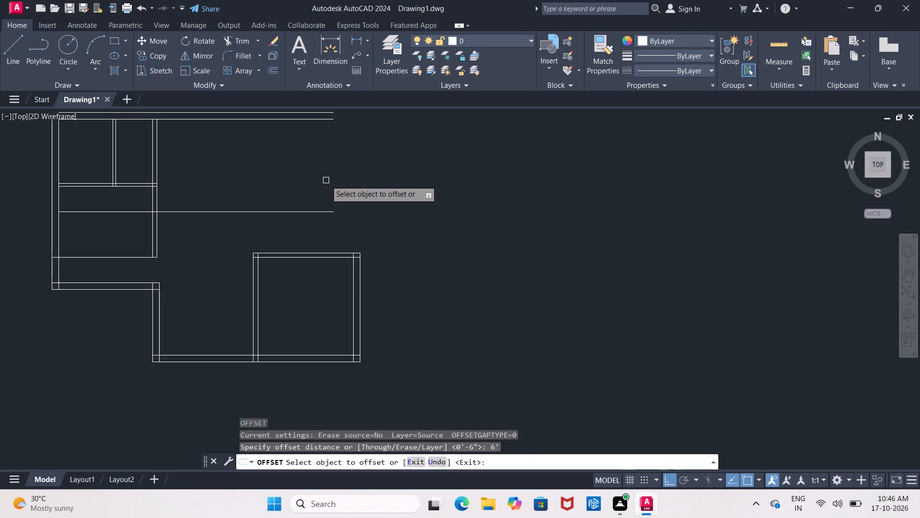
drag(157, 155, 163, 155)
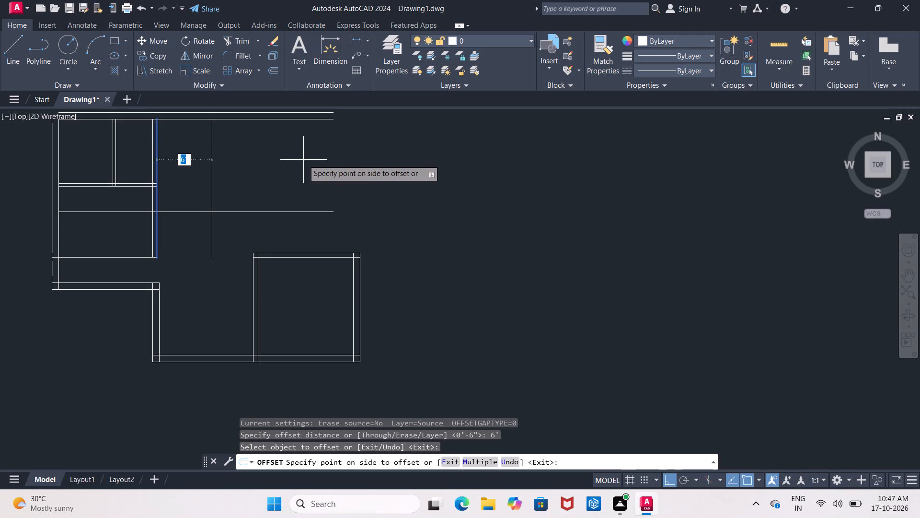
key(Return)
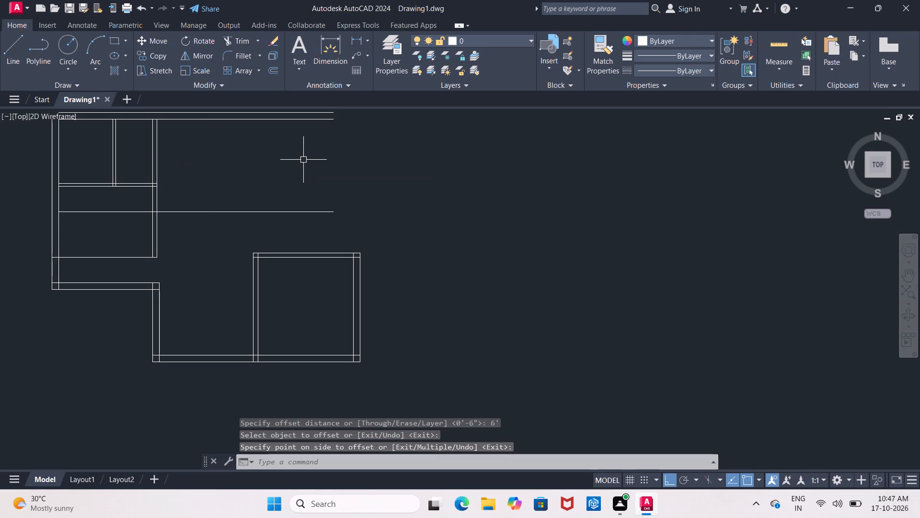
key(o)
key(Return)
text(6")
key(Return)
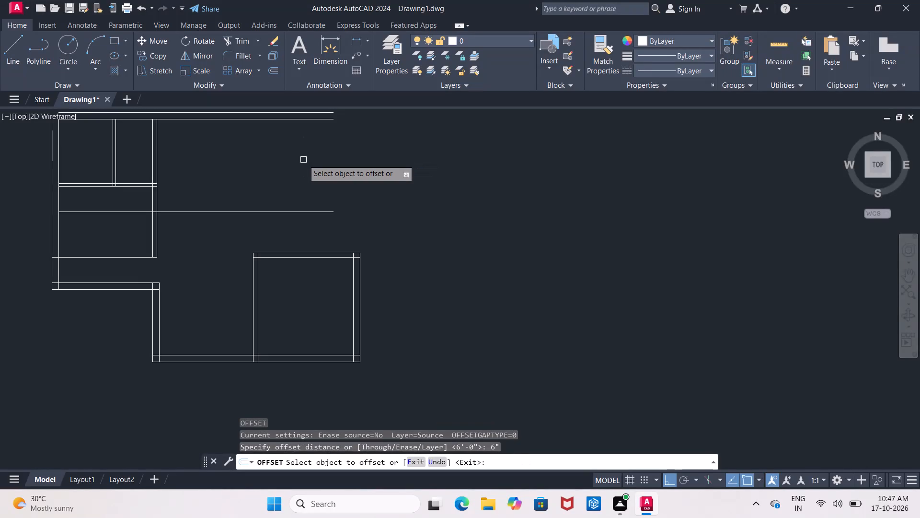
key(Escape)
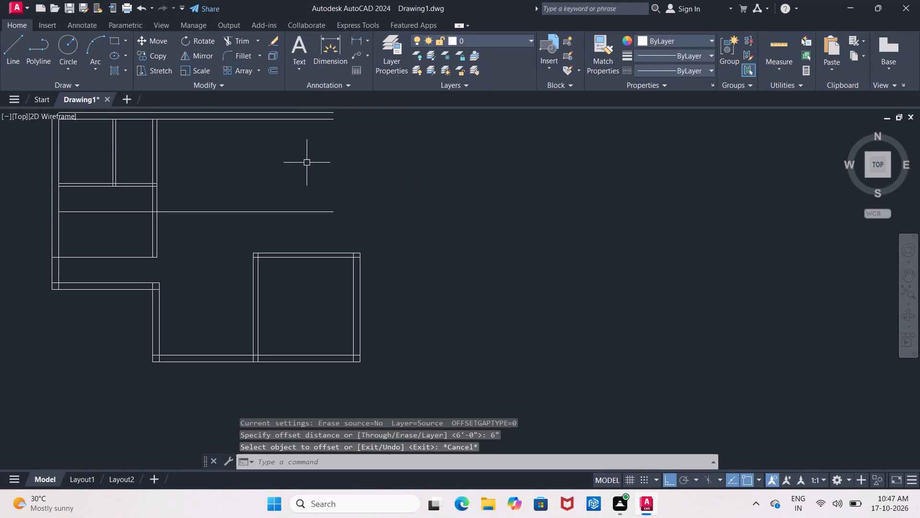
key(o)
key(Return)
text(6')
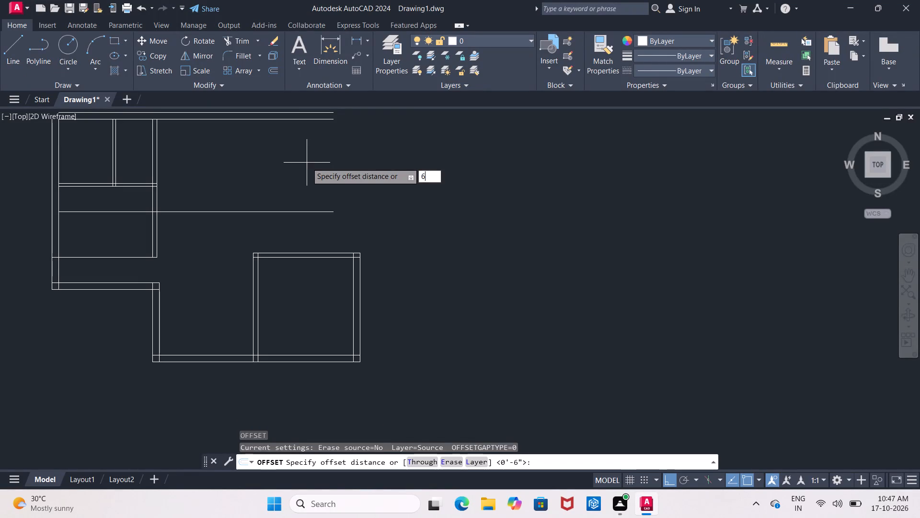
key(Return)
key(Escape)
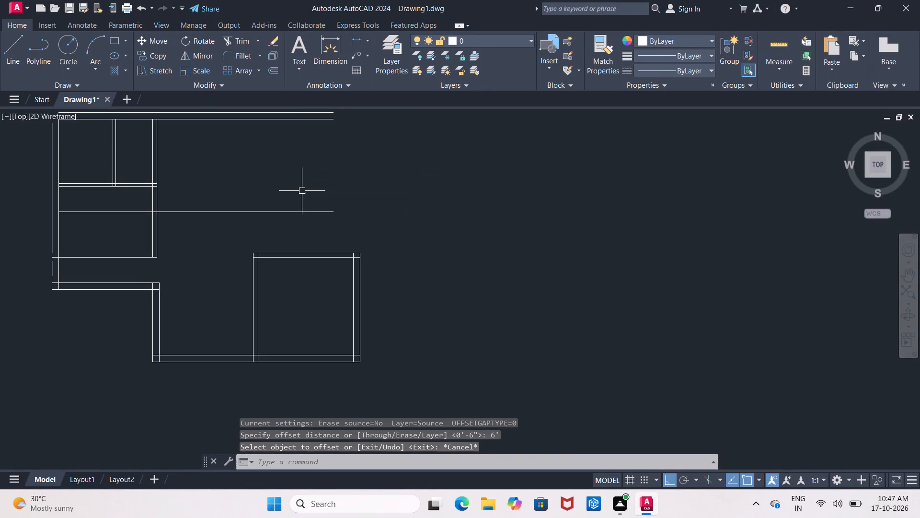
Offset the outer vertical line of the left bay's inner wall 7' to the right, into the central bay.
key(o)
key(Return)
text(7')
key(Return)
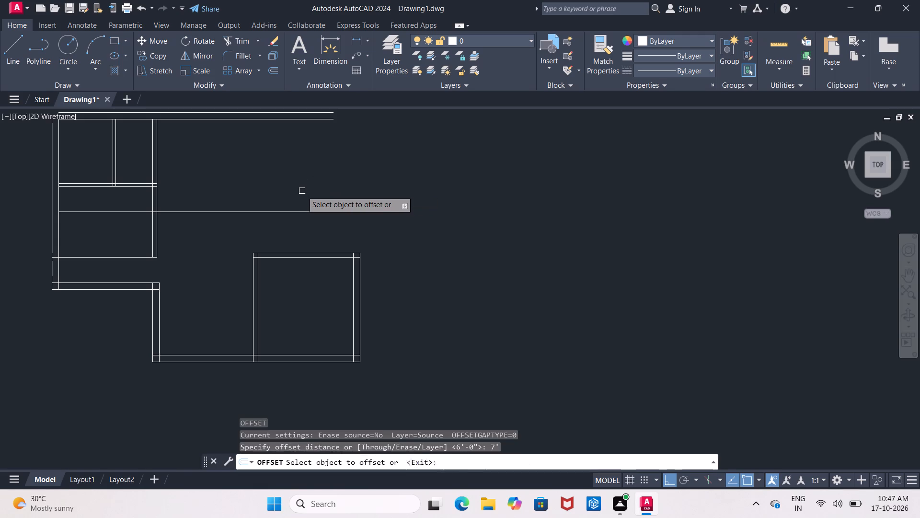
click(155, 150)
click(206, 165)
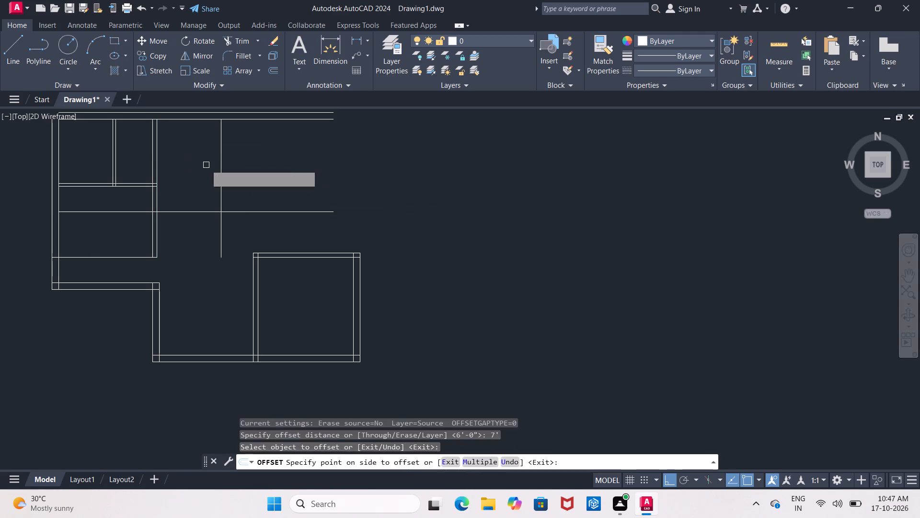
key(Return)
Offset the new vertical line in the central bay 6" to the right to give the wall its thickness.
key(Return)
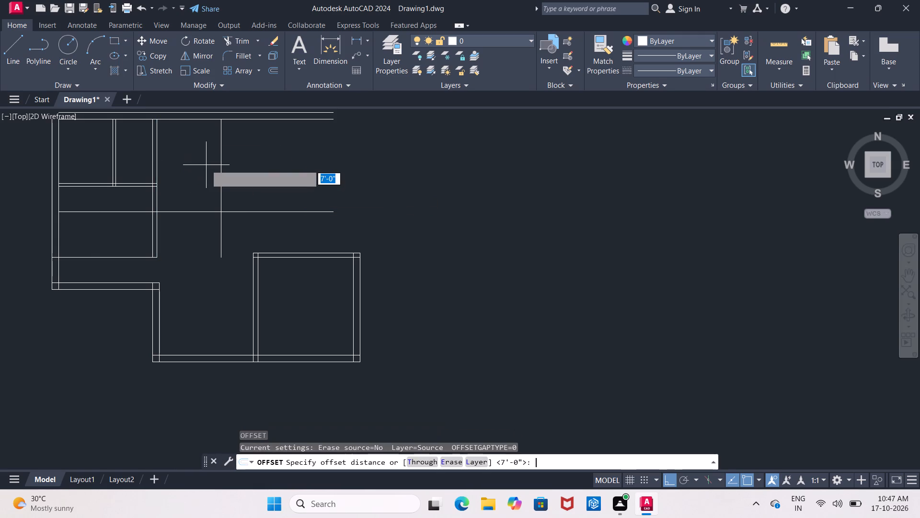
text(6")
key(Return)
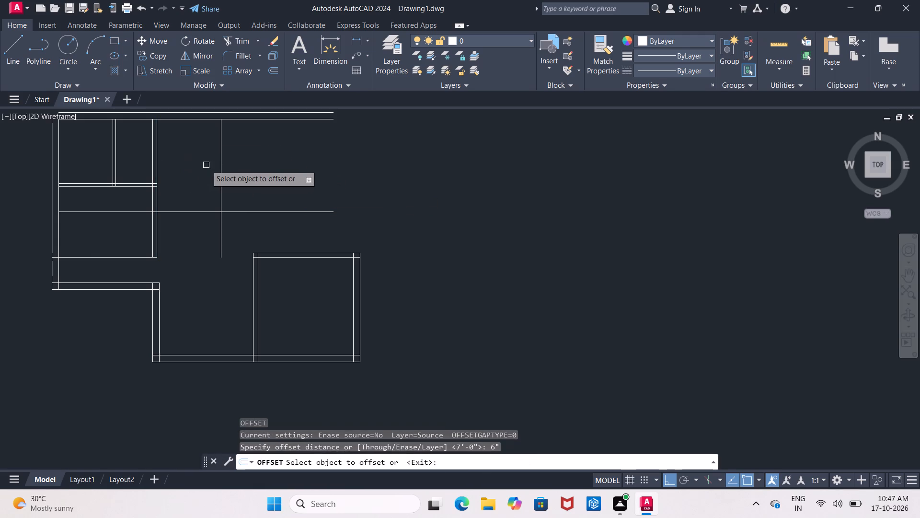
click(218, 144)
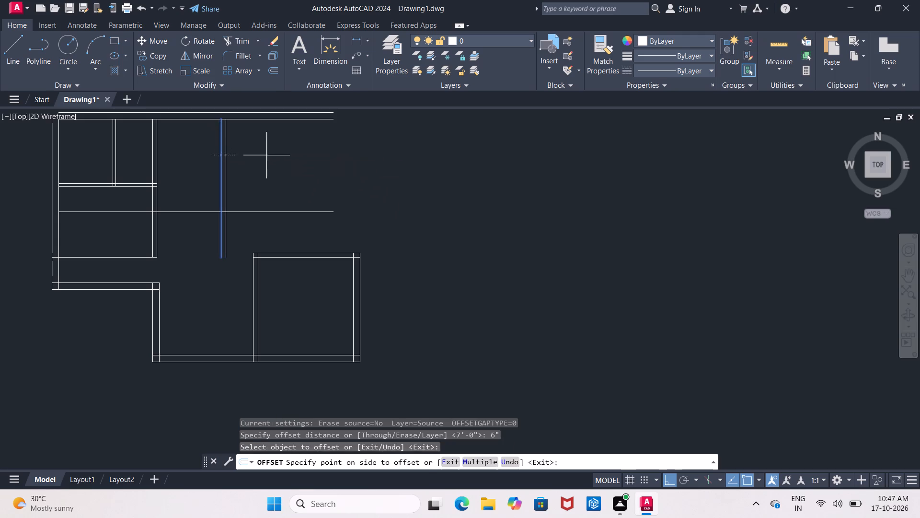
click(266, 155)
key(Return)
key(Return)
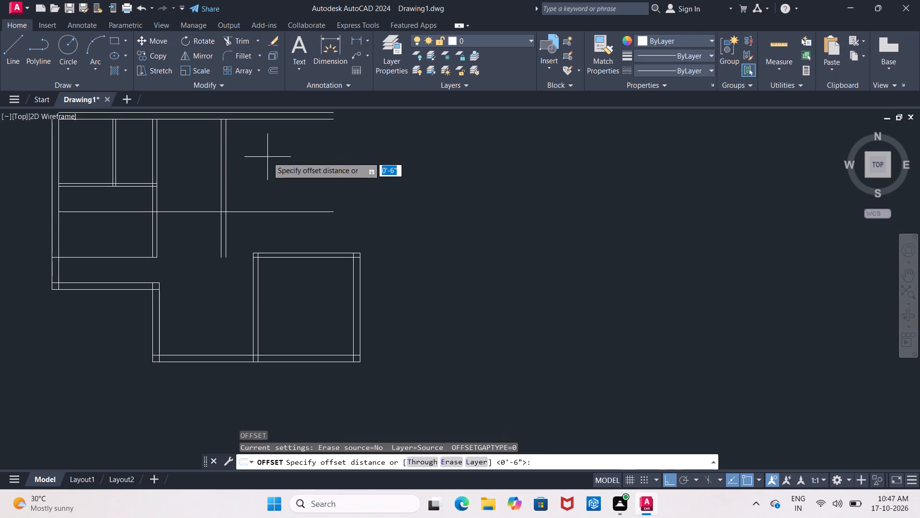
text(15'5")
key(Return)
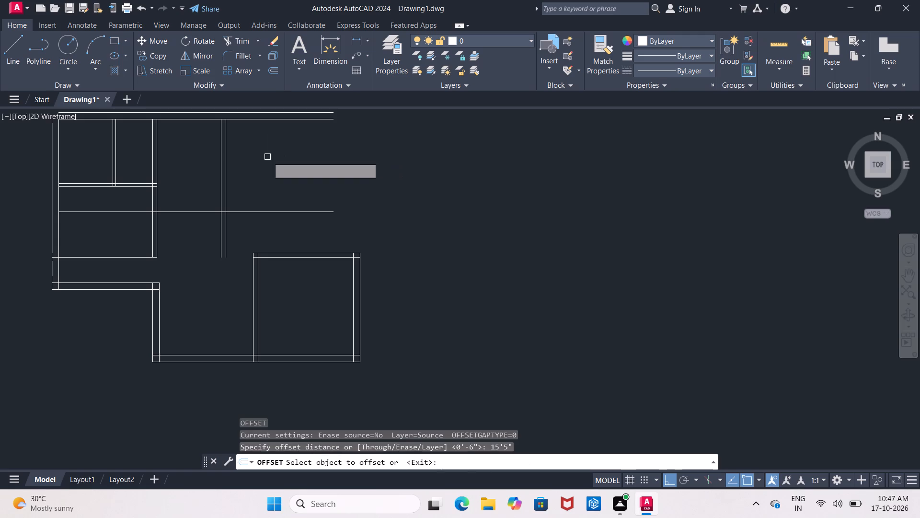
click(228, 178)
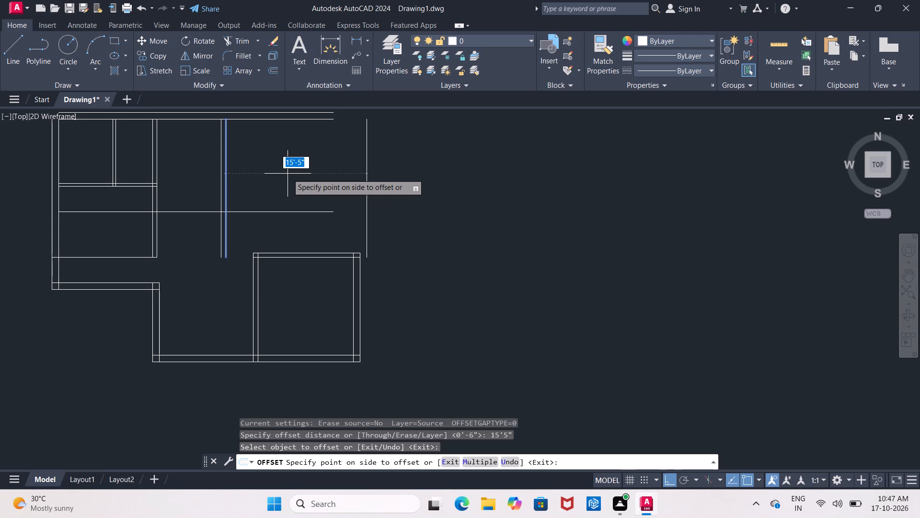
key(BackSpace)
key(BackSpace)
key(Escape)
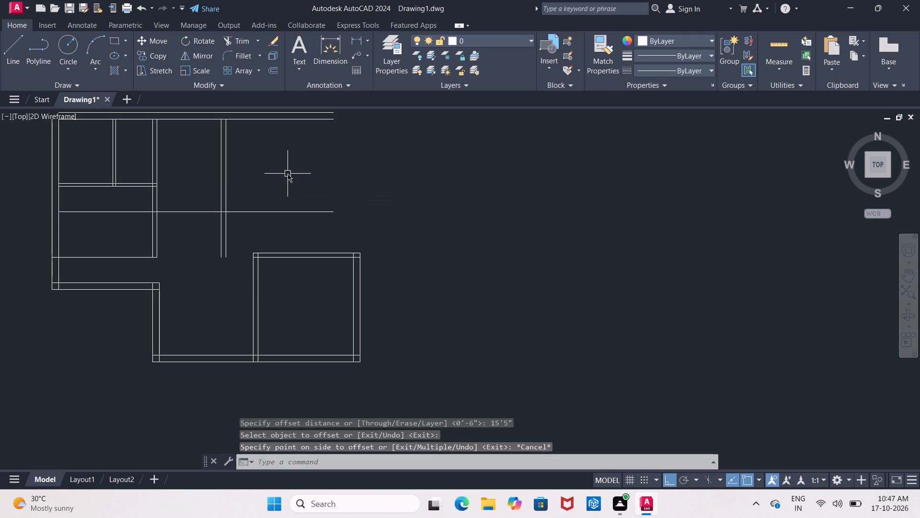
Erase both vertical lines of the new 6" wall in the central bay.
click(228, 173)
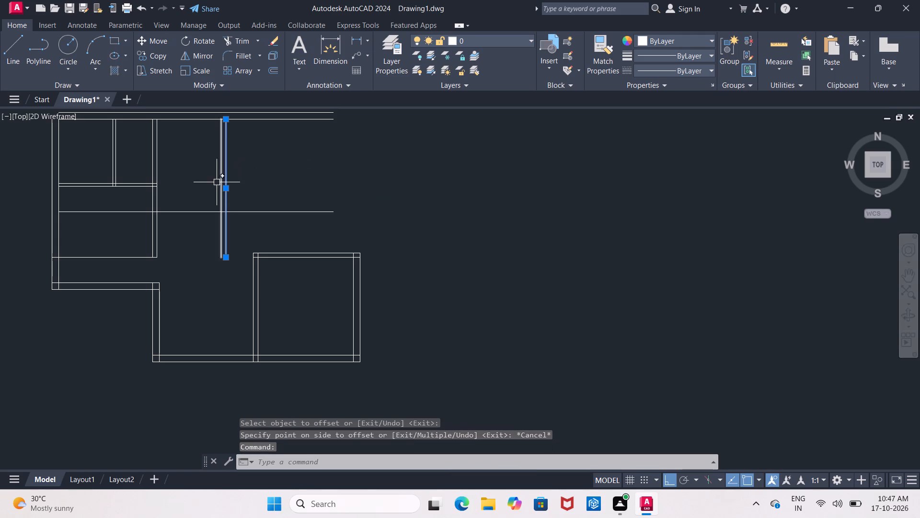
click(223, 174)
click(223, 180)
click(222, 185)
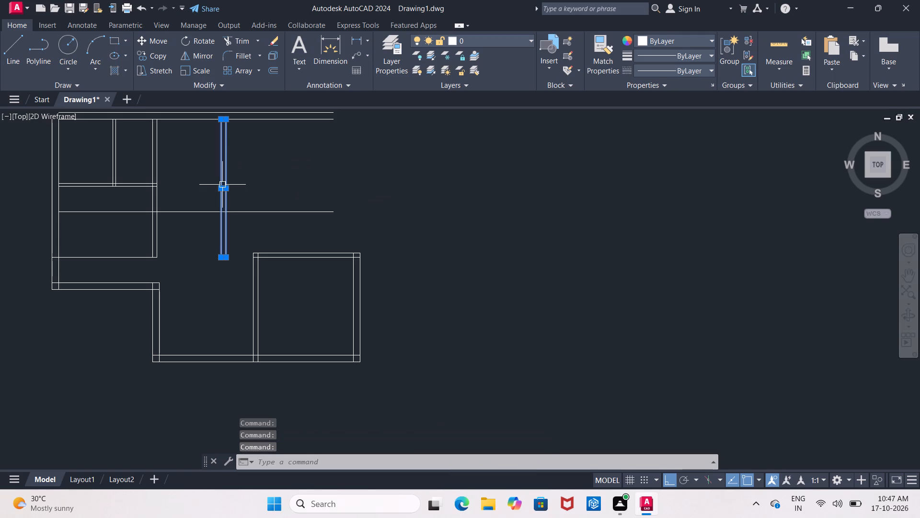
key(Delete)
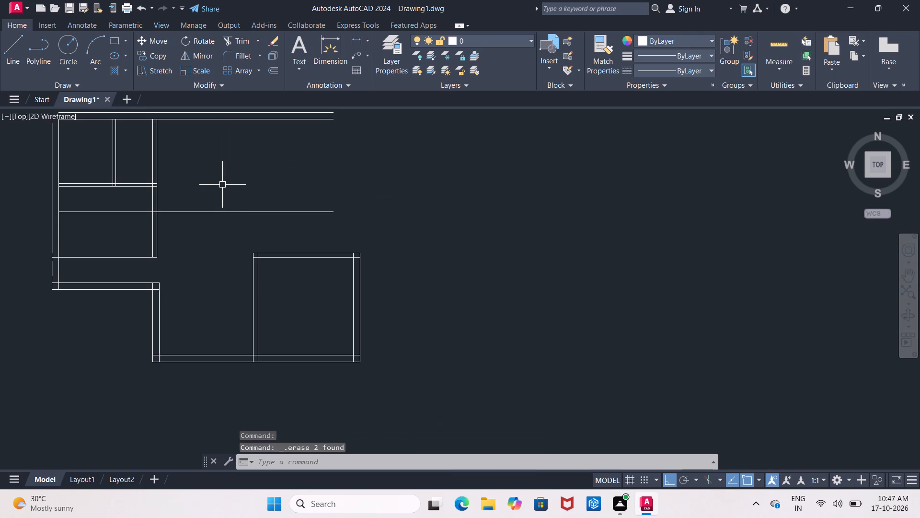
Offset the outer vertical line of the left bay's inner wall 5' to the right, into the central bay.
key(o)
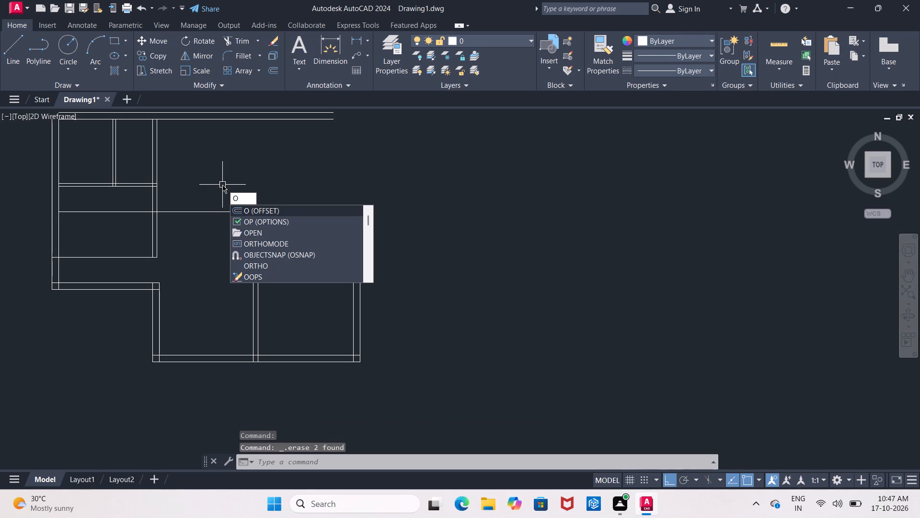
key(Return)
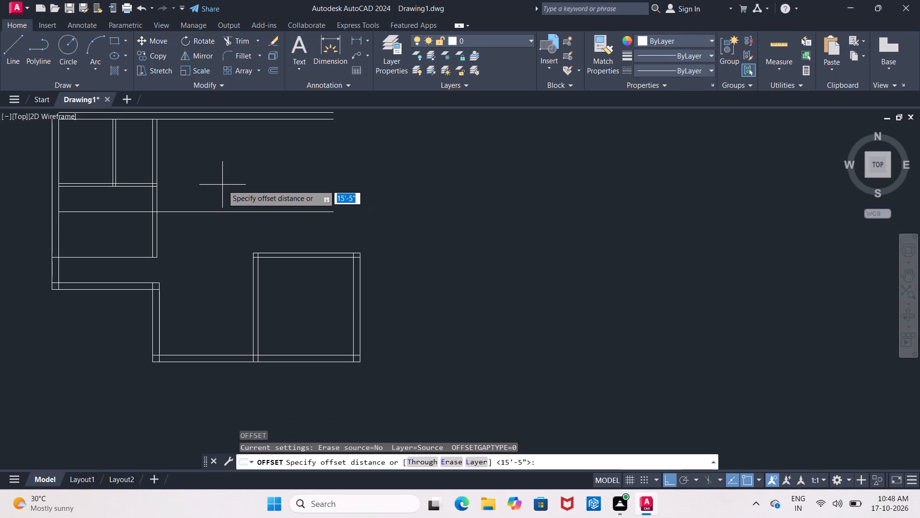
text(5')
key(Return)
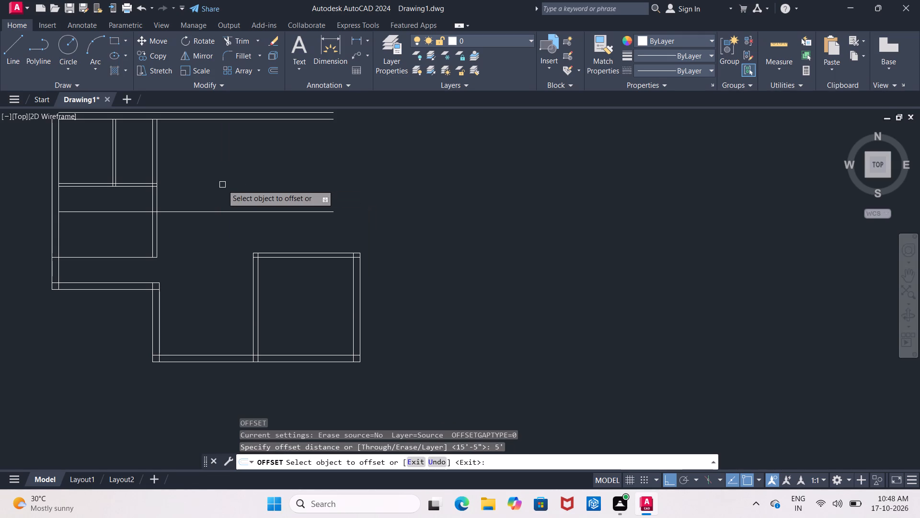
click(157, 161)
click(194, 170)
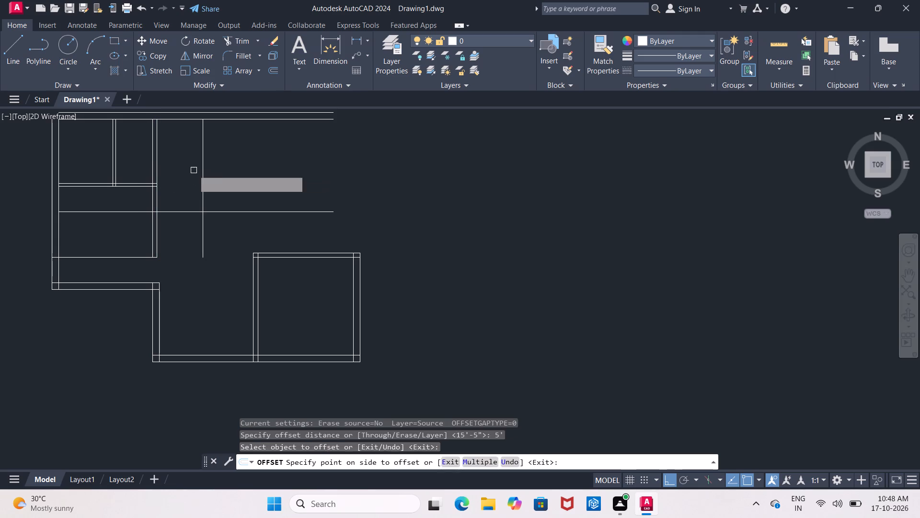
key(Return)
Offset the new vertical line in the central bay 4" to the right to form a partition.
key(Return)
text(4")
key(Return)
click(202, 176)
click(247, 175)
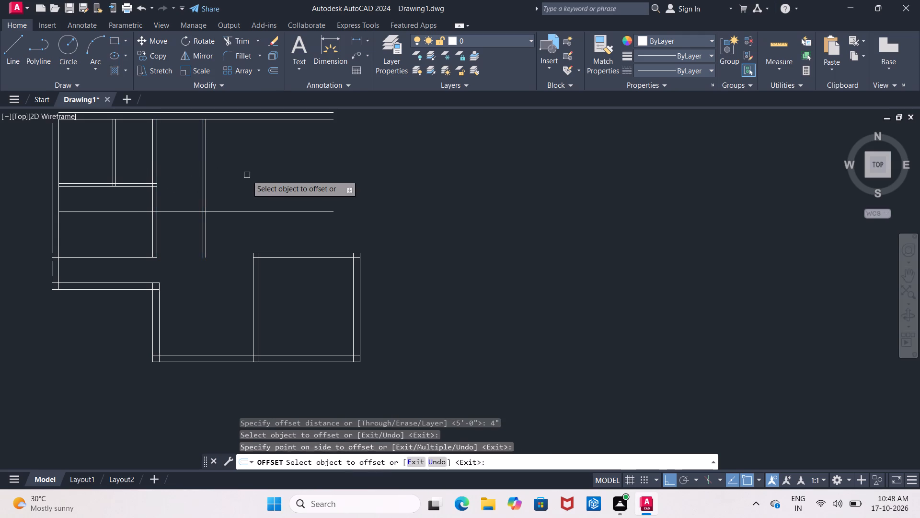
key(Return)
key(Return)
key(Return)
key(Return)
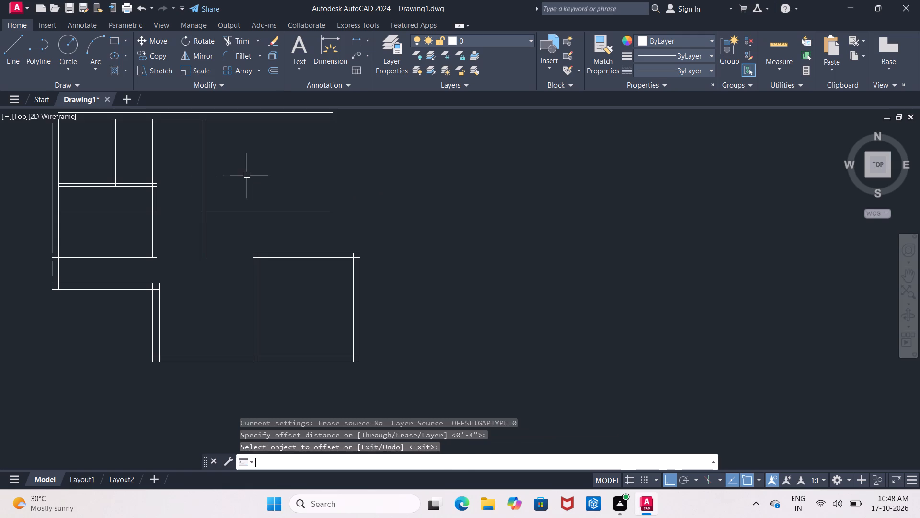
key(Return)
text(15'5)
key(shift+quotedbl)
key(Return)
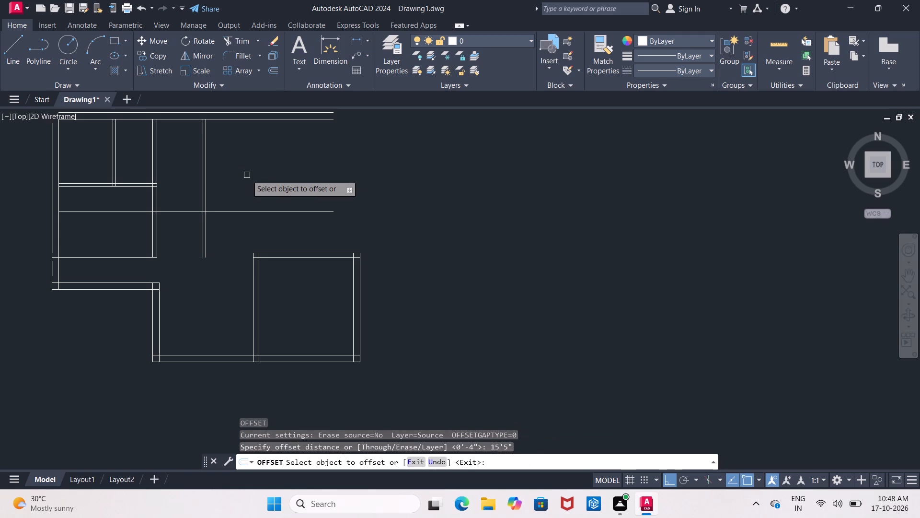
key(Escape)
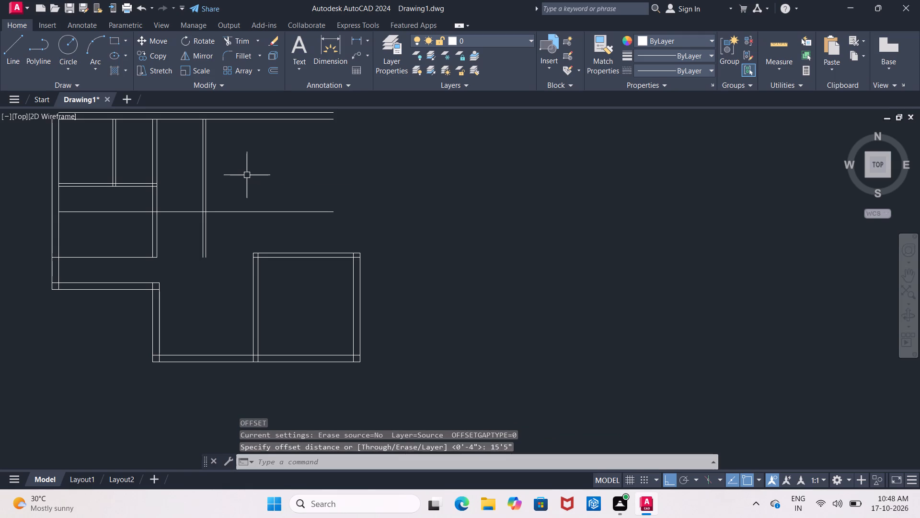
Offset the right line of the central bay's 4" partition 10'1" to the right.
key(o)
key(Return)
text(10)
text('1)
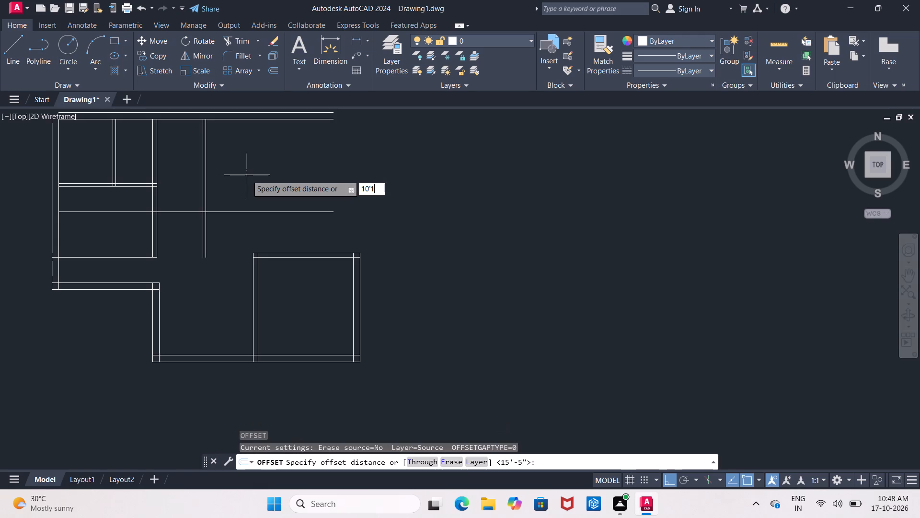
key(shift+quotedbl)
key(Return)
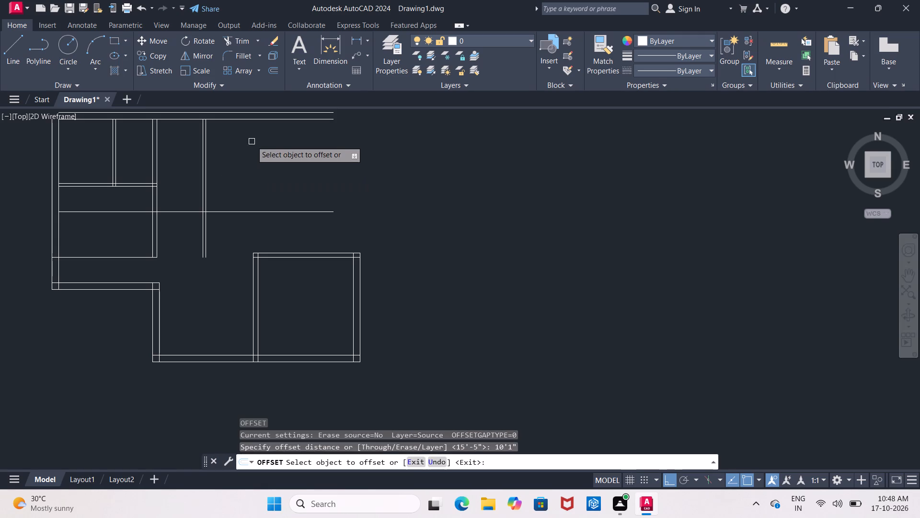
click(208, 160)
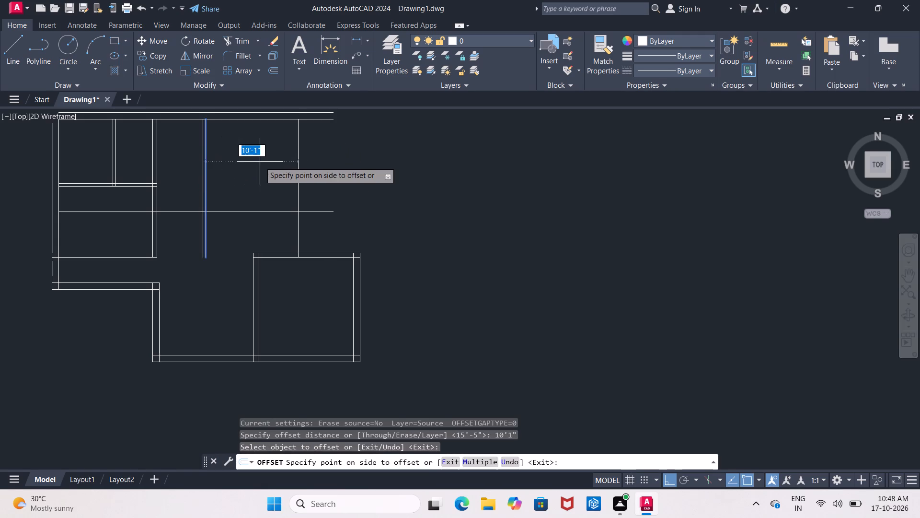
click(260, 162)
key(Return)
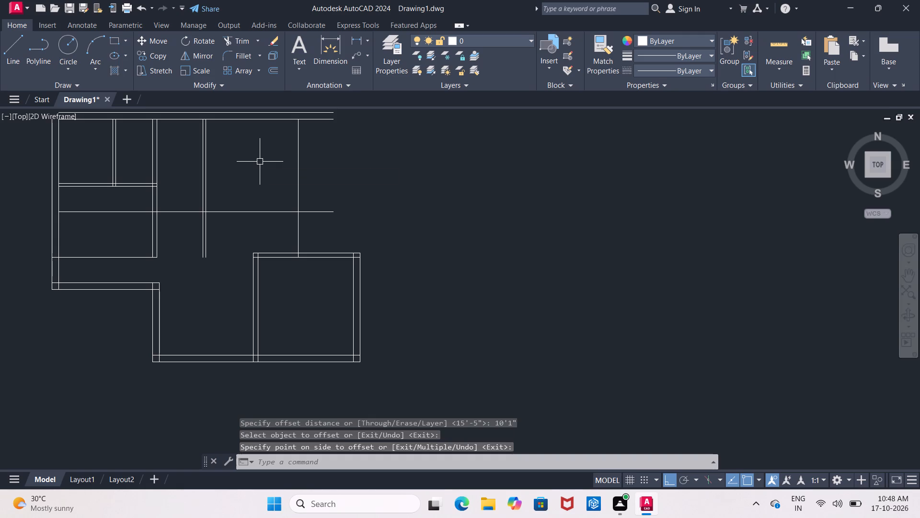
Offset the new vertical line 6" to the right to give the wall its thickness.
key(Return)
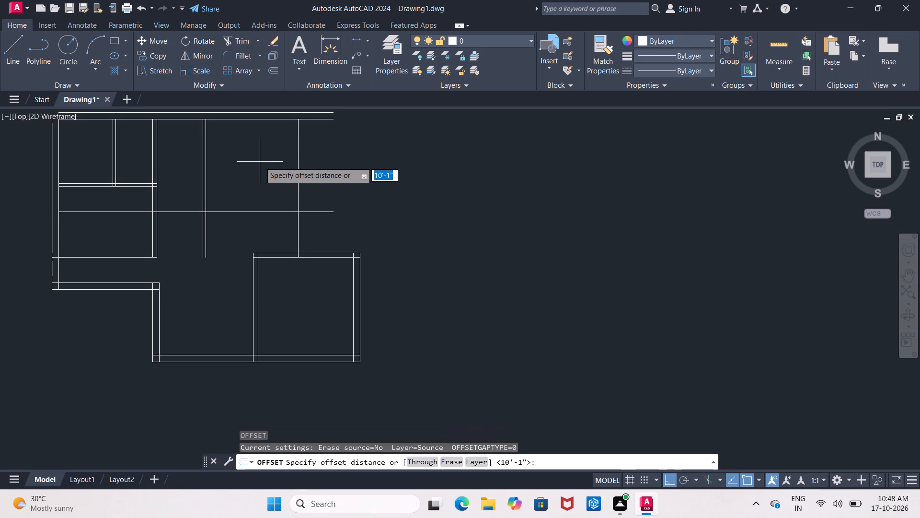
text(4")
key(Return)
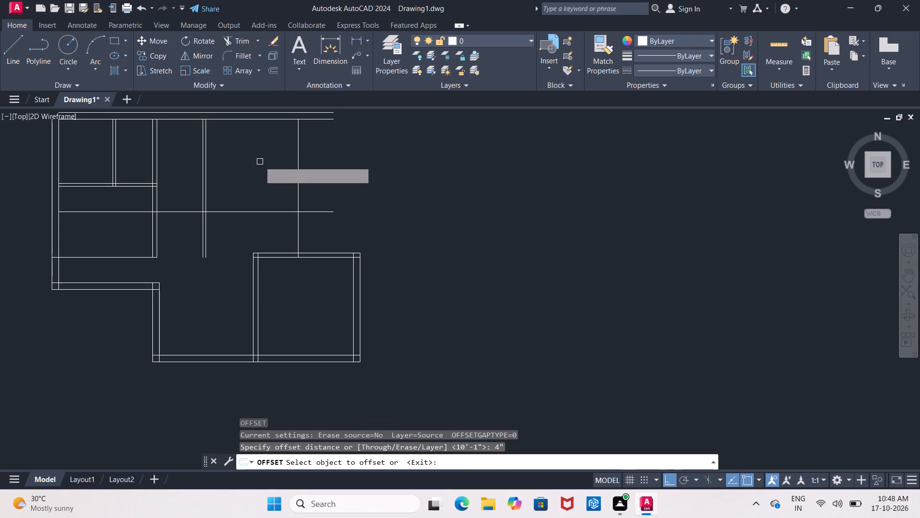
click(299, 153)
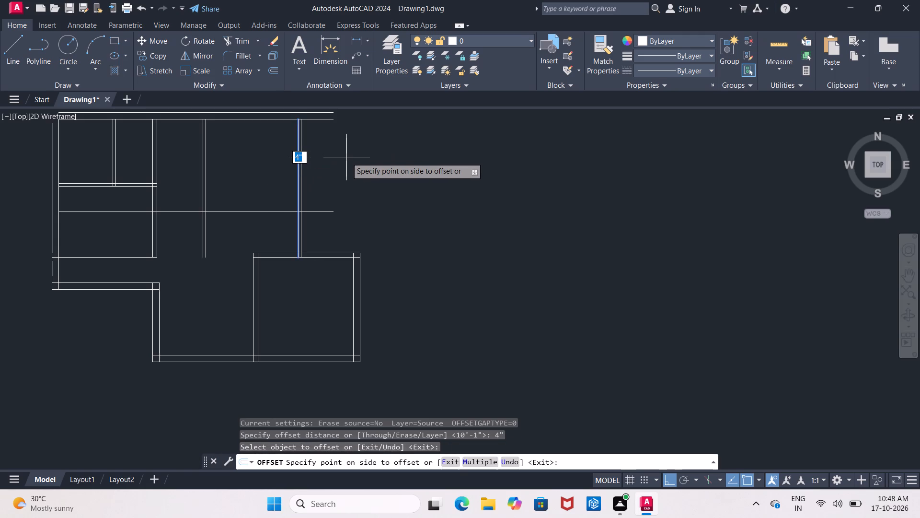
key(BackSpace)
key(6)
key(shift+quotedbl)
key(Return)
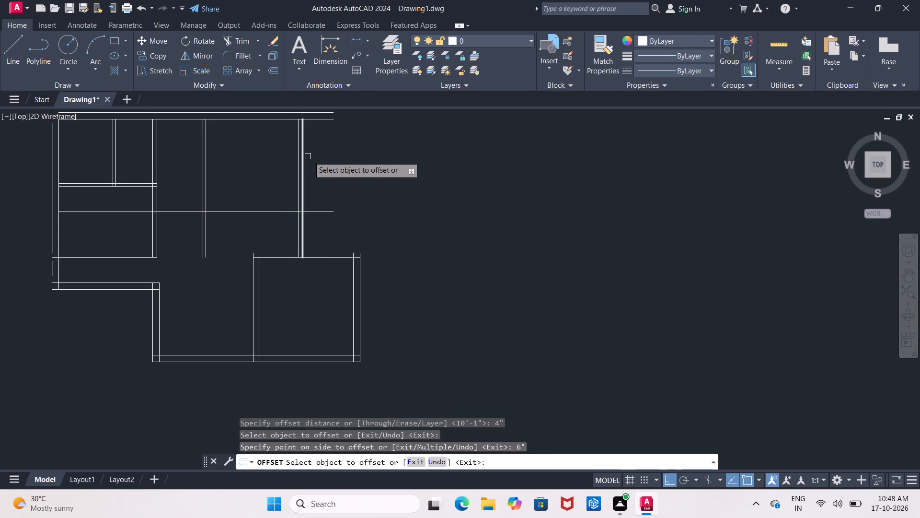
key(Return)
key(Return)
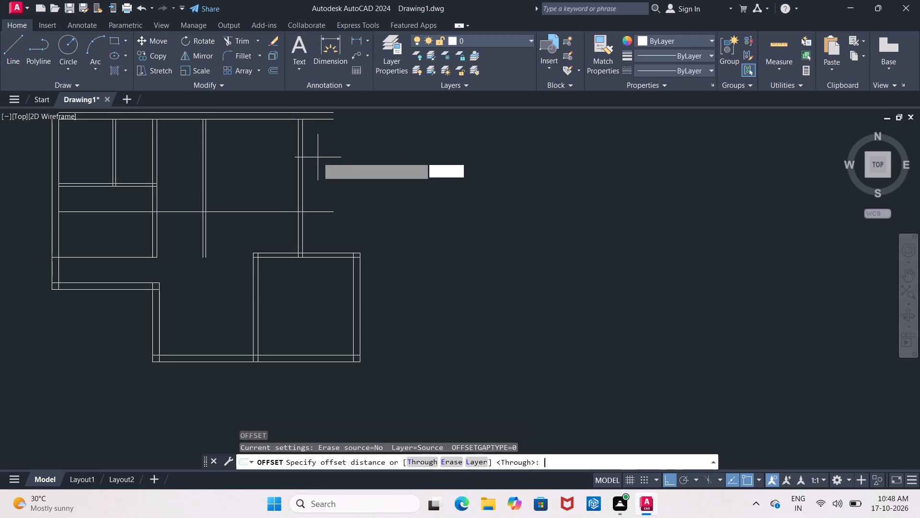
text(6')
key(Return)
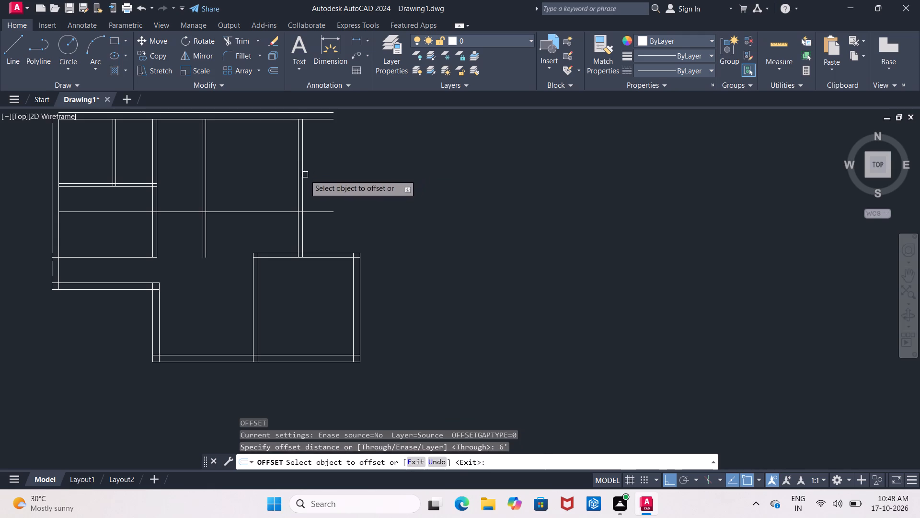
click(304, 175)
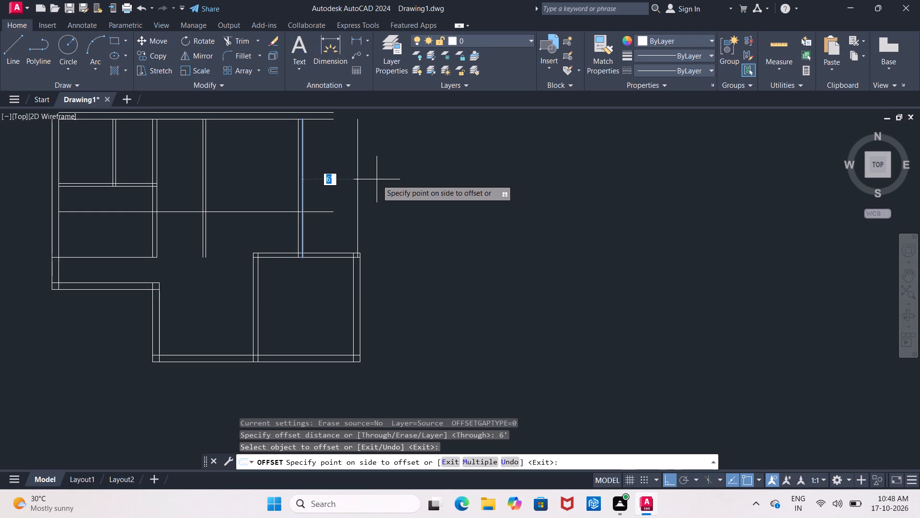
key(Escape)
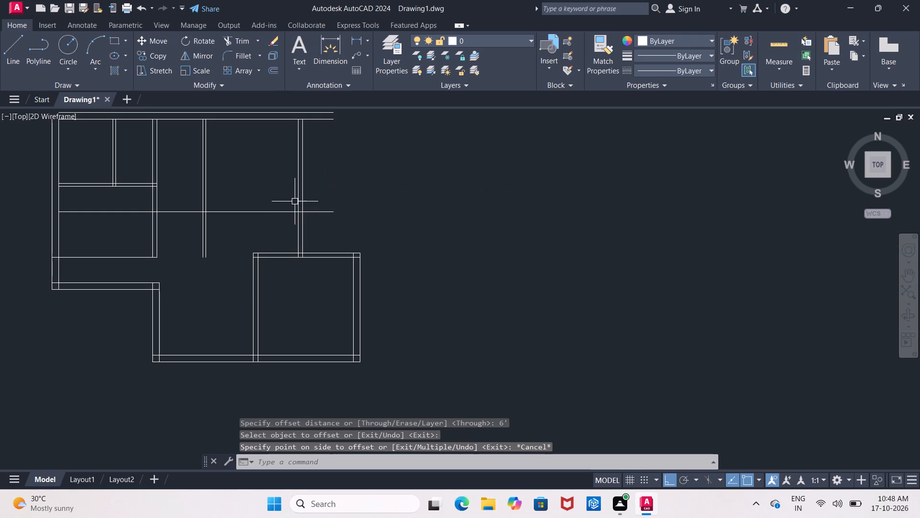
Erase both lines of the 6" wall and both lines of the 4" partition in the central bay.
click(303, 204)
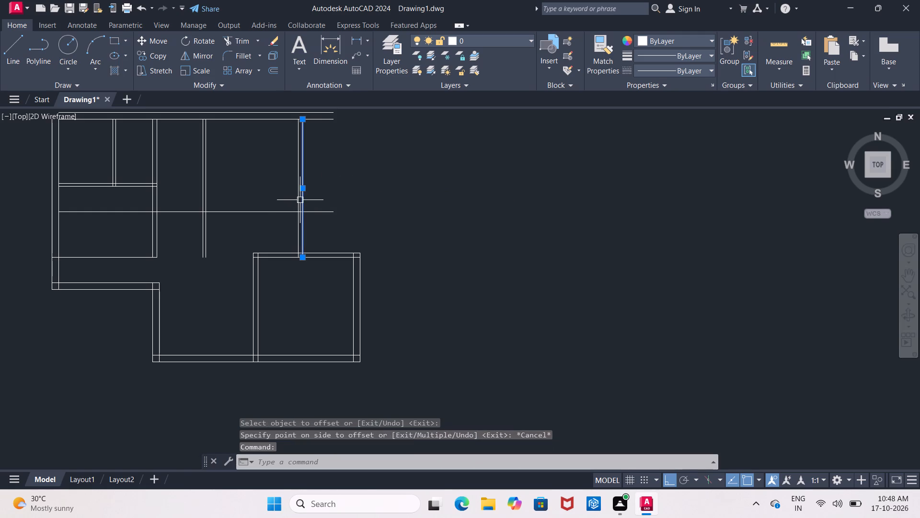
click(300, 200)
click(299, 205)
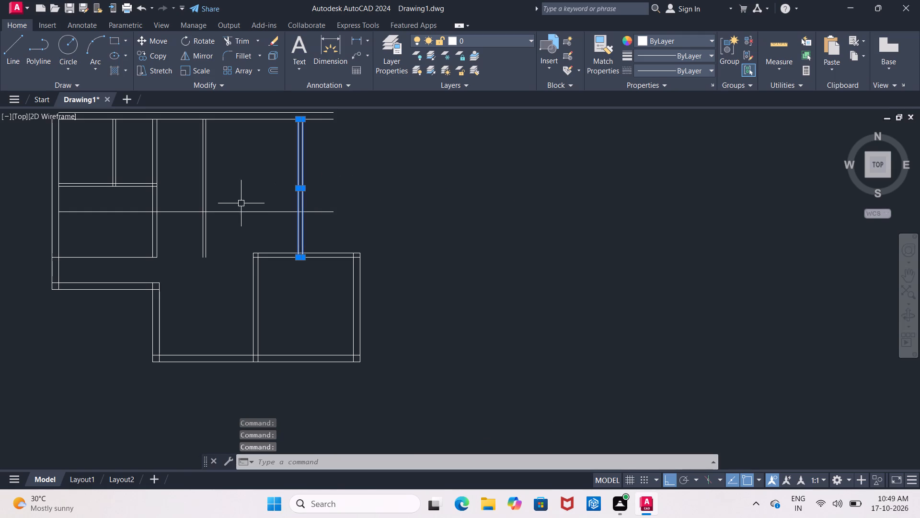
click(207, 199)
click(201, 196)
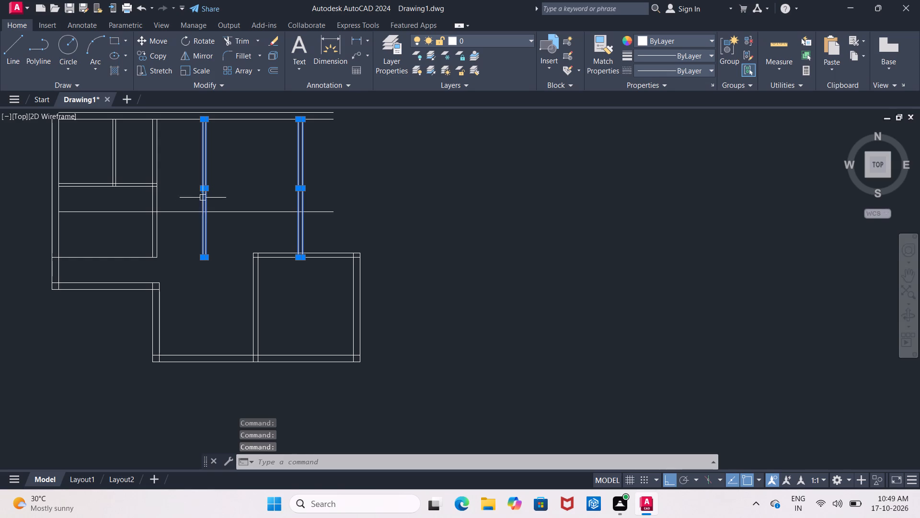
key(Delete)
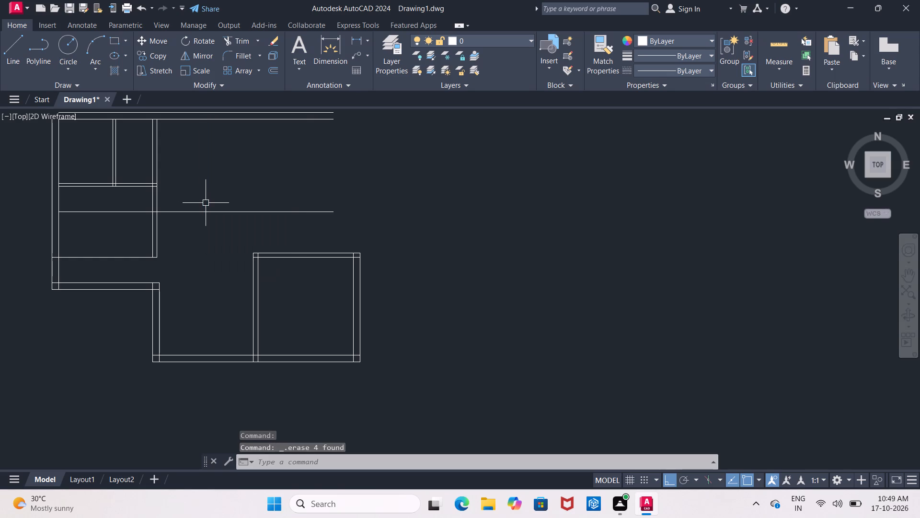
Offset the outer vertical line of the left bay's inner wall 7' to the right, into the central bay.
key(o)
key(Return)
text(7')
key(Return)
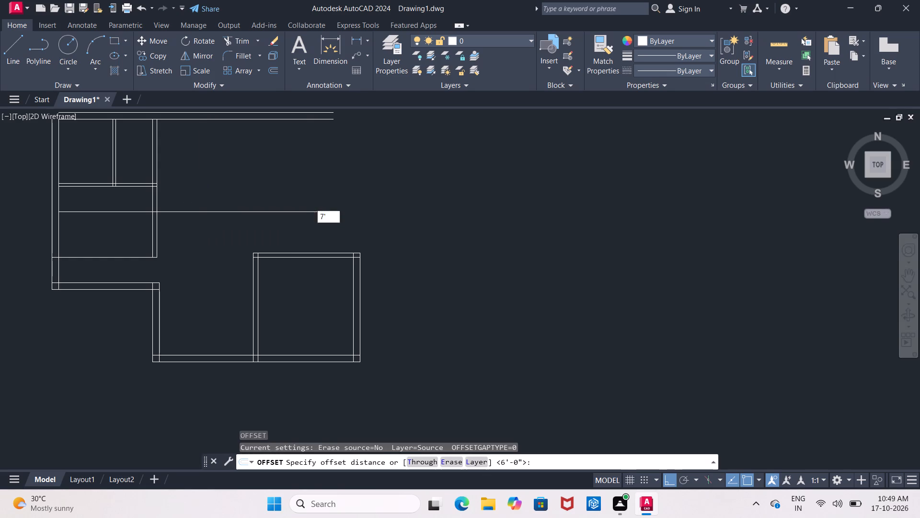
click(156, 158)
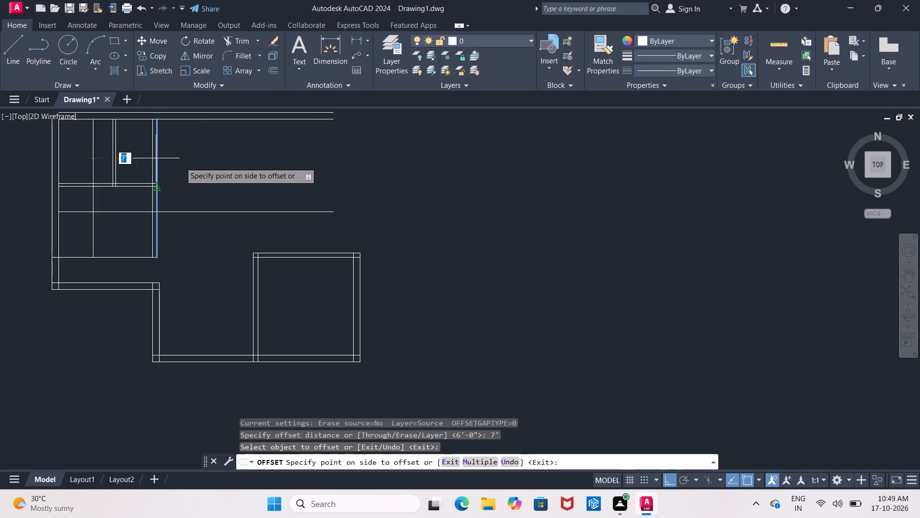
click(213, 161)
key(Return)
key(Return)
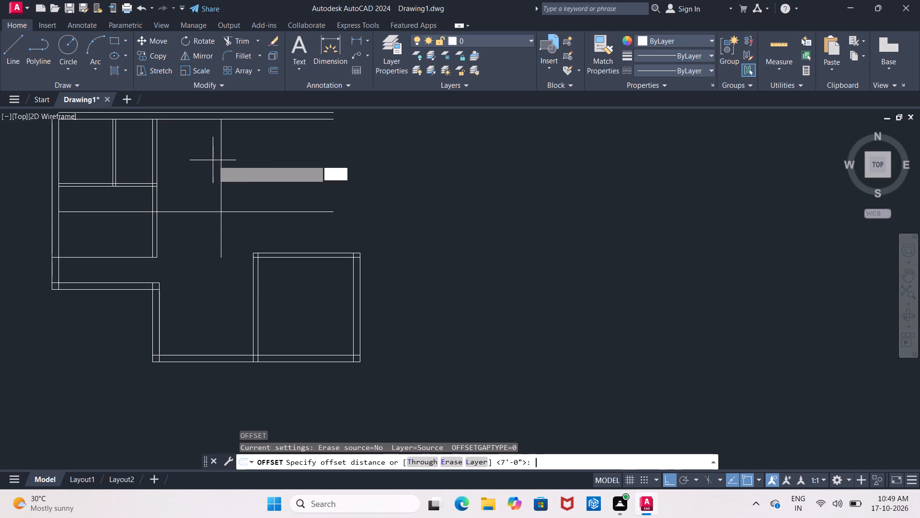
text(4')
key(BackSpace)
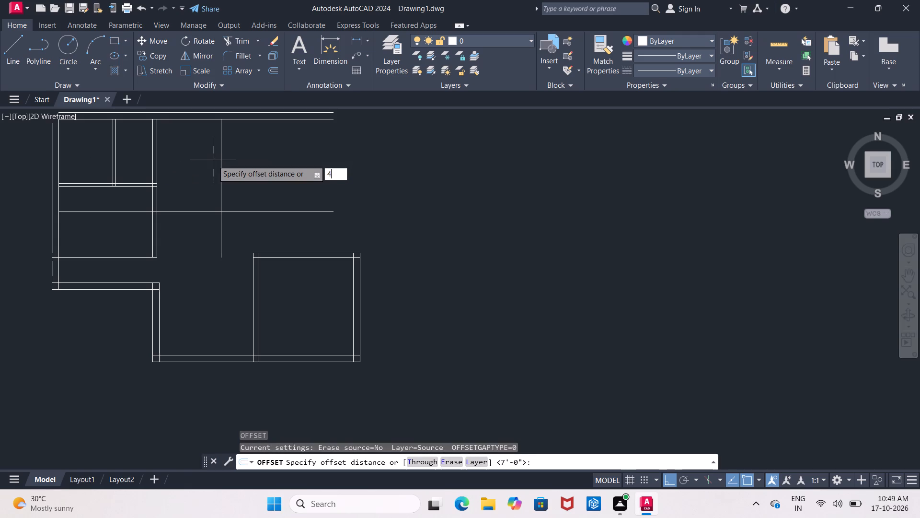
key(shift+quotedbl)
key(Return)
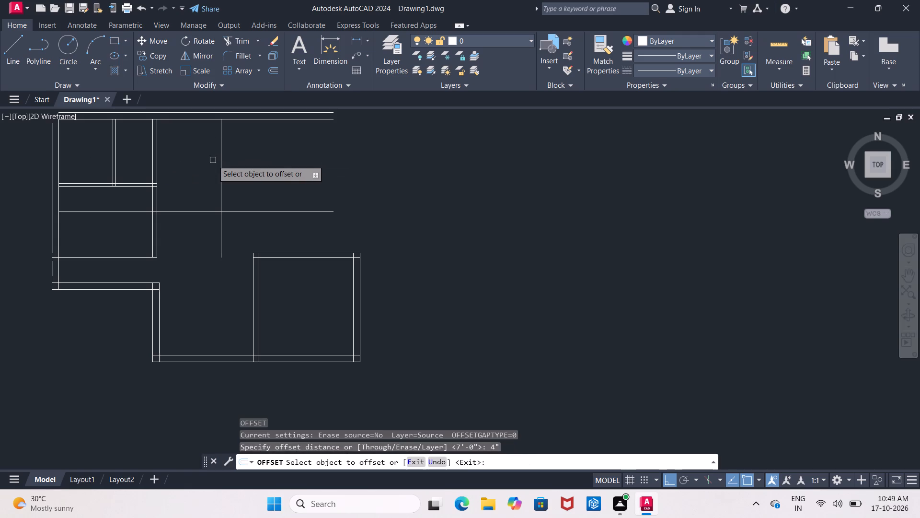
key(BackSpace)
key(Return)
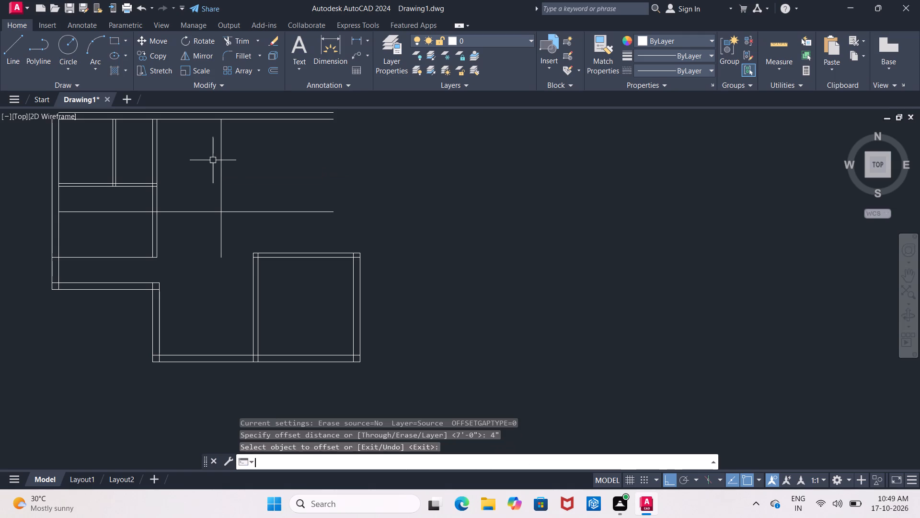
Offset the new vertical line in the central bay 4" to the right to form a partition.
key(Return)
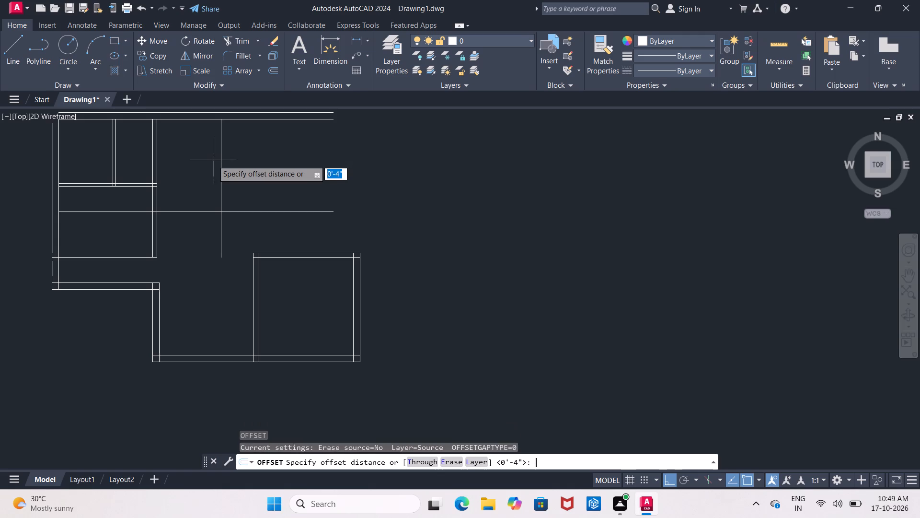
key(4)
key(shift+quotedbl)
key(Return)
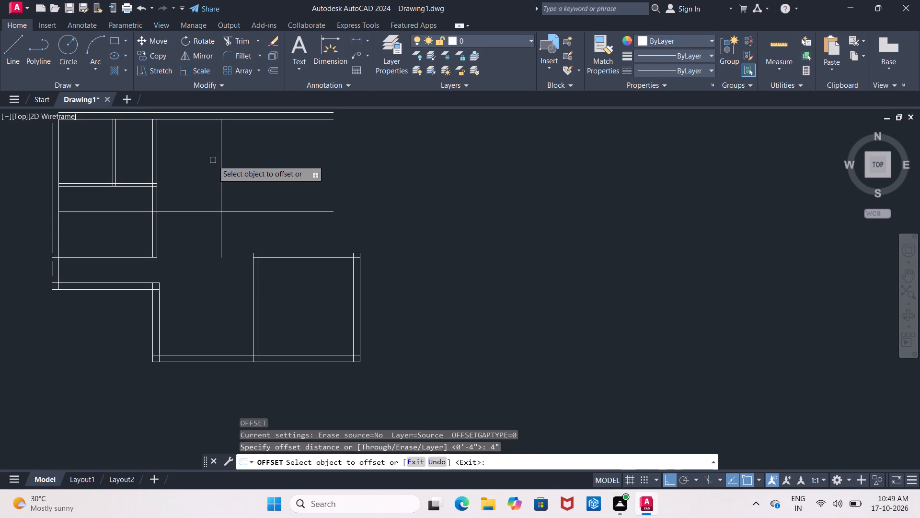
click(223, 151)
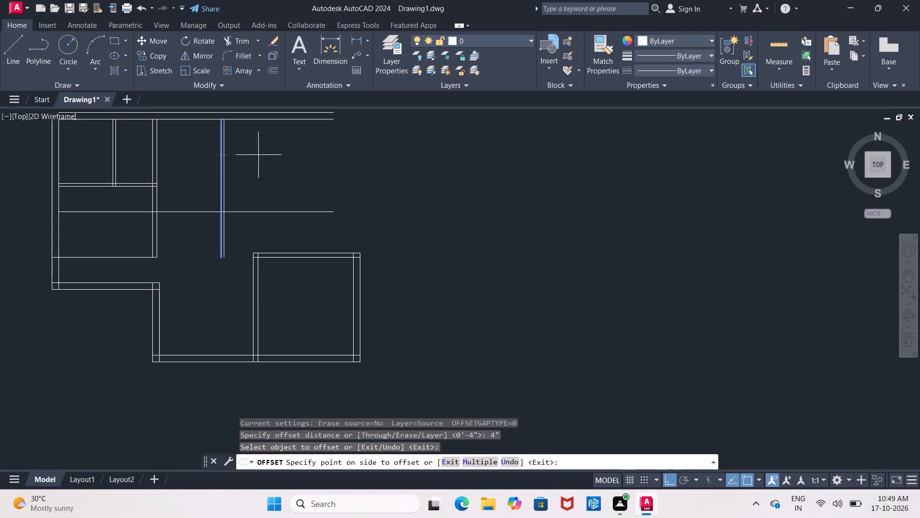
click(258, 155)
key(Return)
Offset the right line of the new 4" partition 10'1" to the right.
key(Return)
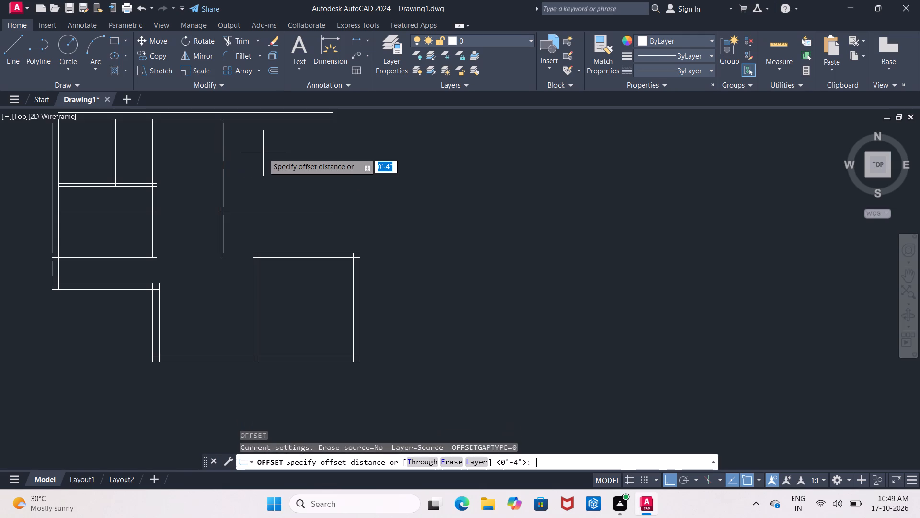
text(10'1")
key(Return)
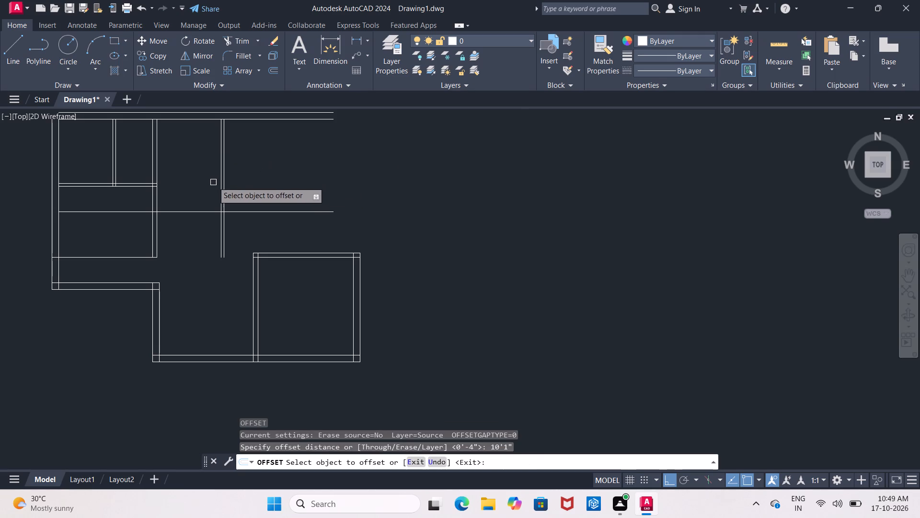
drag(224, 182, 243, 184)
click(304, 176)
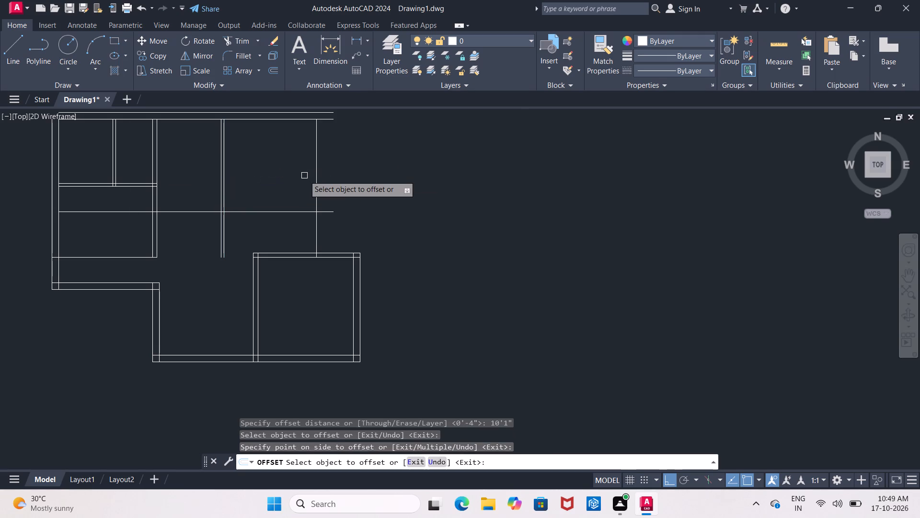
key(Return)
Offset the new vertical line 6" to the right to give the wall its thickness.
key(Return)
text(6")
key(Return)
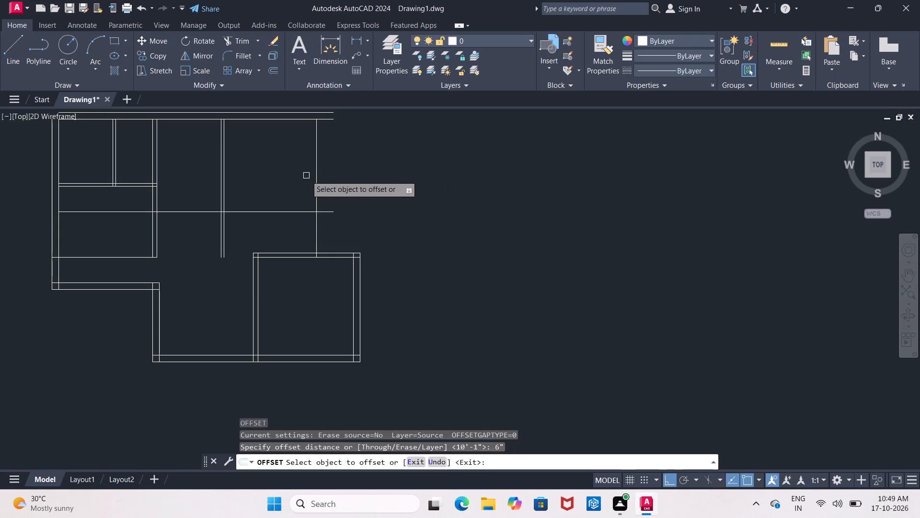
click(314, 168)
click(363, 164)
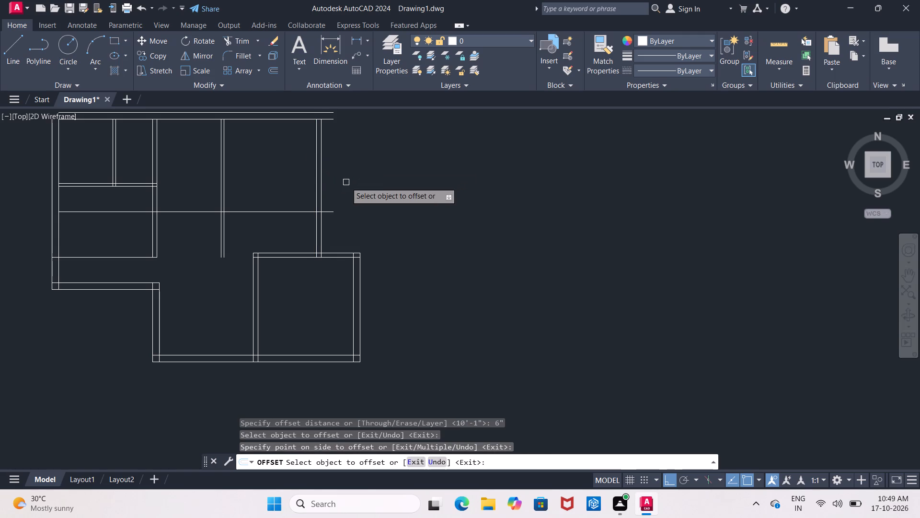
key(Return)
Offset the outer line of the new 6" wall 6' to the right.
key(Return)
key(6)
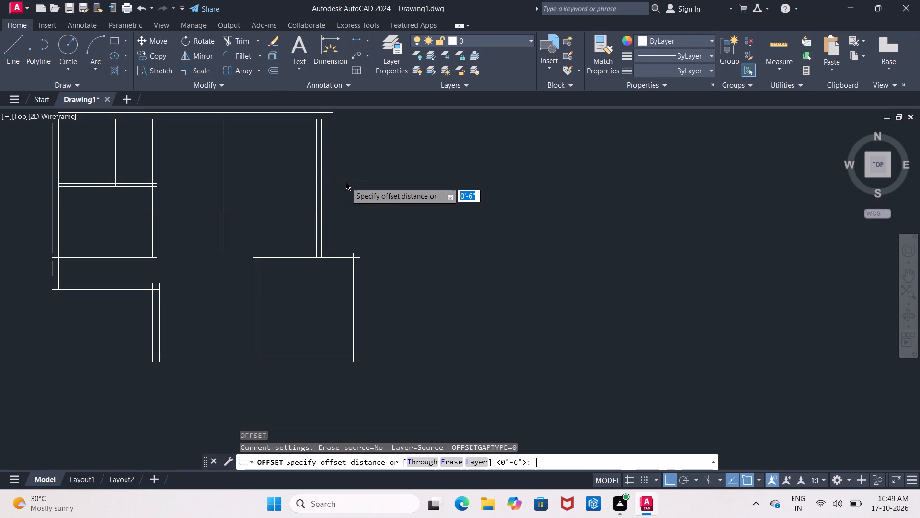
key(apostrophe)
key(Return)
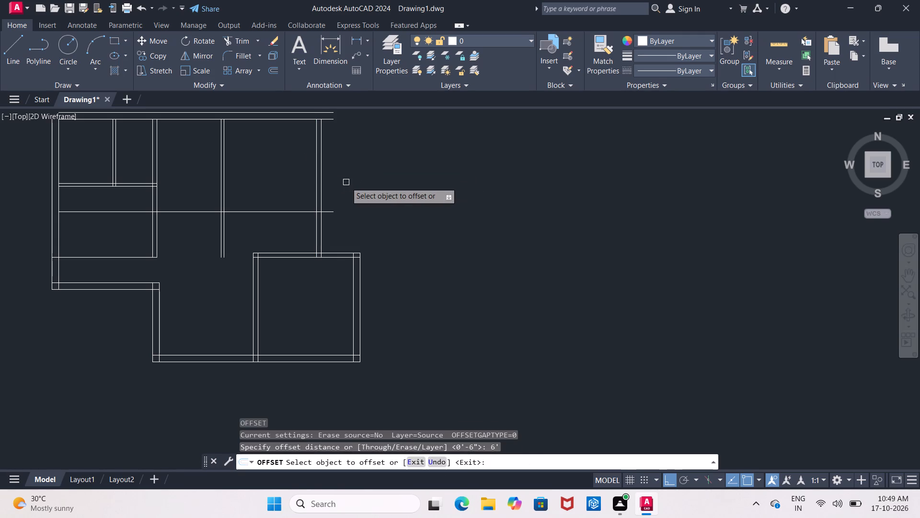
click(322, 185)
click(404, 182)
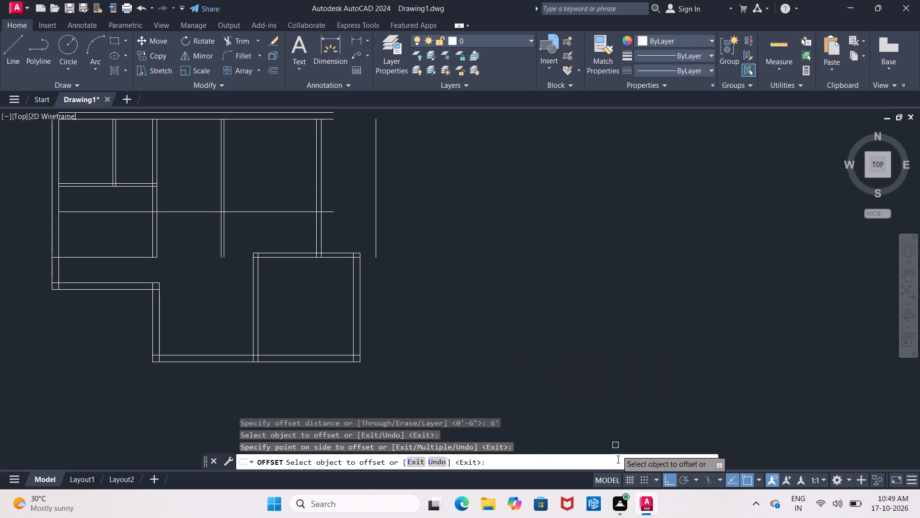
Switch from AutoCAD to the other open application.
click(621, 496)
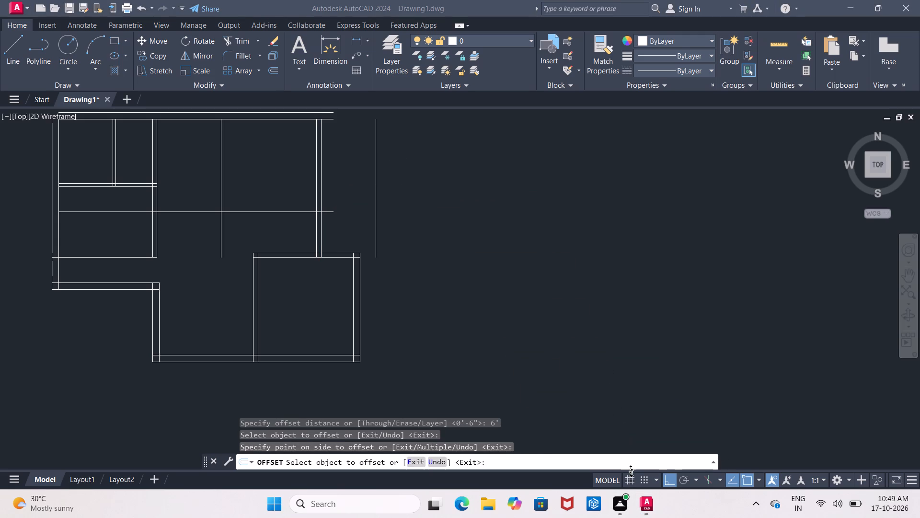
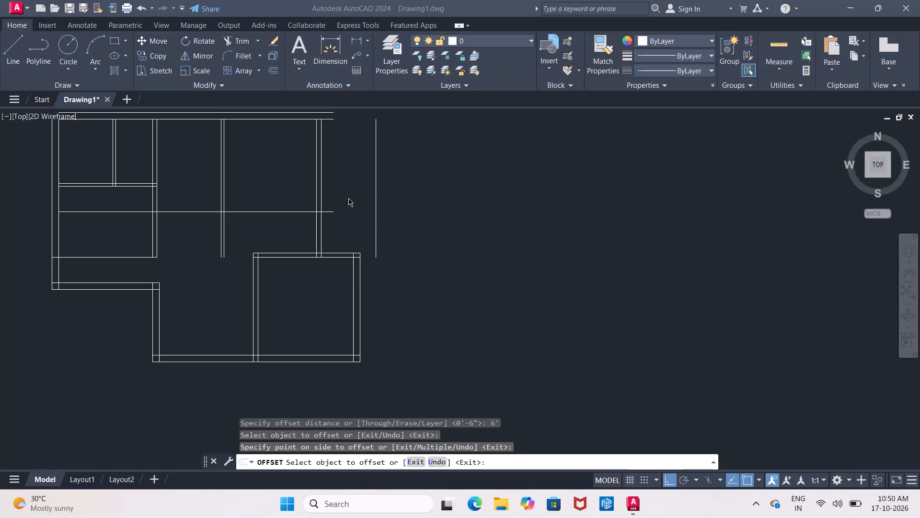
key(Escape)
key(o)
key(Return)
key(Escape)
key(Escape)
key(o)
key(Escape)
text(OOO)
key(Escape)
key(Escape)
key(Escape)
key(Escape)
Return to the drawing and offset the rightmost vertical line 9" to the right to give the outer wall its thickness.
click(545, 461)
key(Escape)
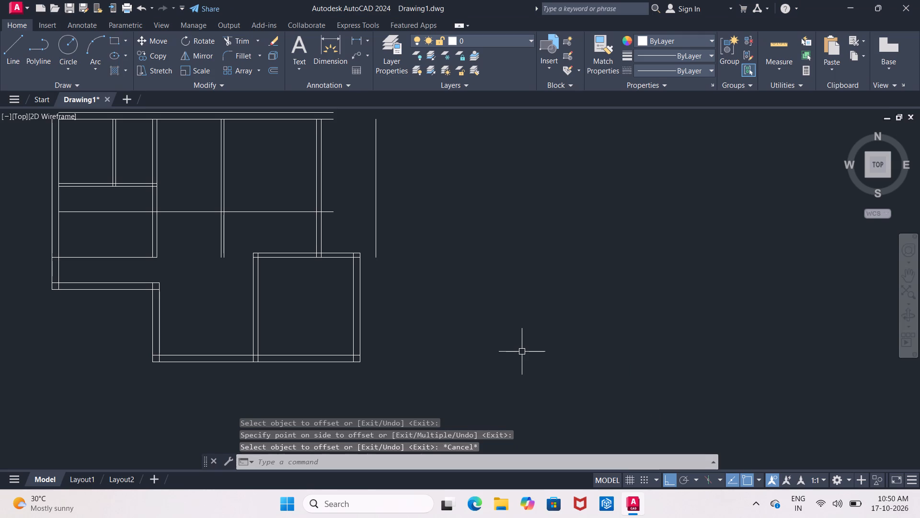
key(o)
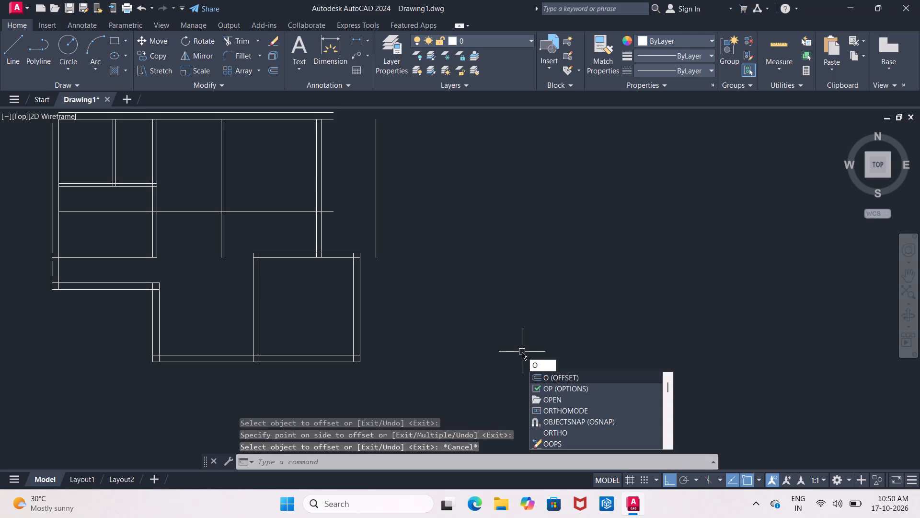
key(Return)
key(9)
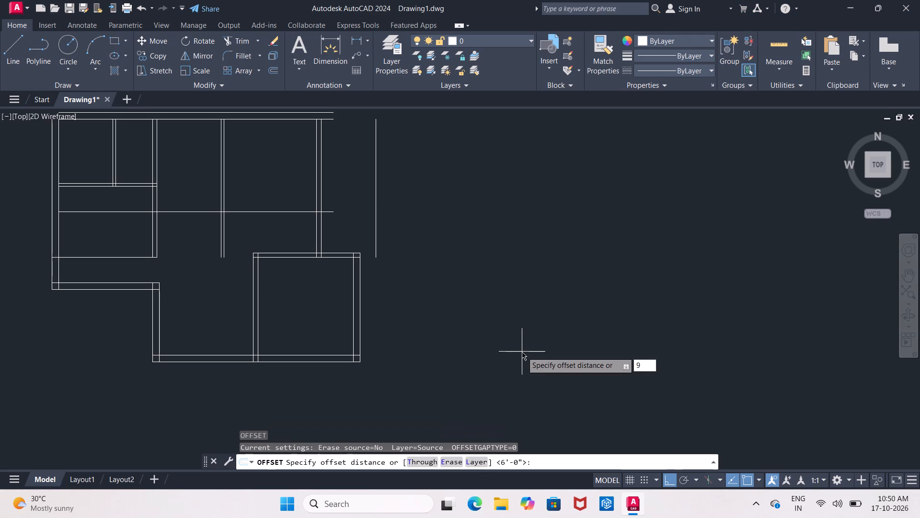
key(shift+quotedbl)
key(Return)
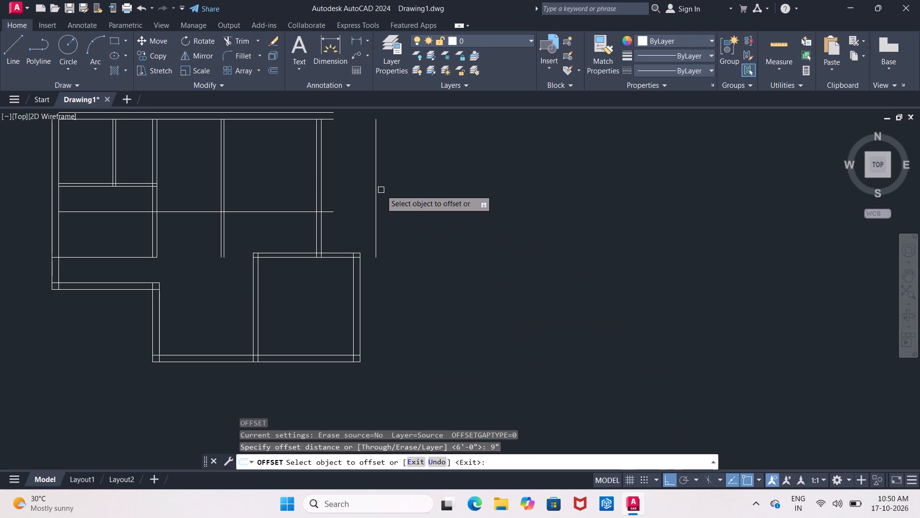
click(375, 188)
click(422, 187)
key(Escape)
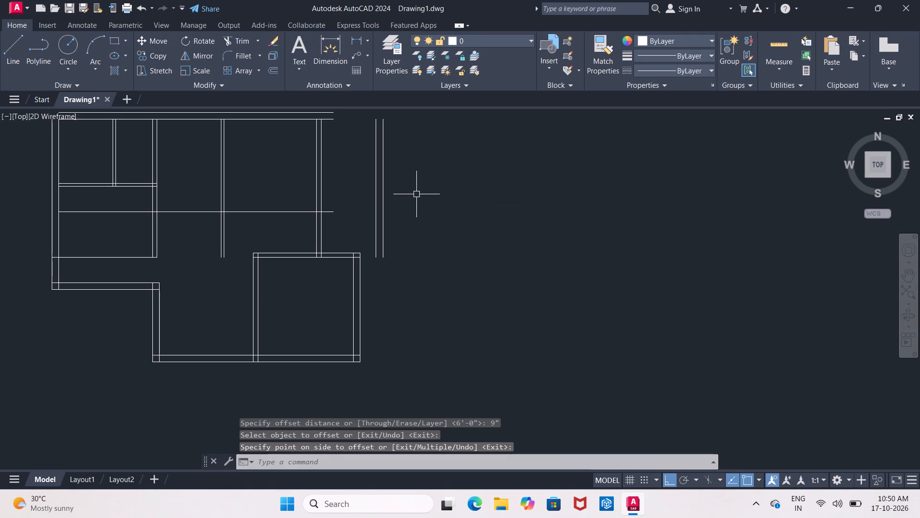
key(Escape)
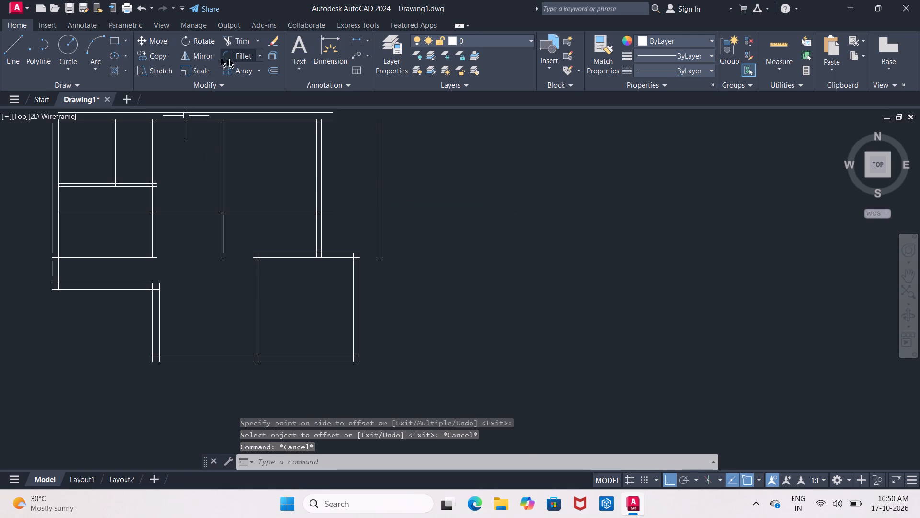
Fillet the top wall's inner and outer lines to the matching lines of the new 9" right wall to close the corner.
click(230, 59)
middle_drag(272, 170, 175, 260)
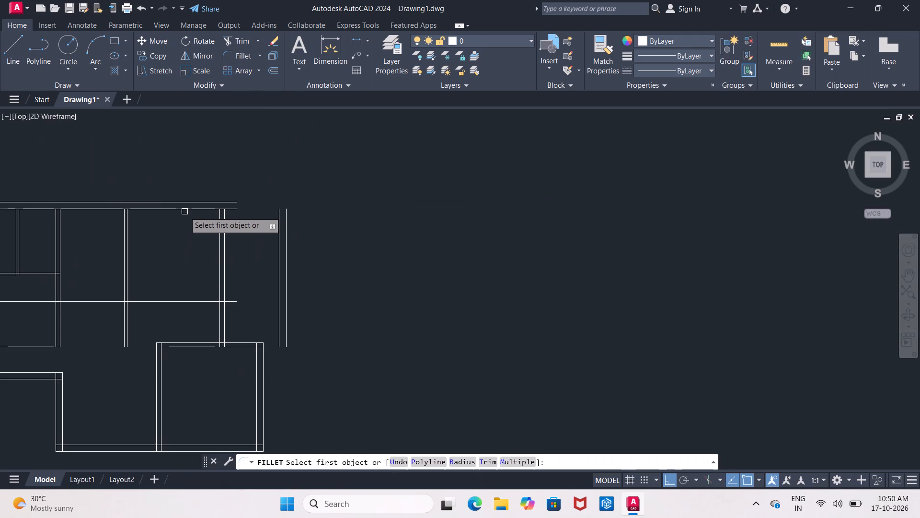
click(186, 209)
click(278, 232)
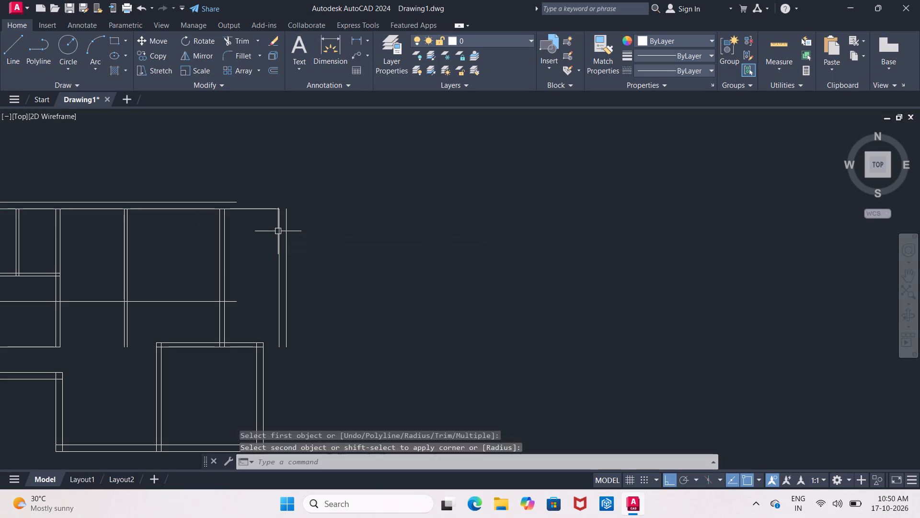
click(227, 56)
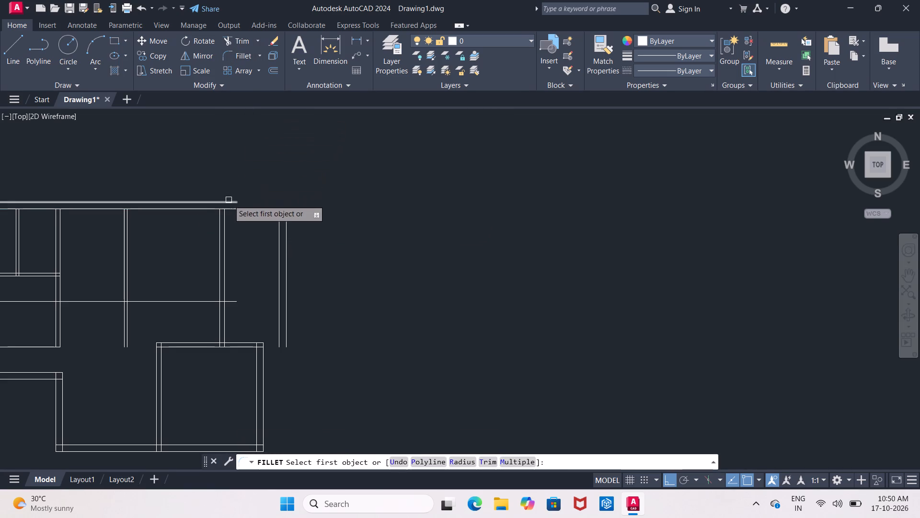
click(229, 200)
click(287, 227)
Offset the top wall's inner line 5' downward.
middle_drag(300, 234, 310, 152)
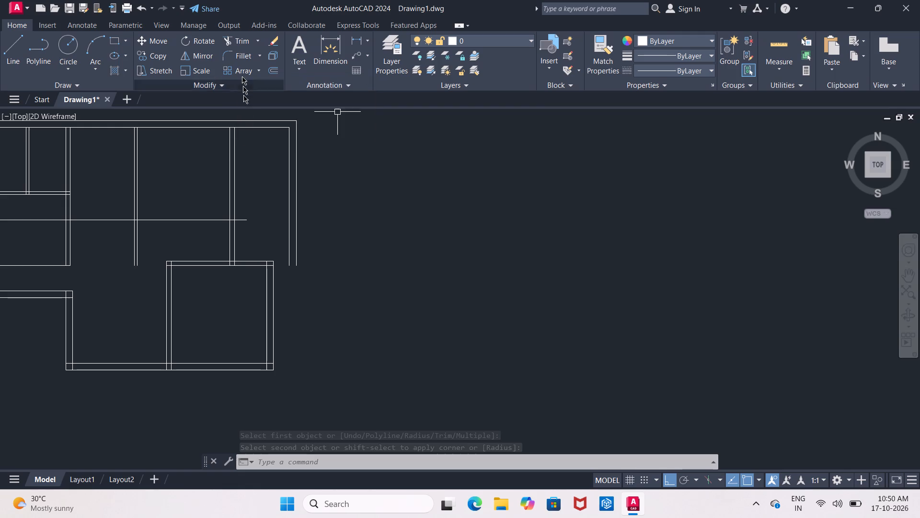
middle_drag(254, 239, 222, 194)
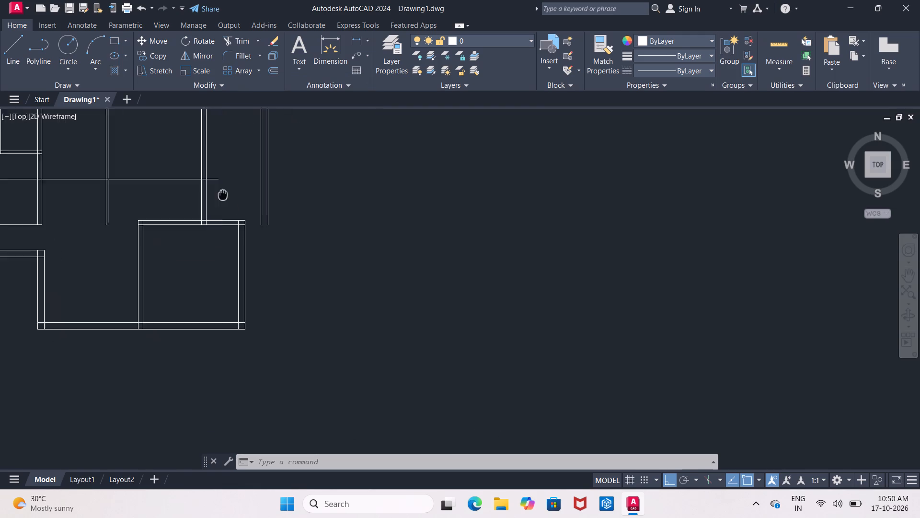
scroll(222, 194, down, 1)
middle_drag(222, 194, 222, 194)
scroll(218, 203, up, 1)
key(Escape)
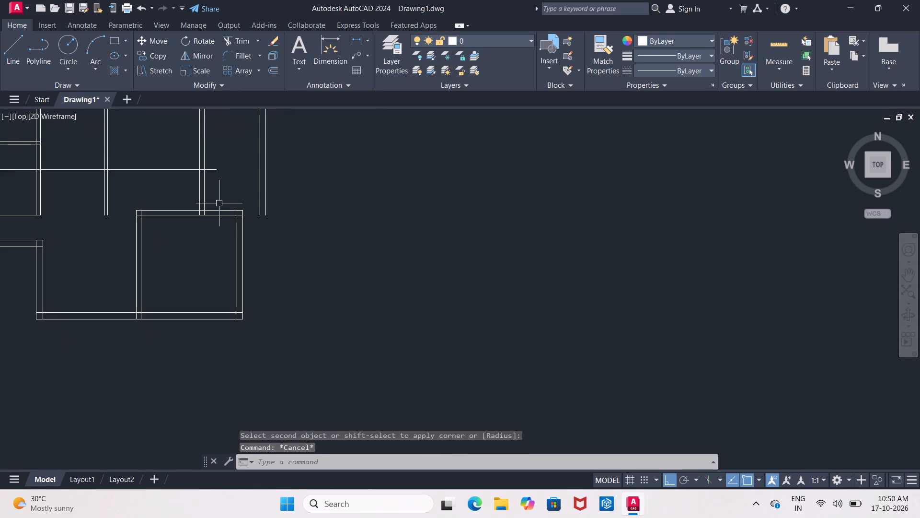
middle_drag(219, 203, 212, 232)
middle_drag(218, 228, 197, 259)
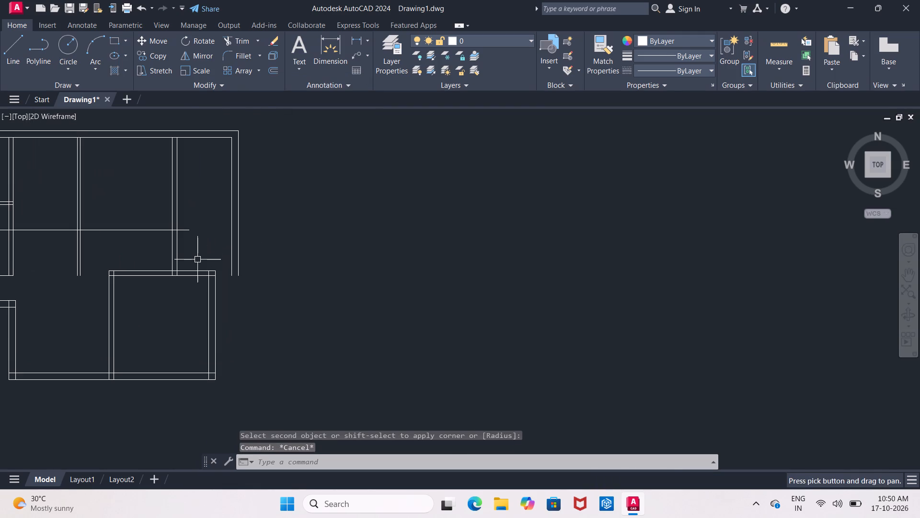
key(o)
key(Return)
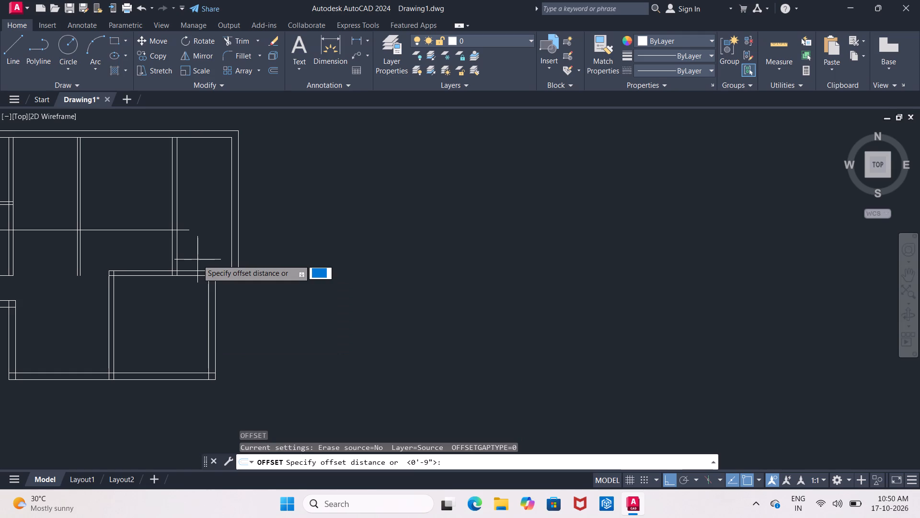
text(5')
key(Return)
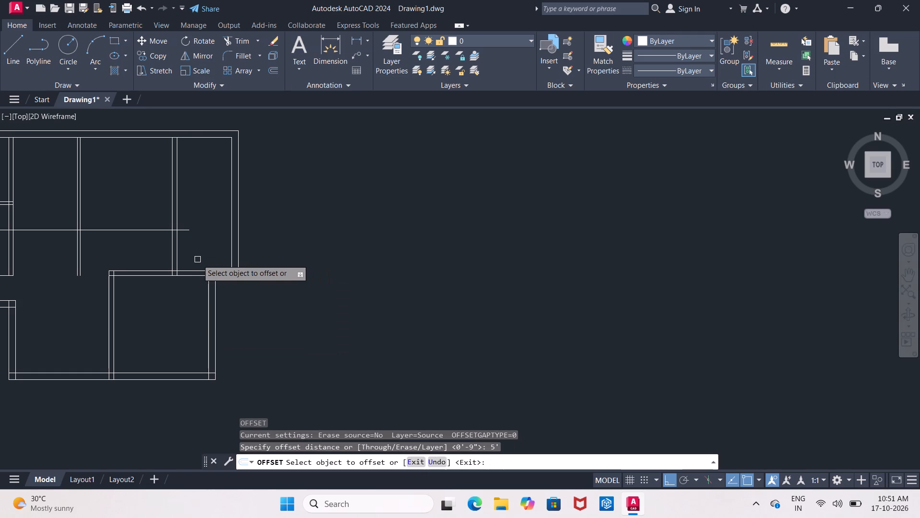
click(195, 138)
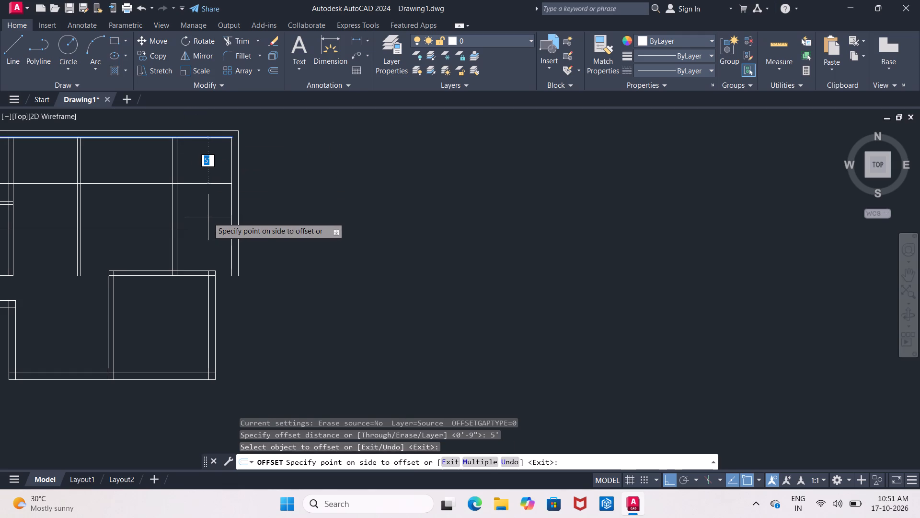
click(208, 217)
key(Return)
Offset the new horizontal line 9" downward to give the cross wall its thickness.
key(Return)
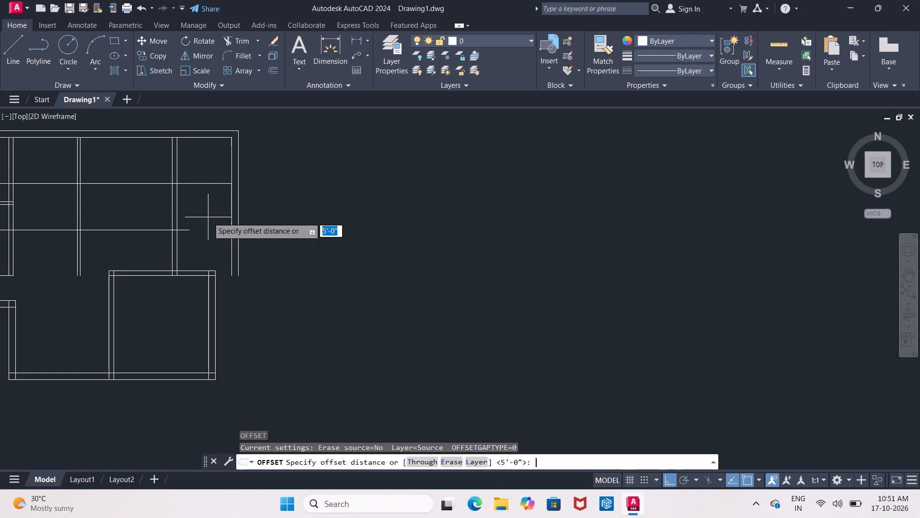
text(9")
key(Return)
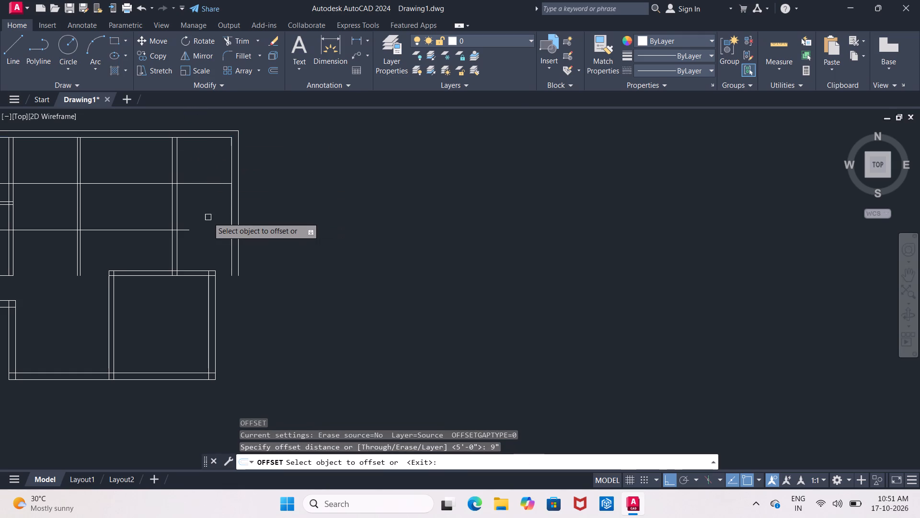
click(205, 179)
drag(210, 182, 214, 188)
click(230, 232)
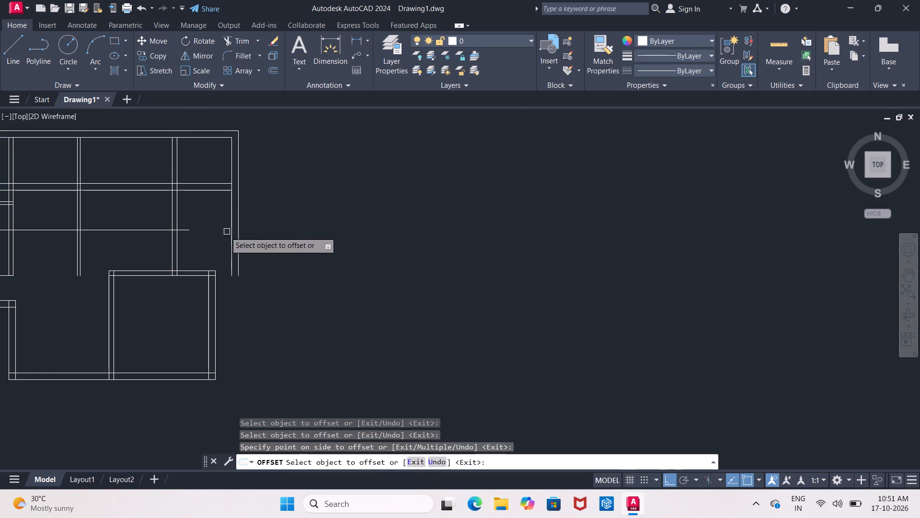
key(Escape)
Trim both new cross-wall lines out of the bay between the 4" partition and the 6" wall.
text(TR)
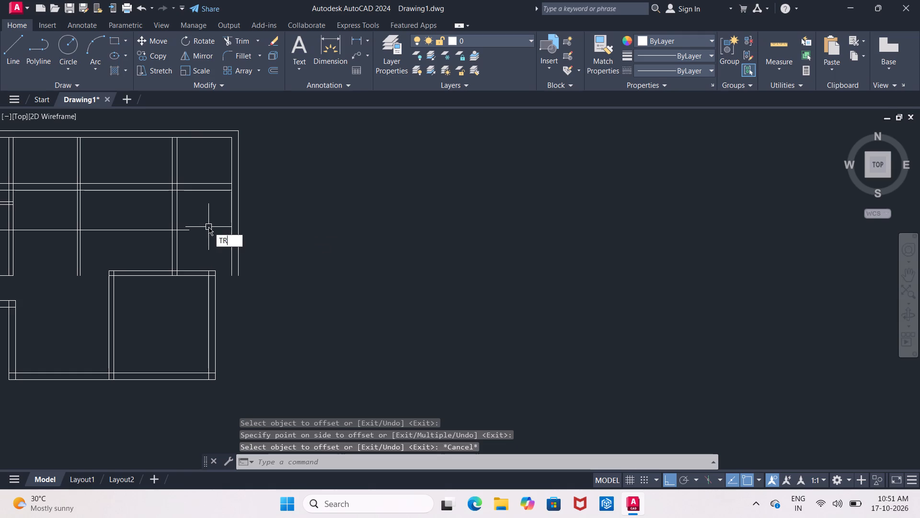
key(Return)
key(Return)
drag(137, 171, 146, 203)
click(151, 221)
key(Escape)
Erase the two leftover cross-wall line pieces between the left outer wall and the 4" partition.
middle_drag(142, 215, 236, 184)
click(149, 154)
click(148, 156)
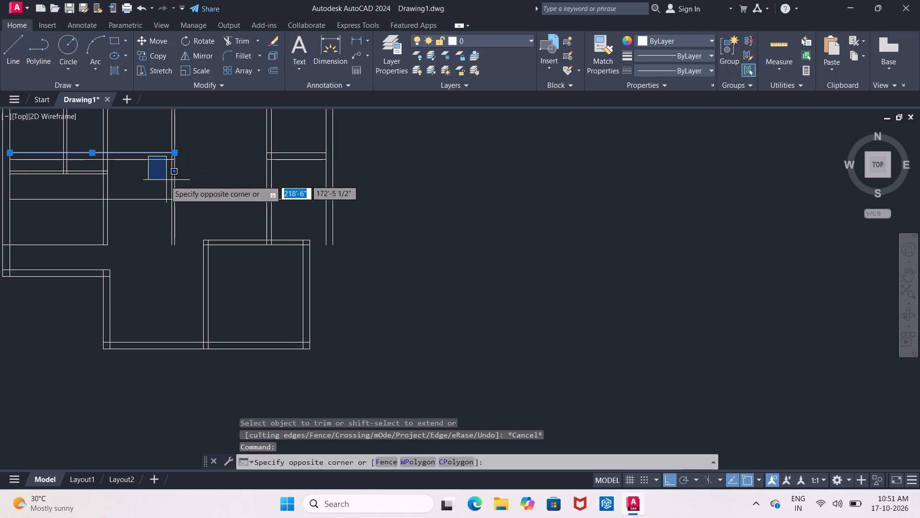
click(162, 181)
click(151, 163)
click(150, 161)
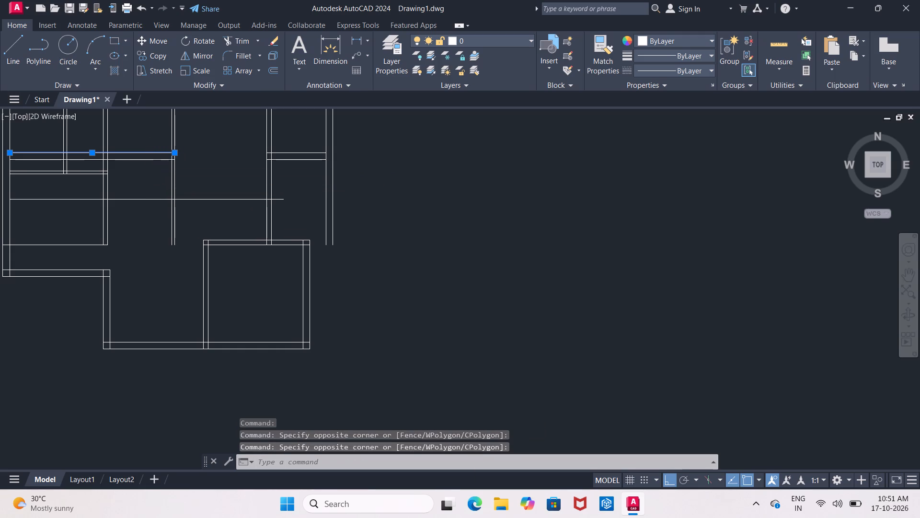
click(150, 161)
click(145, 161)
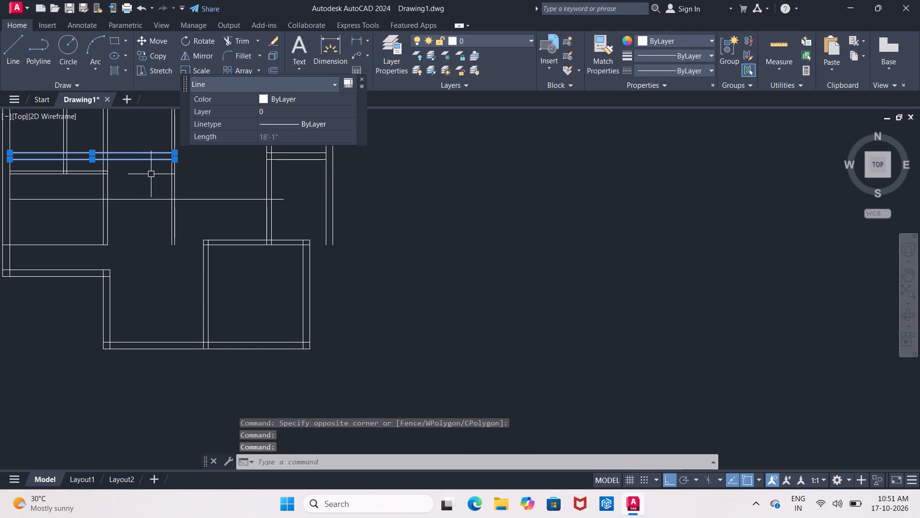
key(Delete)
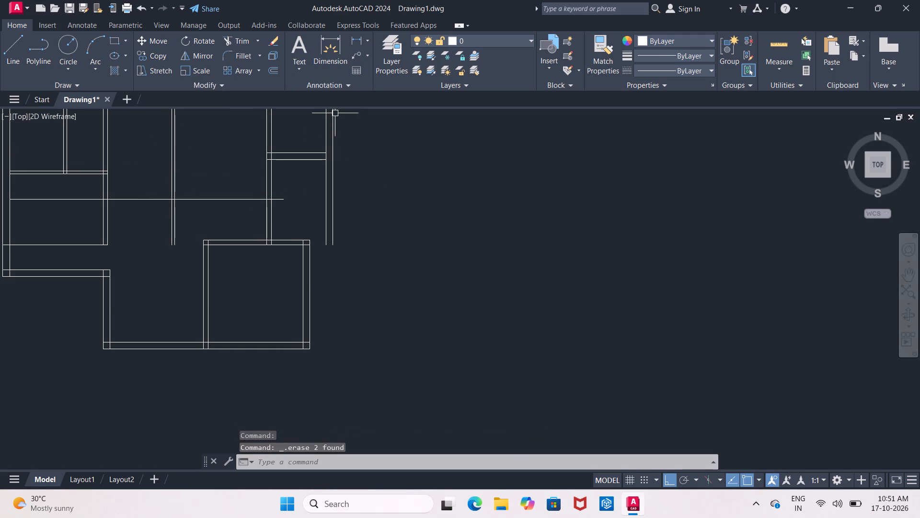
Extend both lines of the lower room's right wall up to the new 9" cross wall.
middle_drag(335, 113, 260, 181)
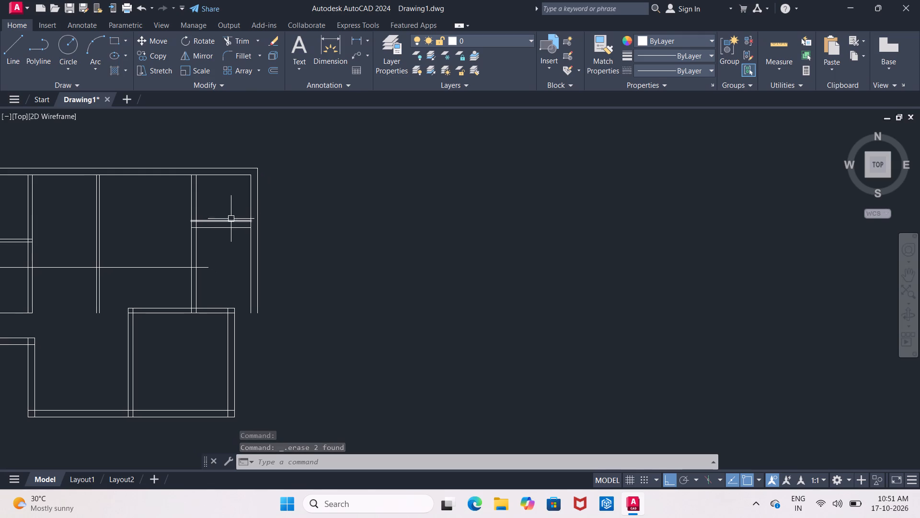
middle_drag(222, 203, 211, 184)
key(Escape)
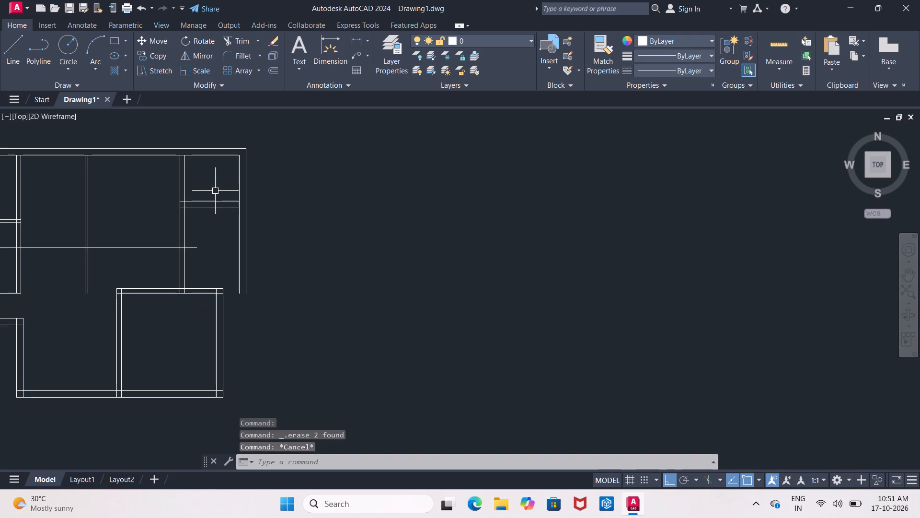
key(Escape)
text(EXT)
key(BackSpace)
key(BackSpace)
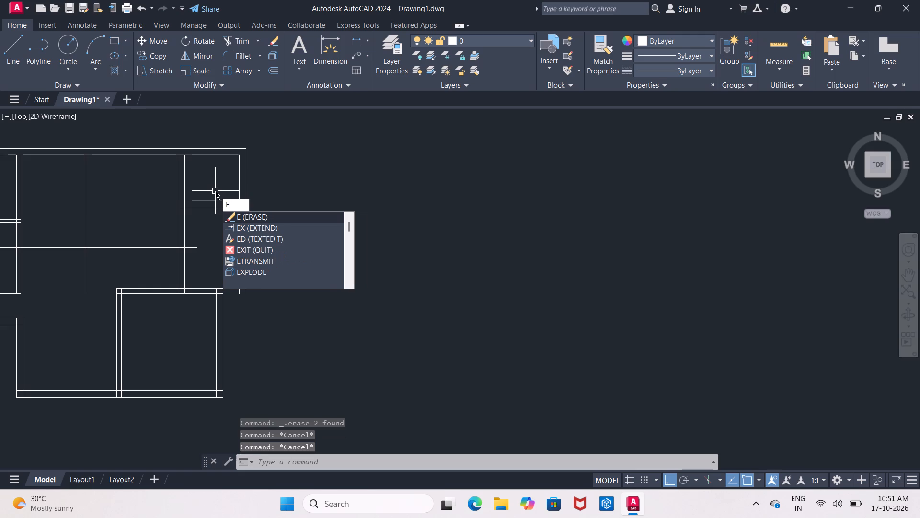
key(x)
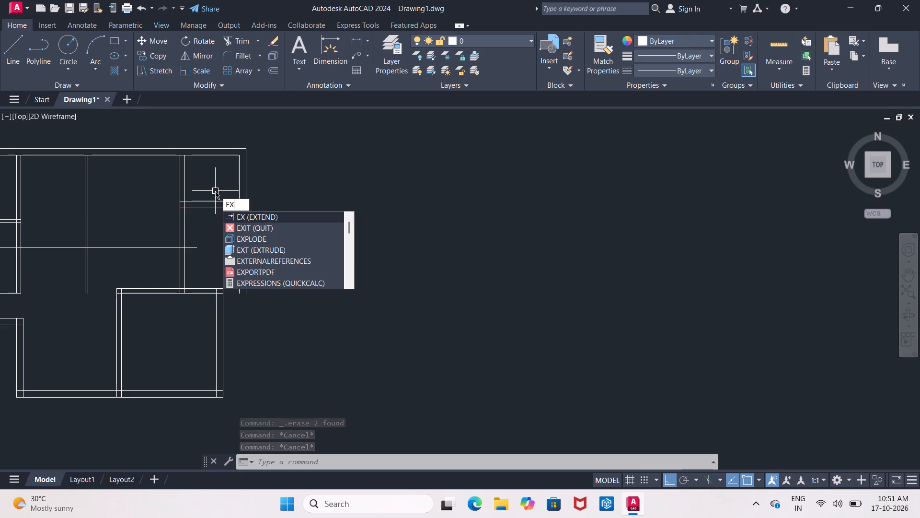
key(Return)
key(Return)
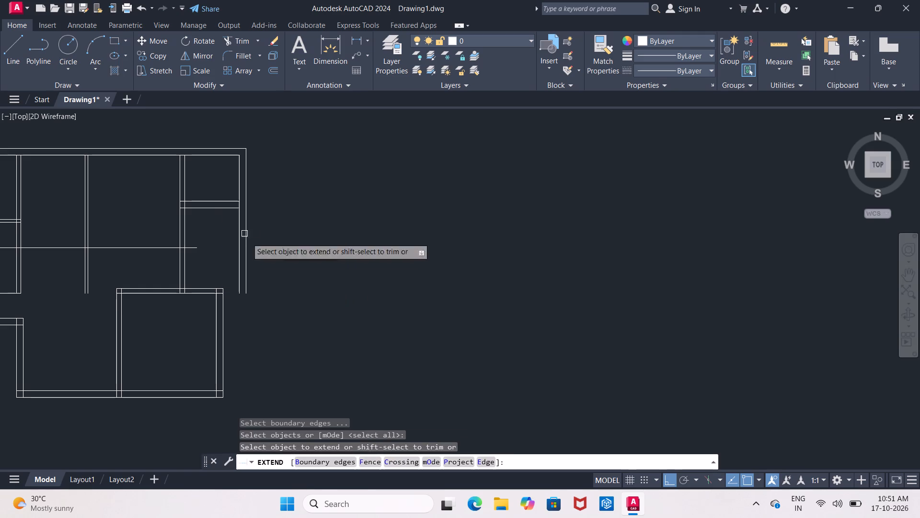
click(214, 318)
click(215, 326)
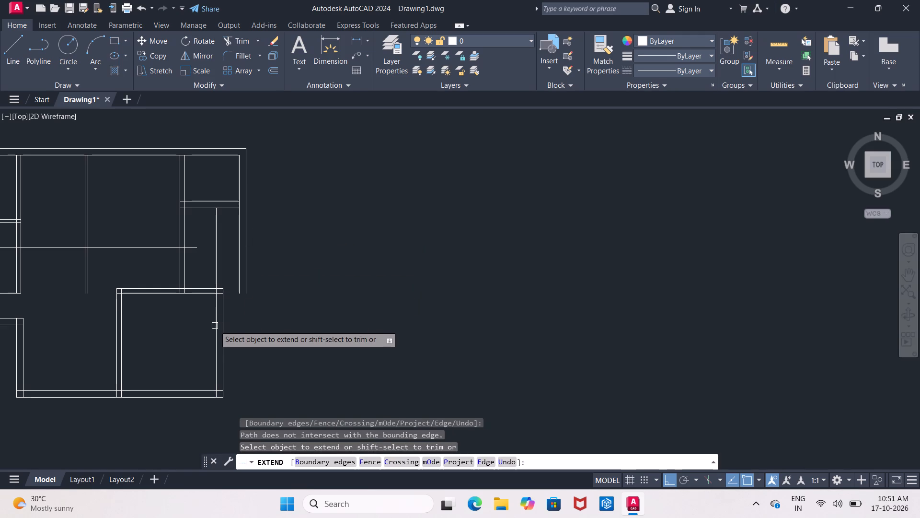
click(214, 322)
click(215, 301)
double_click(220, 321)
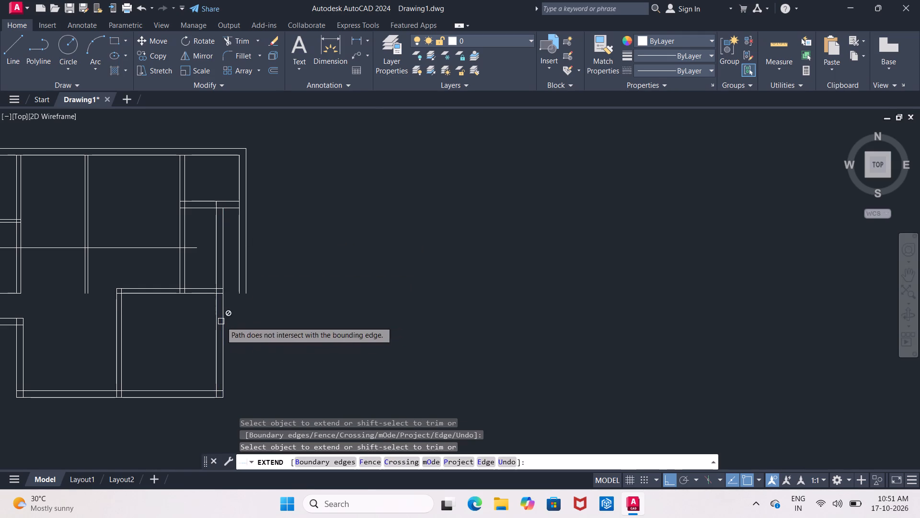
Extend the outer line of the lower room's right wall to the upper line of the 9" cross wall.
double_click(220, 311)
click(219, 301)
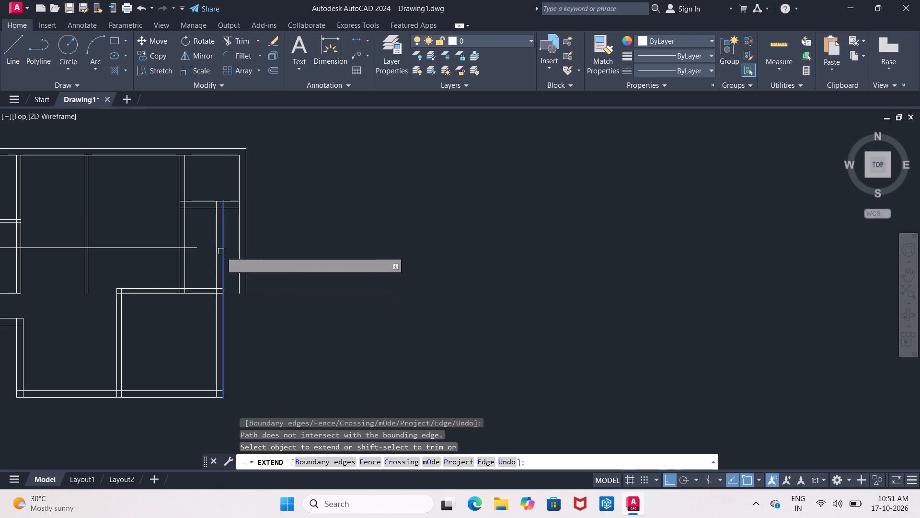
click(221, 250)
key(Escape)
Trim the long horizontal guide line beyond the 6" wall and the right outer wall's inner line below the 9" cross wall.
text(TR)
key(Return)
key(Return)
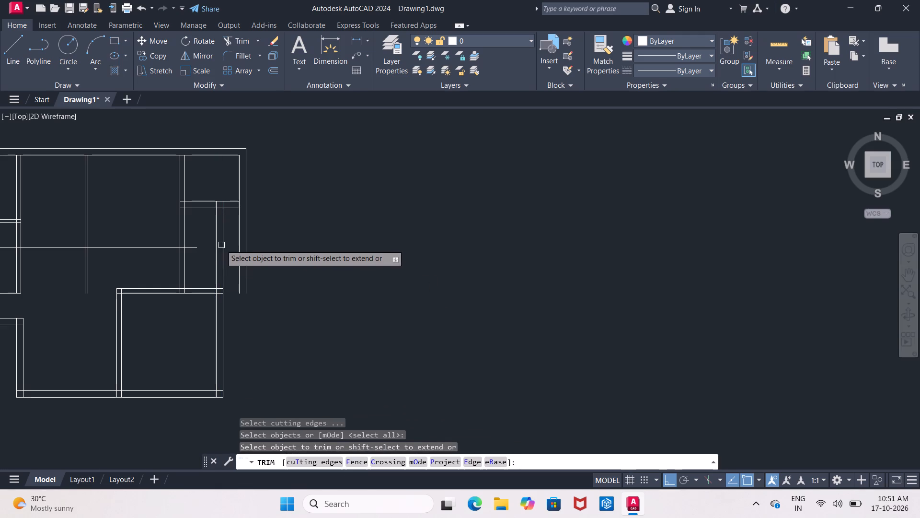
click(194, 249)
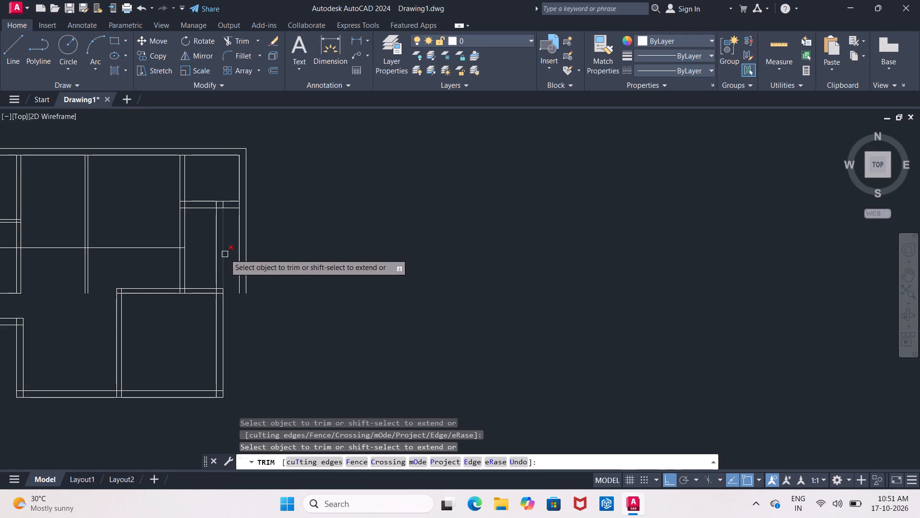
click(238, 223)
click(246, 229)
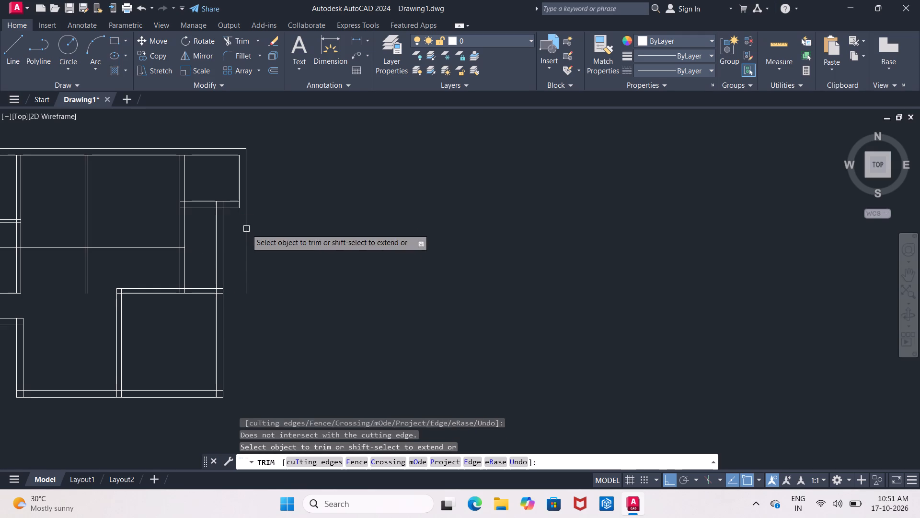
key(Escape)
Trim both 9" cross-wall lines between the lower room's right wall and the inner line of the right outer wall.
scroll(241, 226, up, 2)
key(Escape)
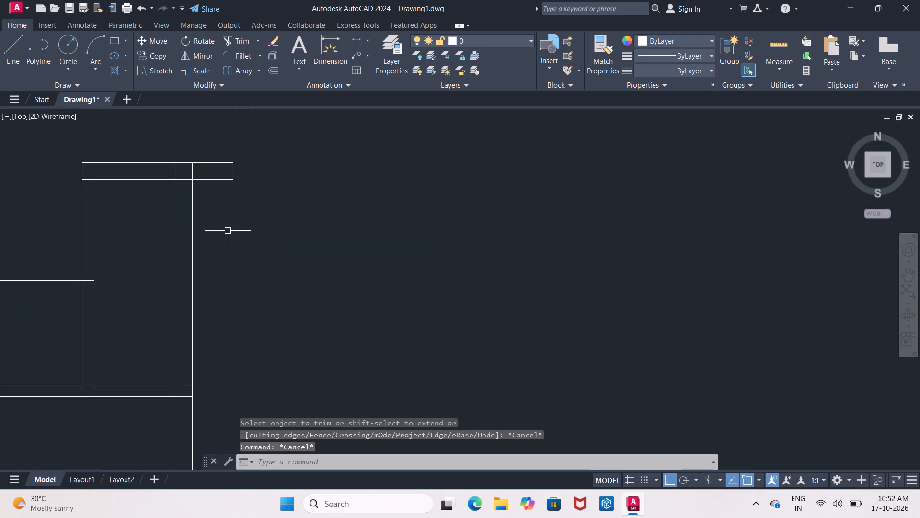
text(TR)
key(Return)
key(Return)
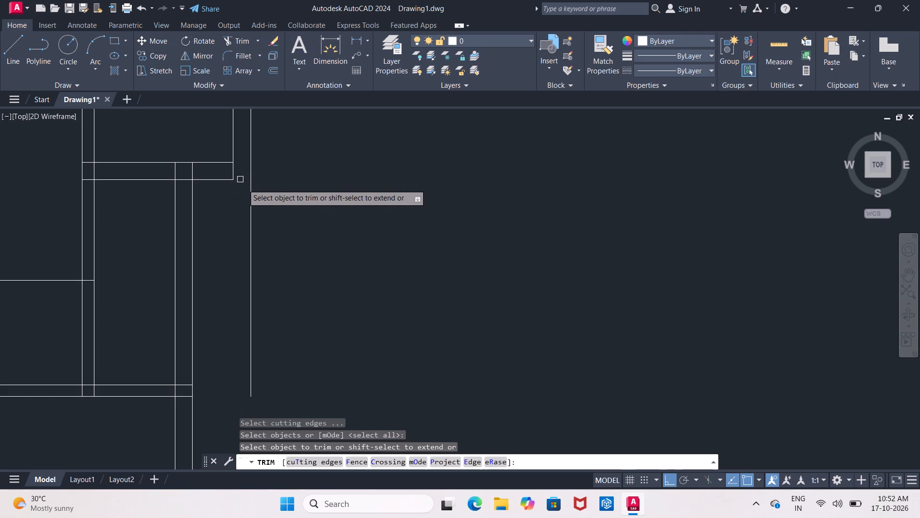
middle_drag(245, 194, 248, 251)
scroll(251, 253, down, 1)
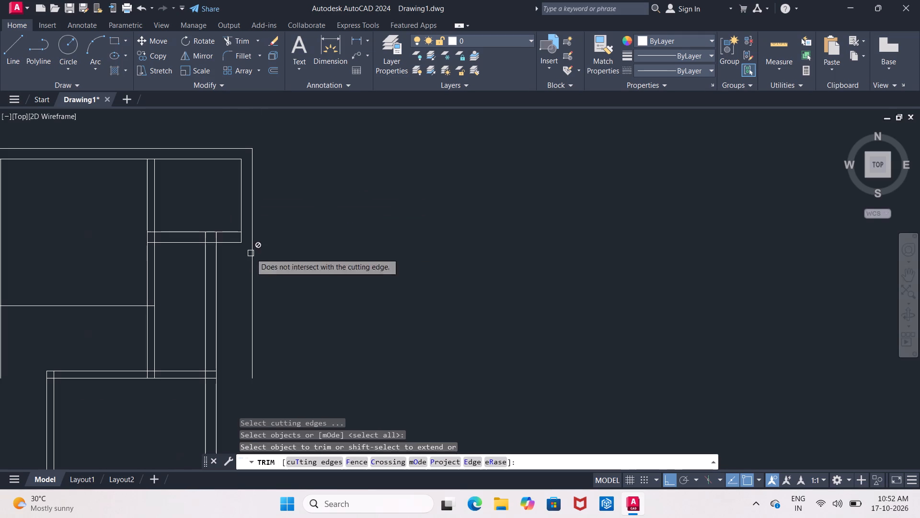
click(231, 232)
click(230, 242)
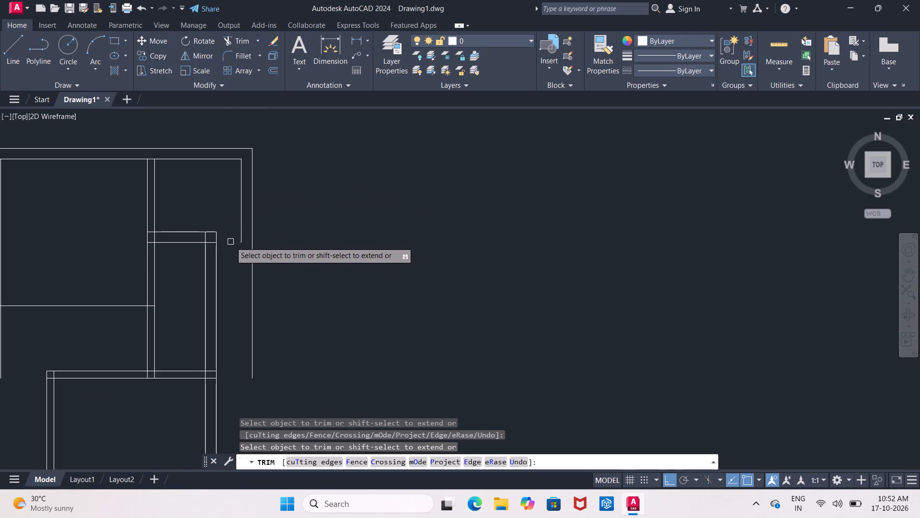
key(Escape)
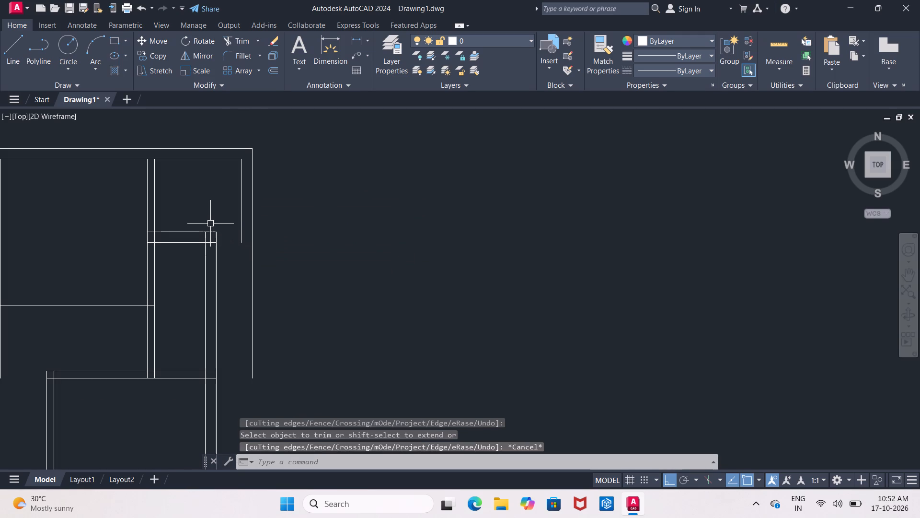
Extend both 9" cross-wall lines to the outer line of the right outer wall.
text(EX)
key(Return)
key(Return)
click(194, 230)
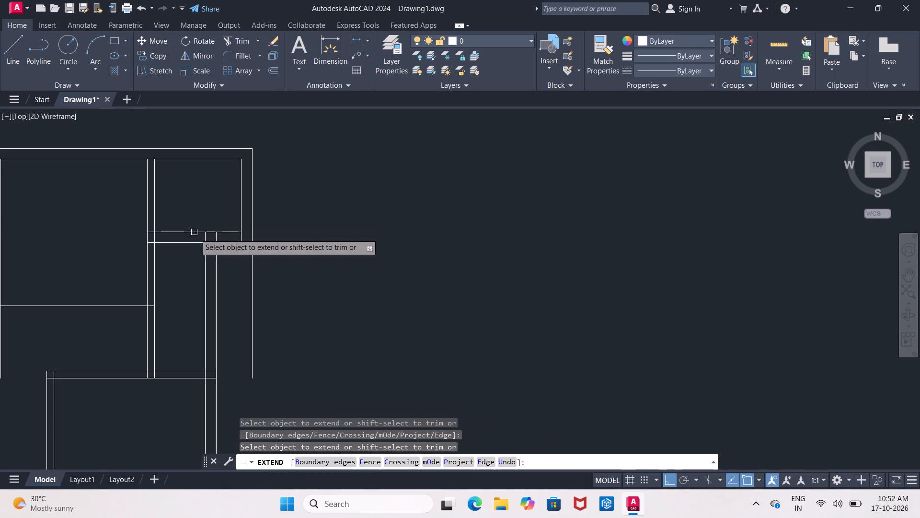
triple_click(195, 242)
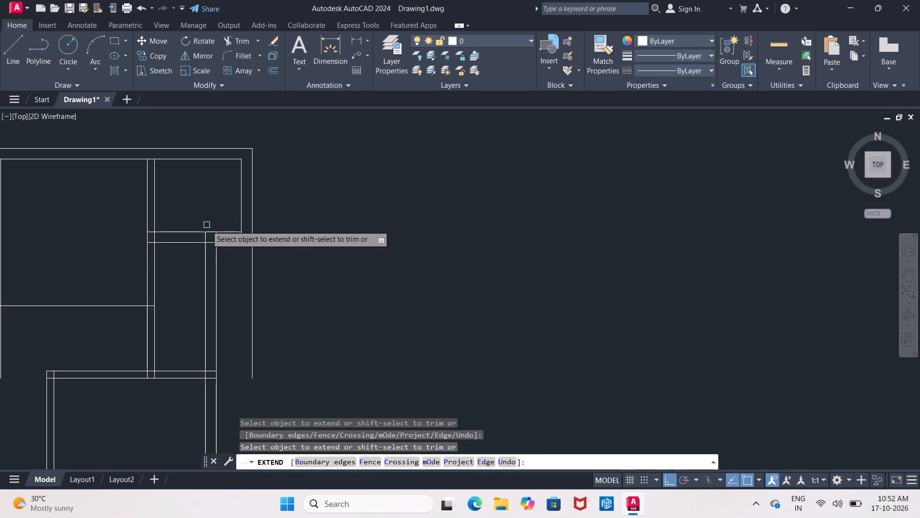
click(228, 230)
key(Escape)
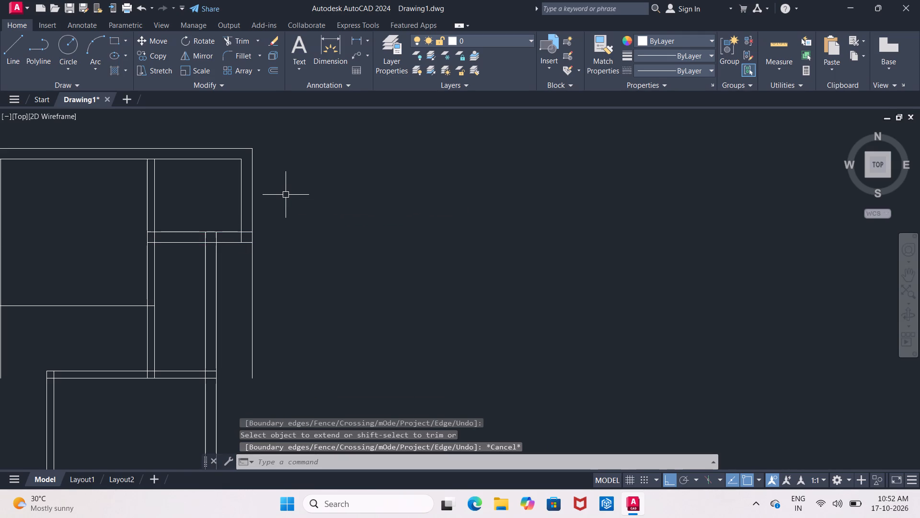
Trim the right outer wall's outer line below the 9" cross wall to close the small room's corner.
text(TR)
key(Return)
key(Return)
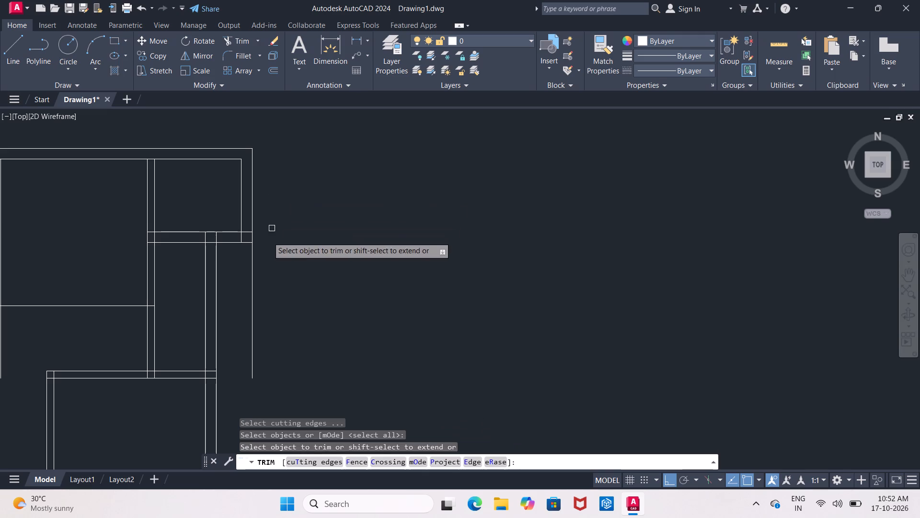
click(252, 264)
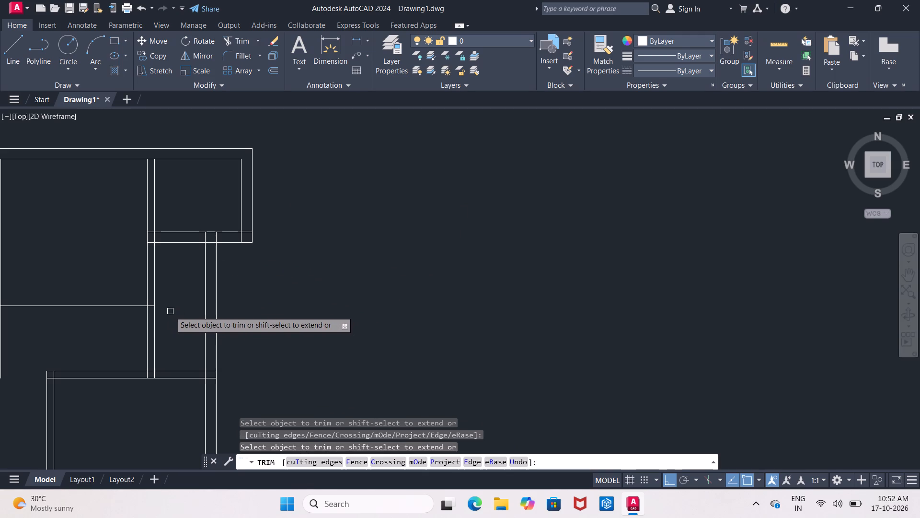
Trim both lines of the middle 4" partition below the long horizontal guide line.
scroll(169, 307, down, 1)
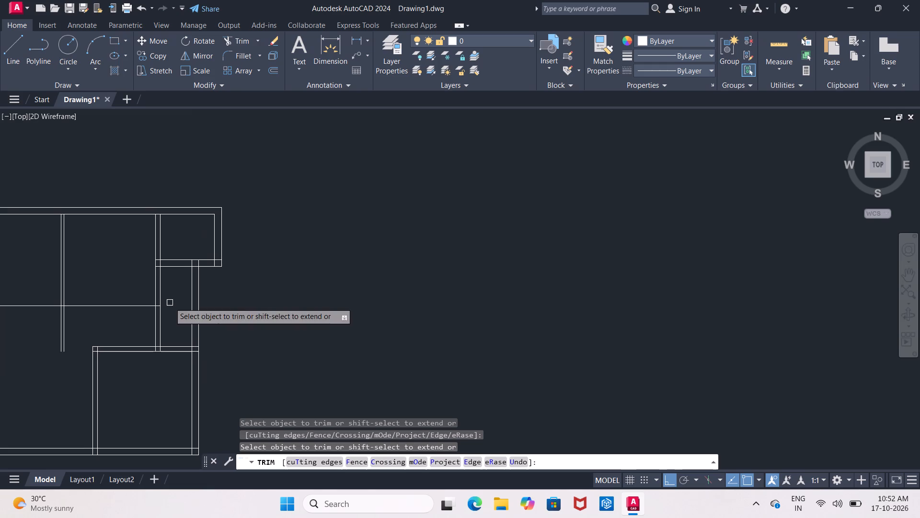
middle_drag(170, 303, 172, 264)
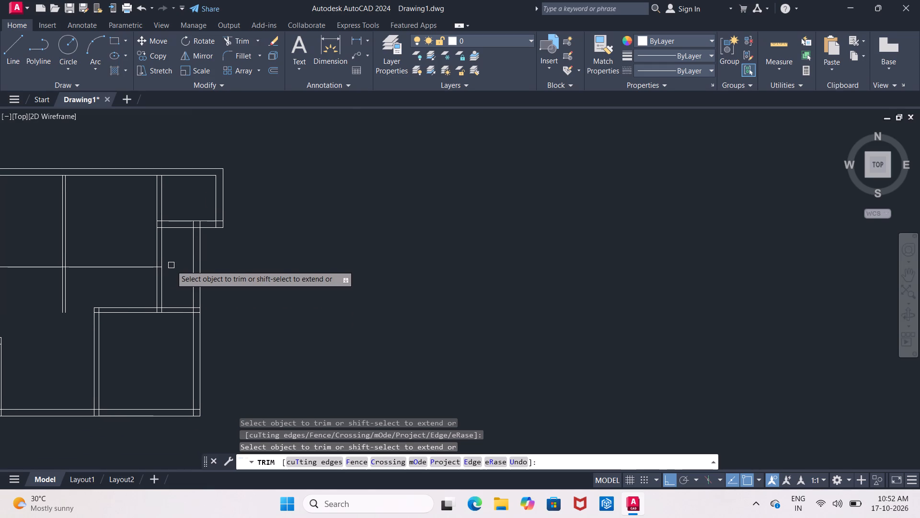
middle_drag(171, 265, 243, 255)
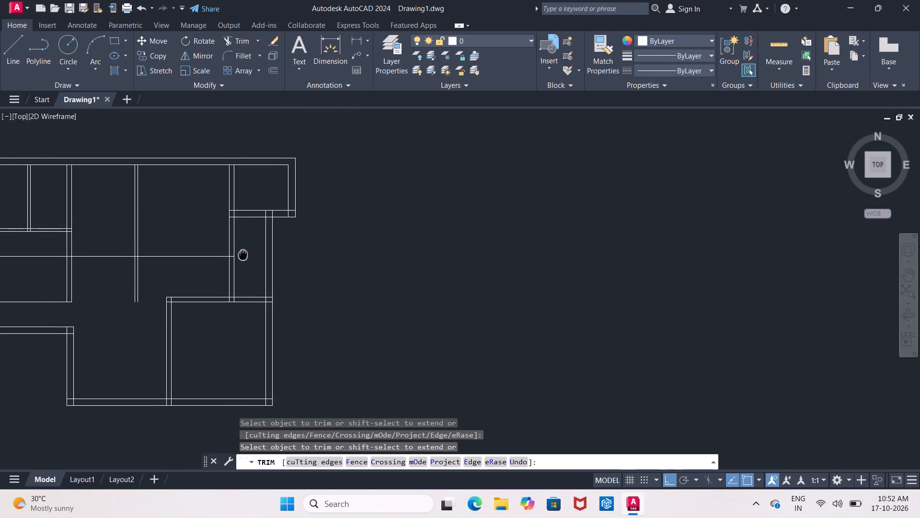
middle_drag(243, 255, 244, 256)
middle_drag(260, 256, 285, 234)
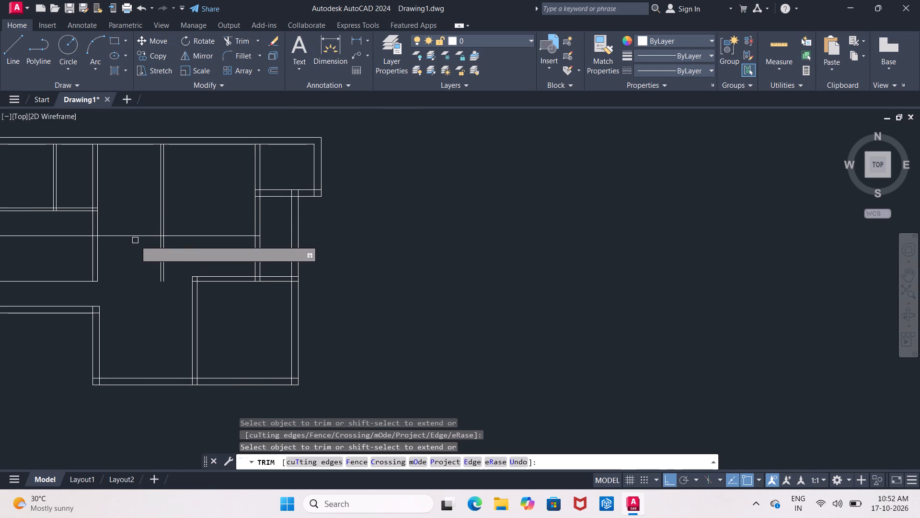
drag(135, 240, 154, 245)
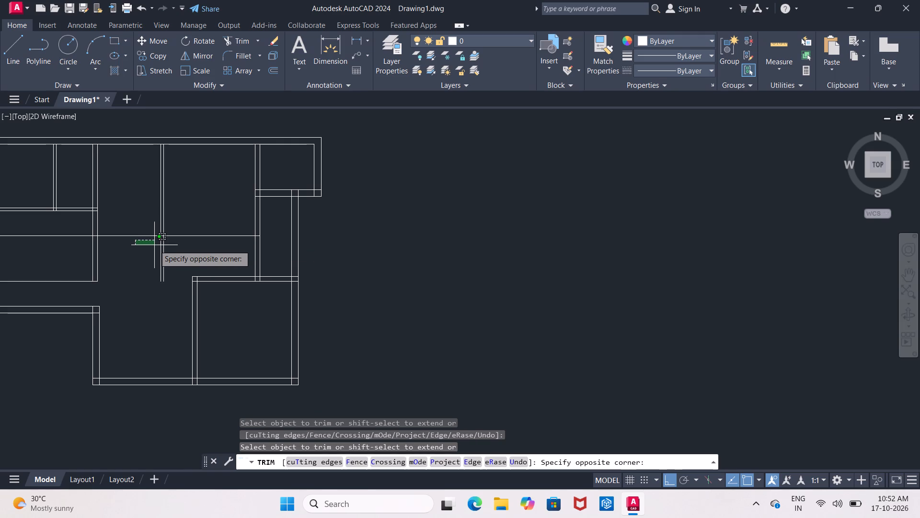
drag(154, 245, 162, 247)
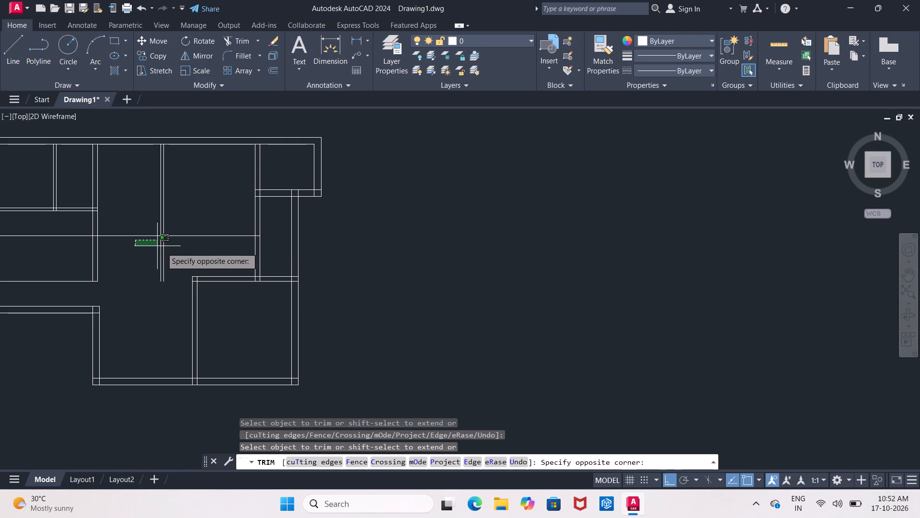
drag(162, 247, 176, 252)
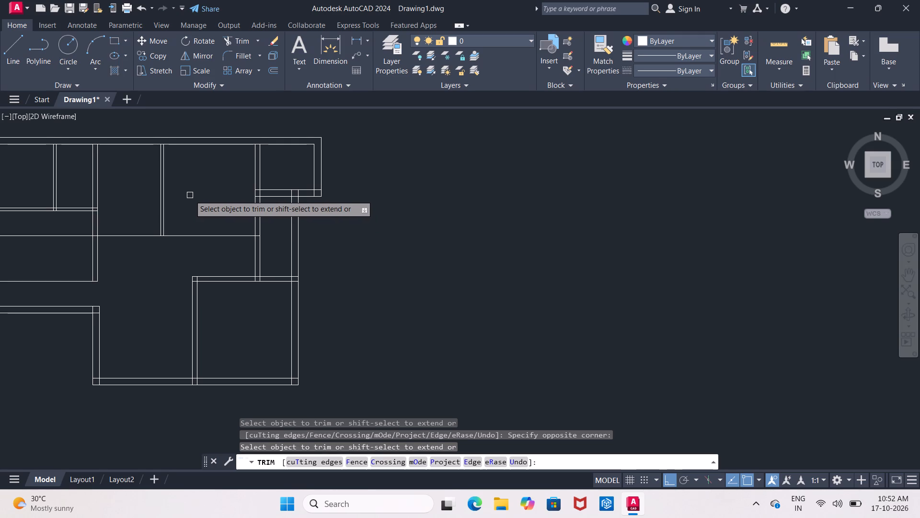
Trim the horizontal guide line out of the bays on both sides of the middle 4" partition.
drag(190, 195, 203, 248)
middle_drag(189, 254, 232, 245)
drag(176, 214, 186, 261)
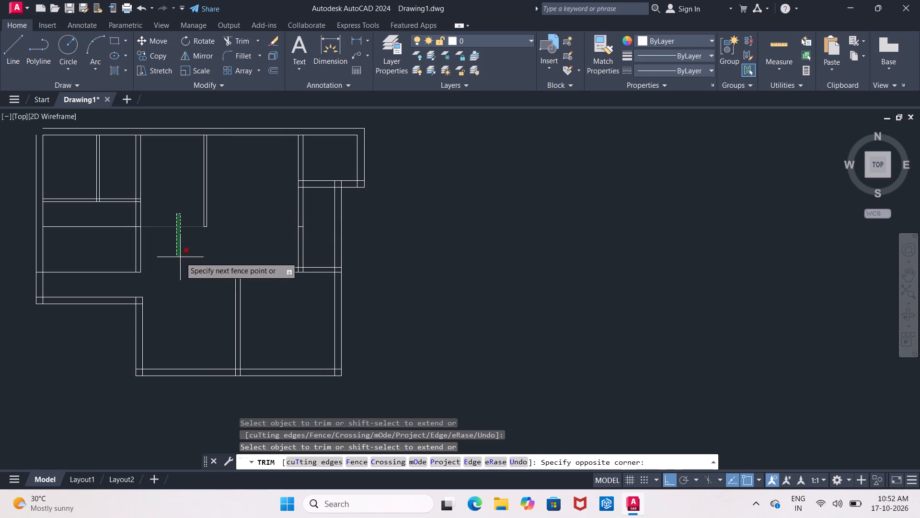
click(182, 260)
key(Escape)
Erase the leftover guide line piece crossing the room beside the left outer wall.
middle_drag(191, 258, 297, 228)
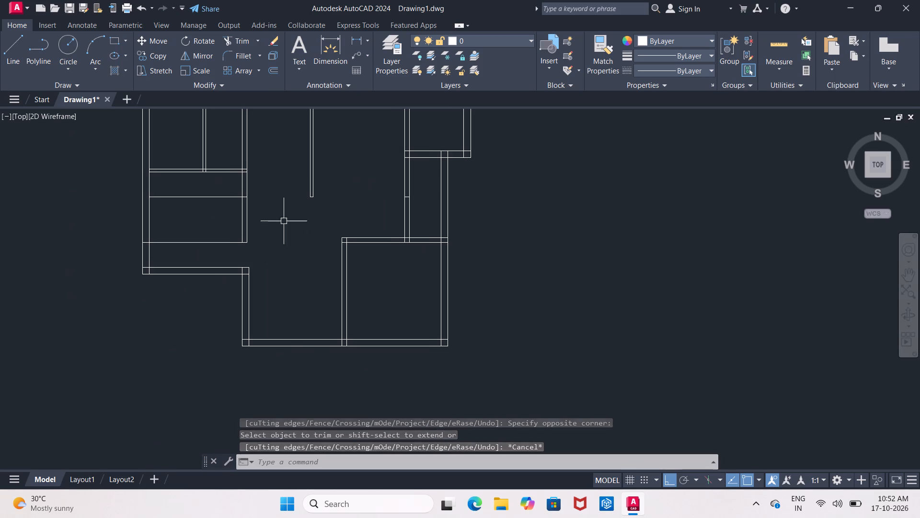
click(196, 198)
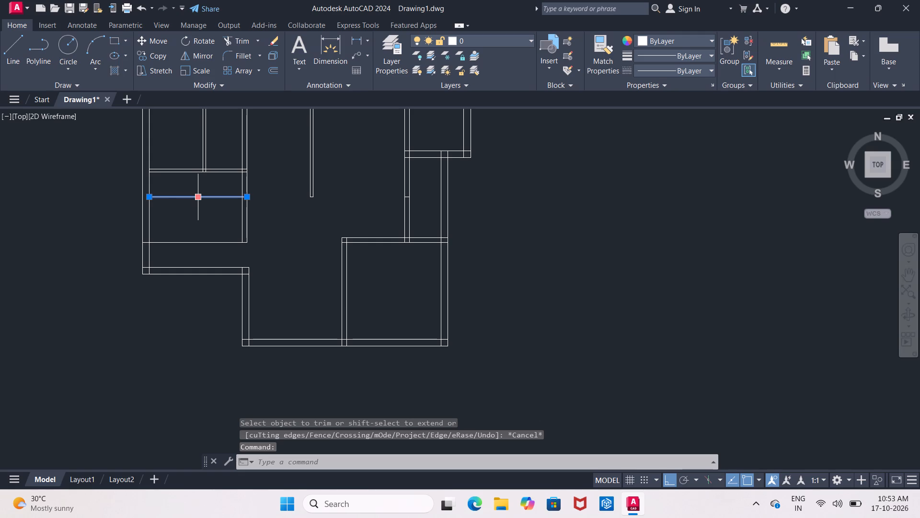
key(Delete)
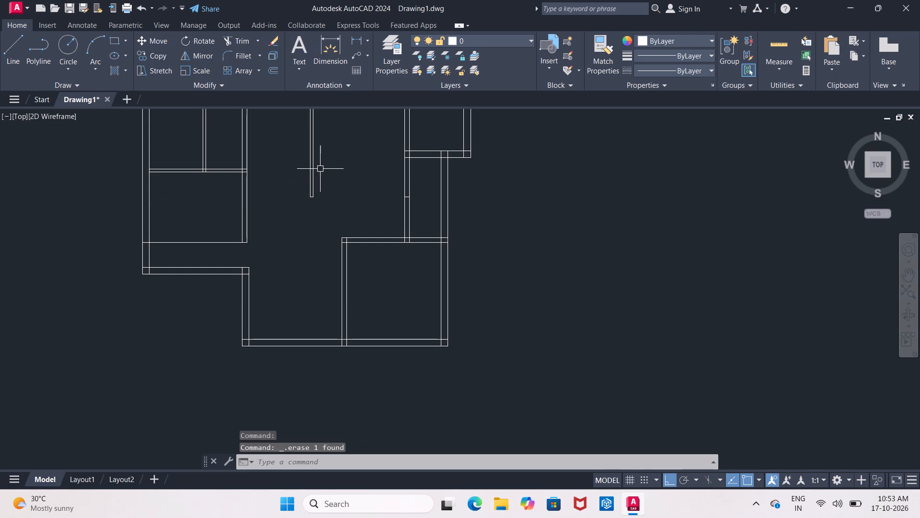
Switch from the AutoCAD drawing to the desktop.
scroll(418, 202, up, 1)
middle_drag(418, 202, 334, 197)
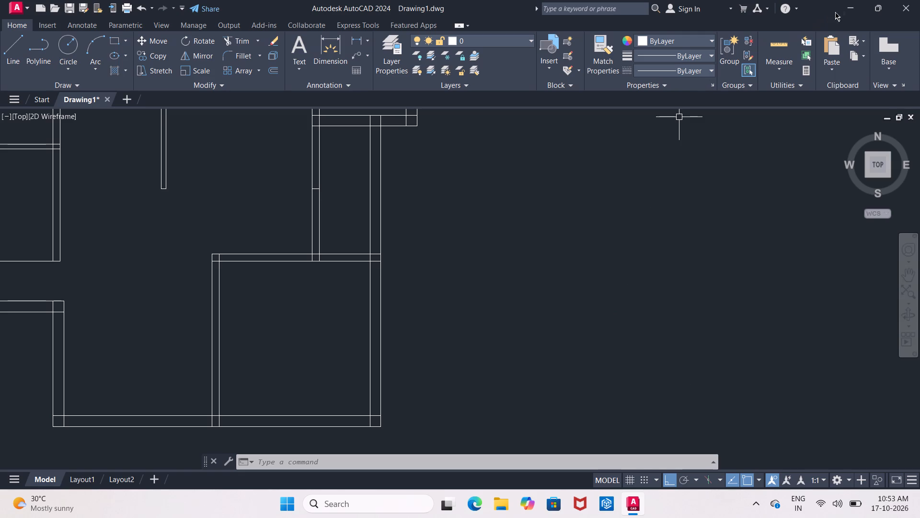
click(847, 7)
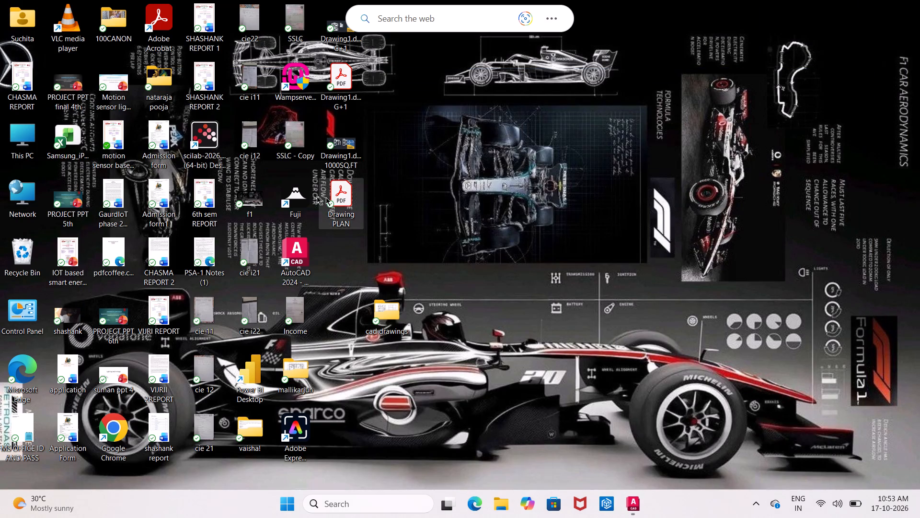
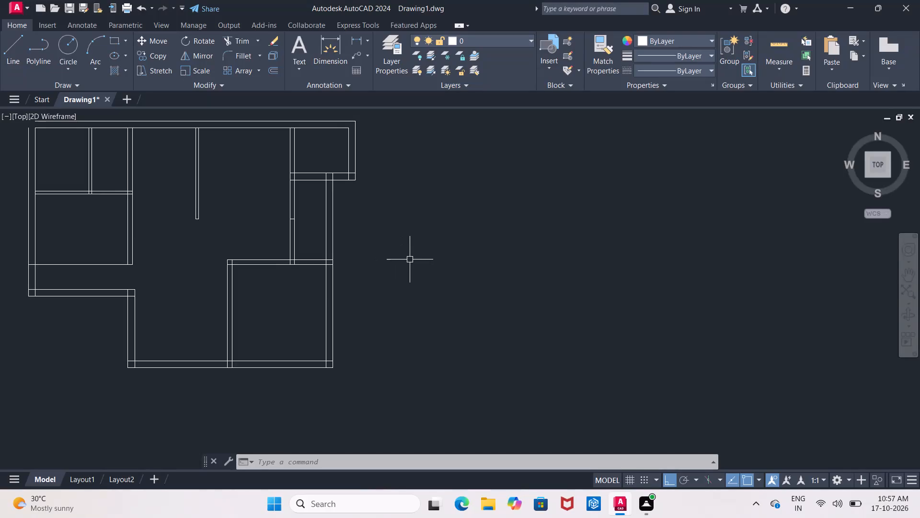
Trim the overlapping lines where the right outer wall meets the bottom wall of the upper-right room.
middle_click(410, 259)
text(TR)
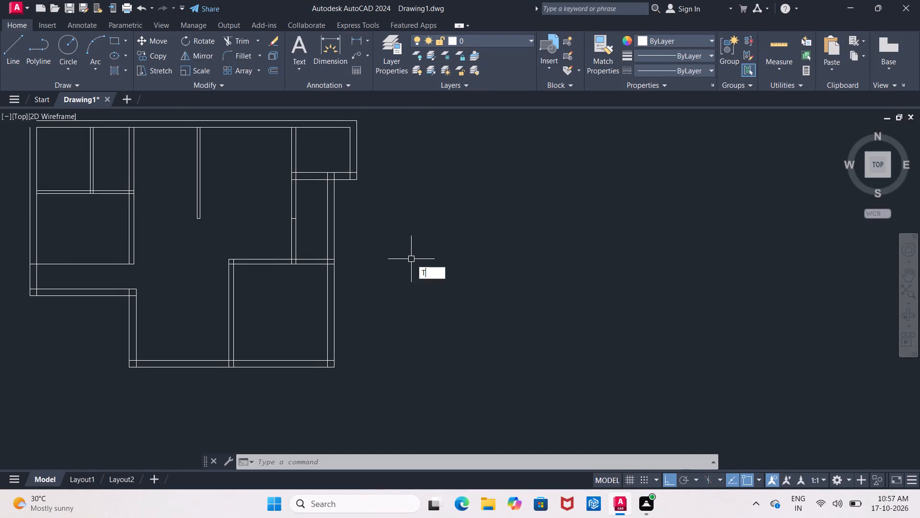
key(Return)
key(Return)
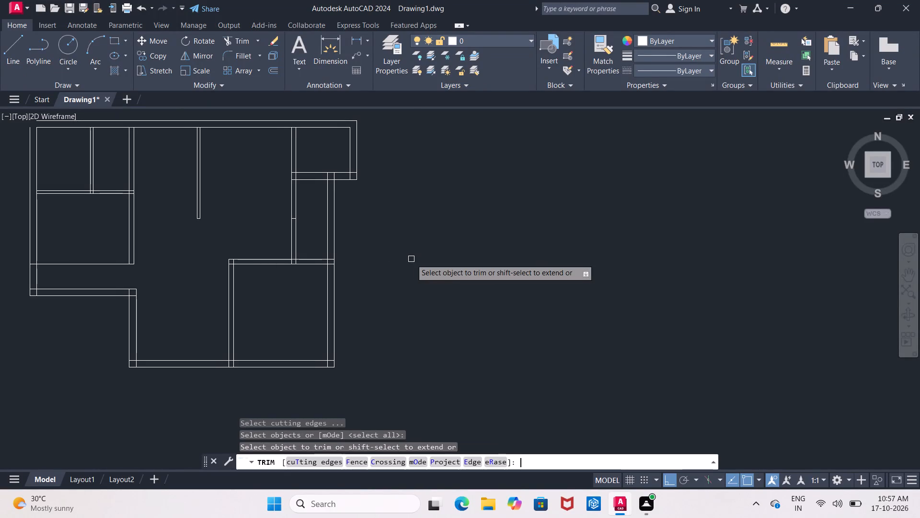
scroll(321, 181, up, 3)
drag(340, 169, 345, 170)
click(369, 165)
scroll(369, 165, down, 2)
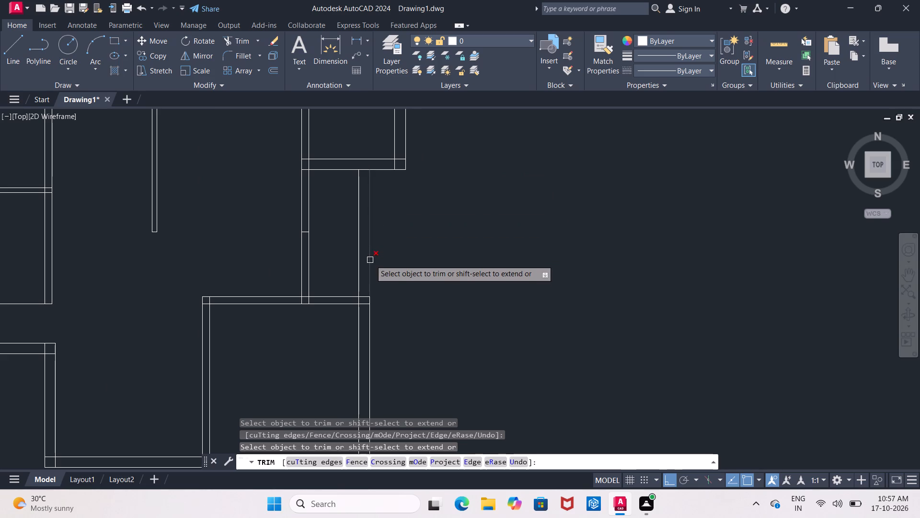
scroll(361, 167, up, 1)
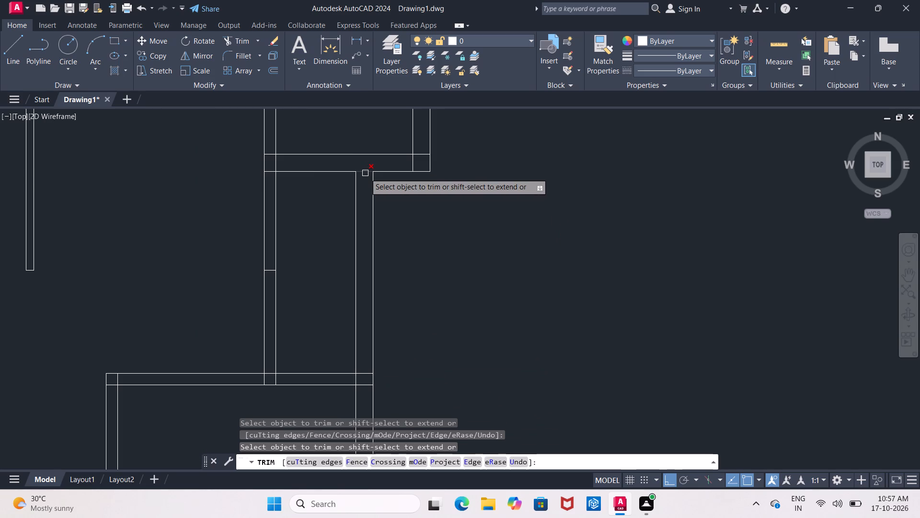
click(365, 173)
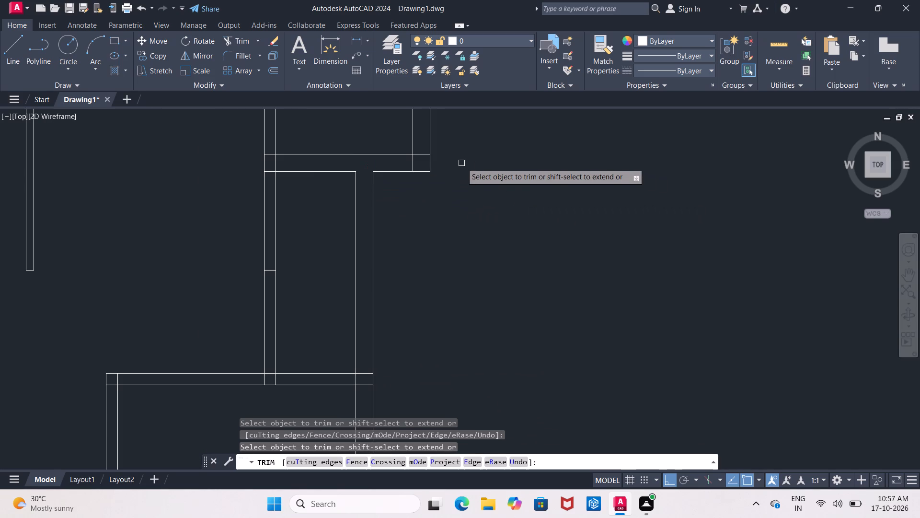
scroll(462, 168, down, 3)
middle_drag(462, 169, 428, 154)
scroll(391, 178, up, 1)
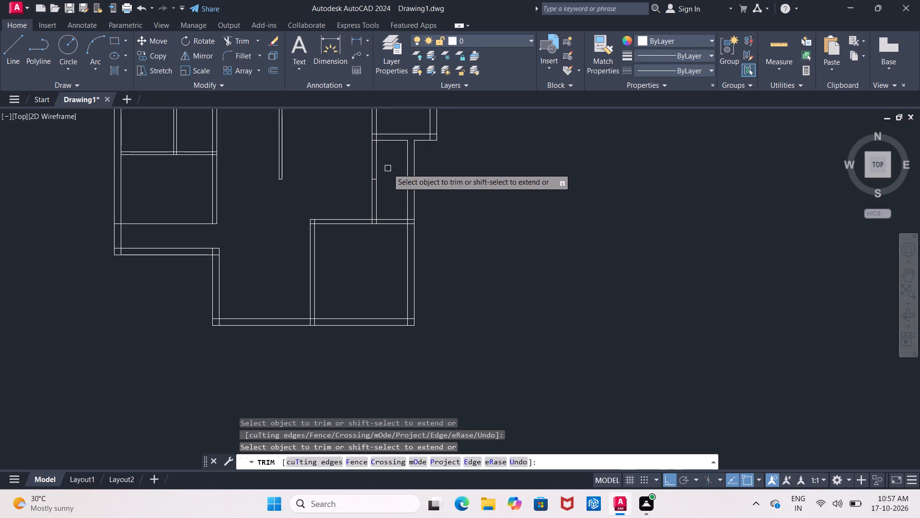
middle_drag(388, 168, 367, 216)
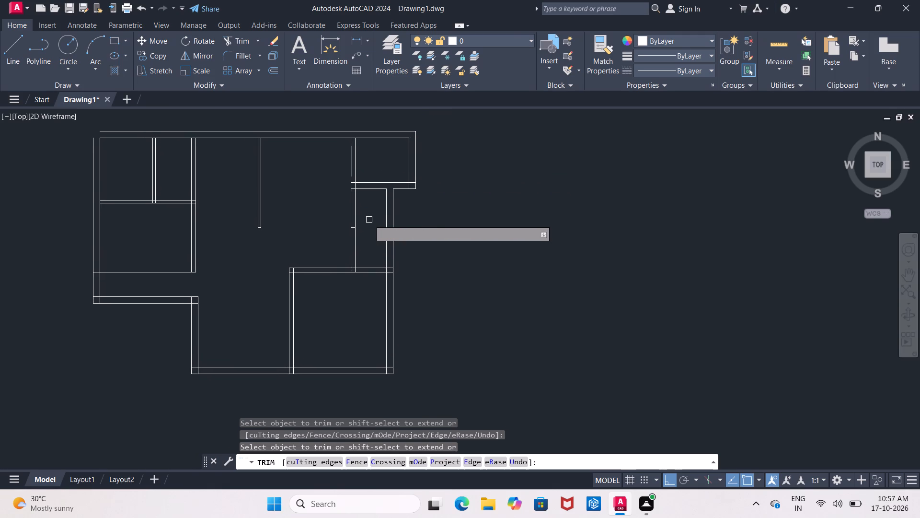
key(Escape)
Trim away both lines of the vertical partition between the upper-right room and the lower-right room.
text(TR)
key(Return)
key(Return)
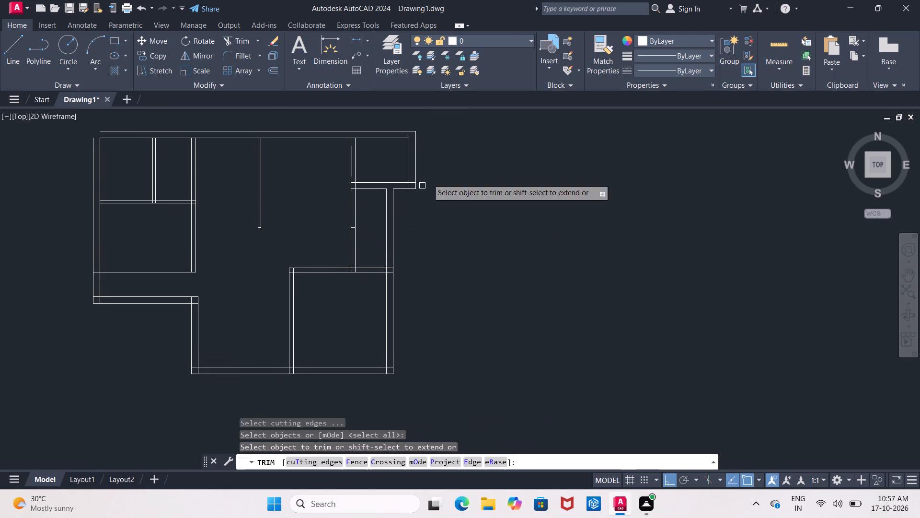
click(333, 196)
click(357, 217)
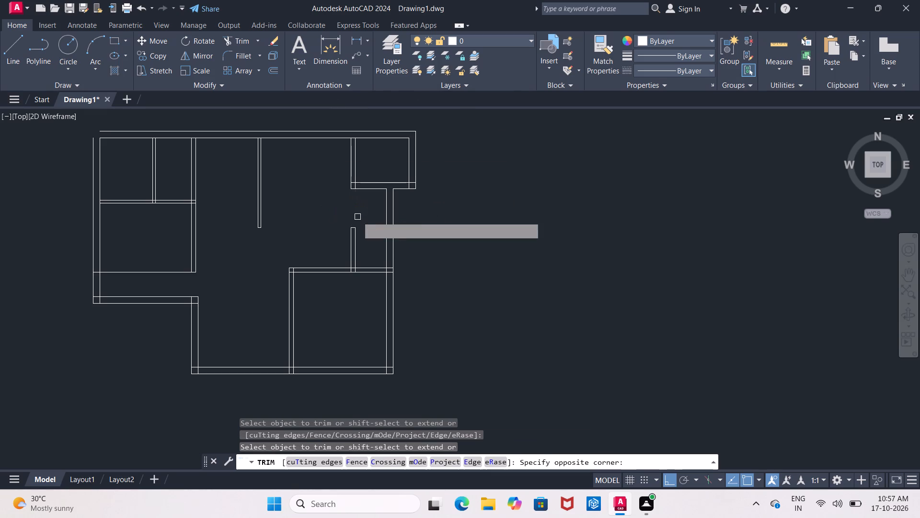
click(350, 241)
click(353, 250)
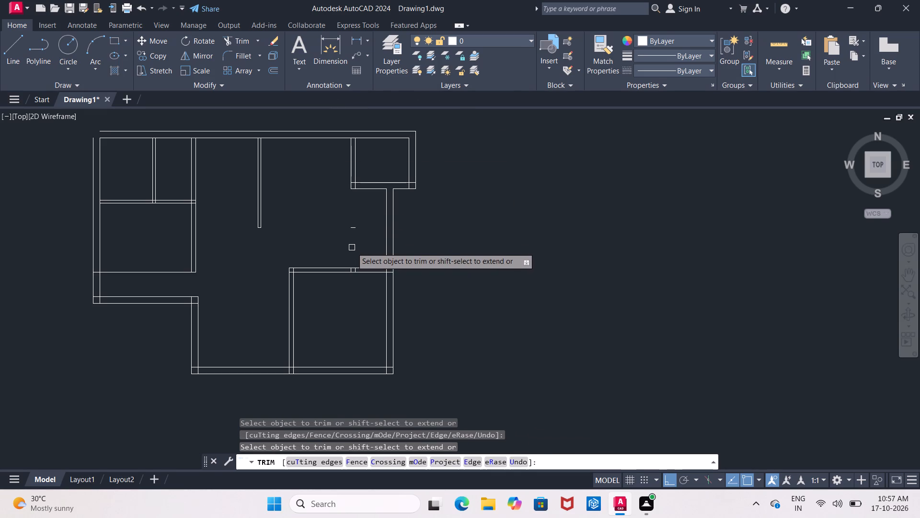
key(Escape)
Erase the short cross line left floating where the right vertical partition was removed.
drag(340, 210, 343, 222)
click(370, 257)
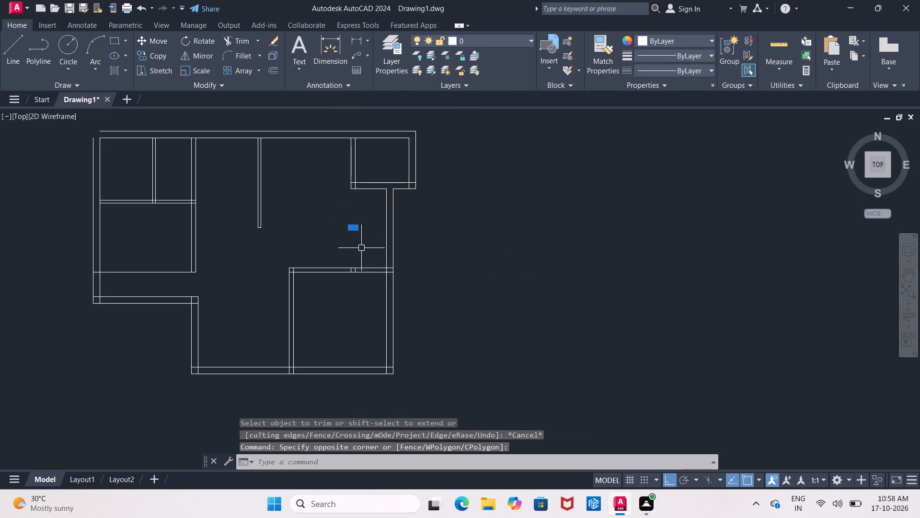
key(Delete)
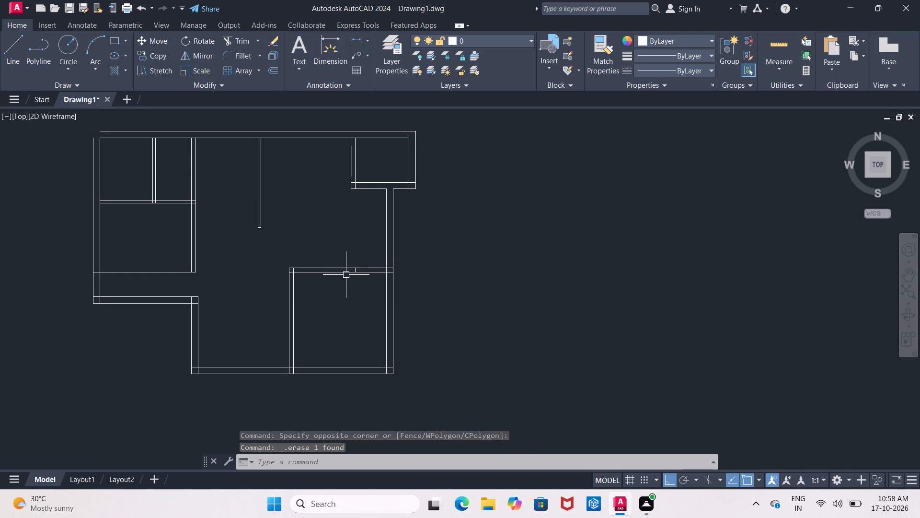
Offset the inner line of the top outer wall 3' downward into the rooms.
middle_drag(339, 230, 365, 219)
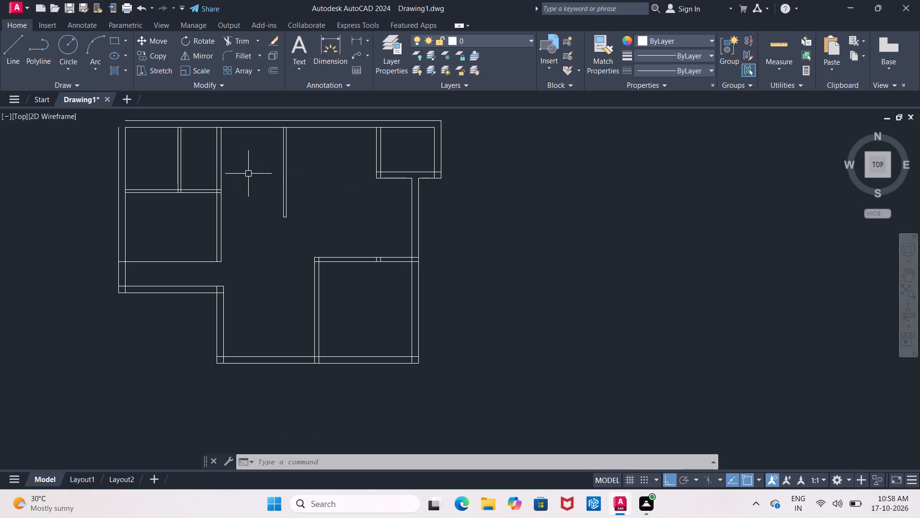
middle_drag(249, 174, 241, 183)
scroll(249, 174, up, 1)
key(o)
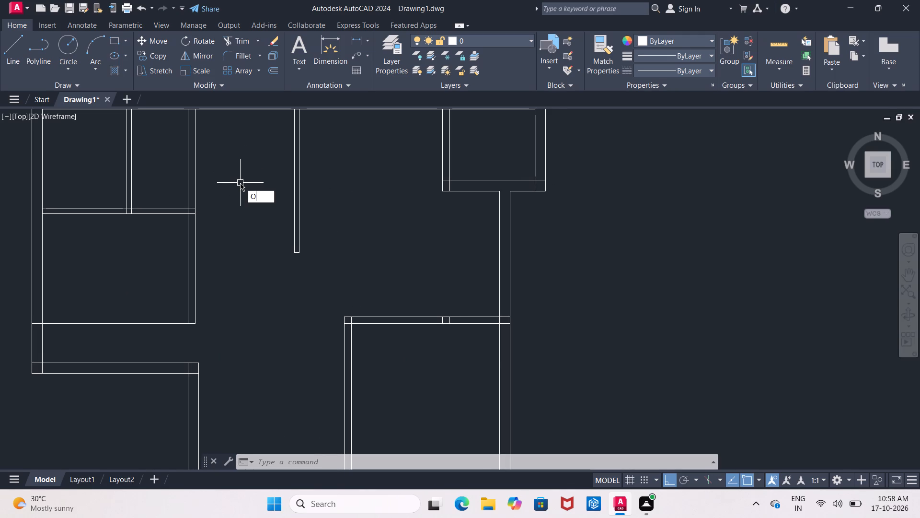
key(Return)
key(3)
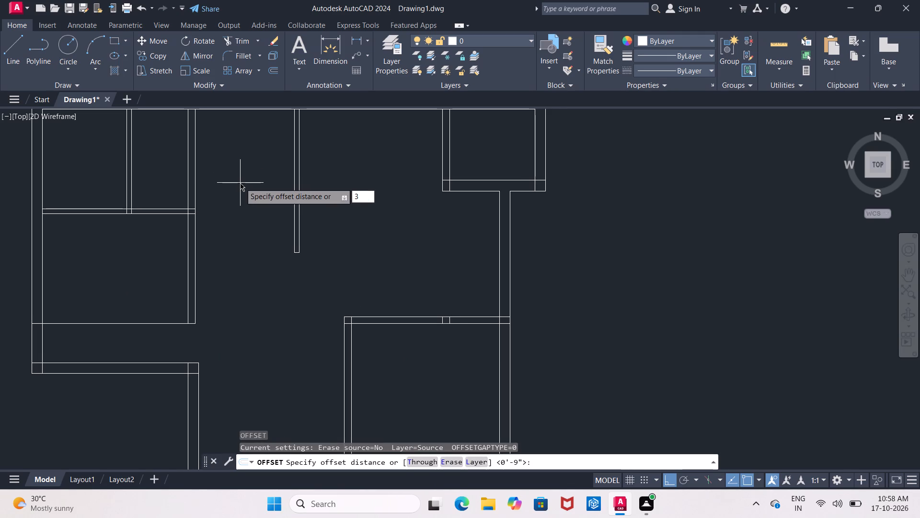
key(apostrophe)
key(Return)
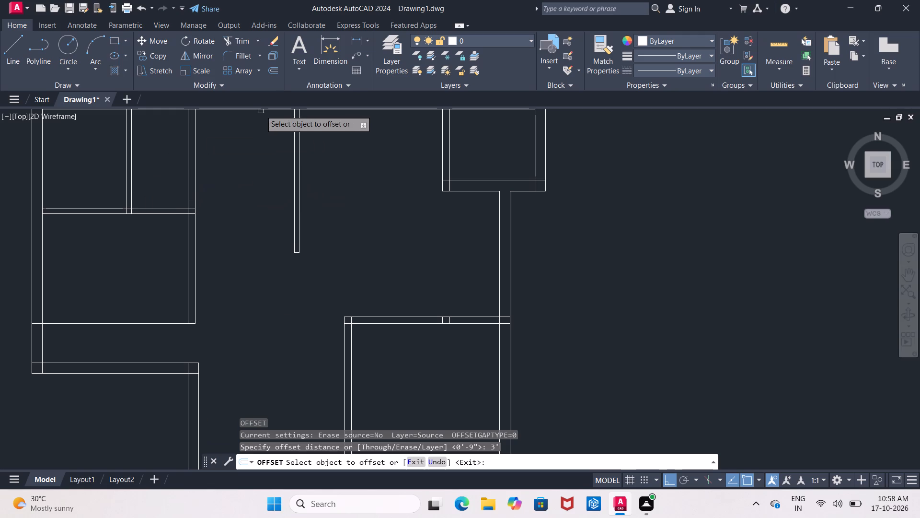
middle_drag(259, 124, 258, 192)
click(251, 178)
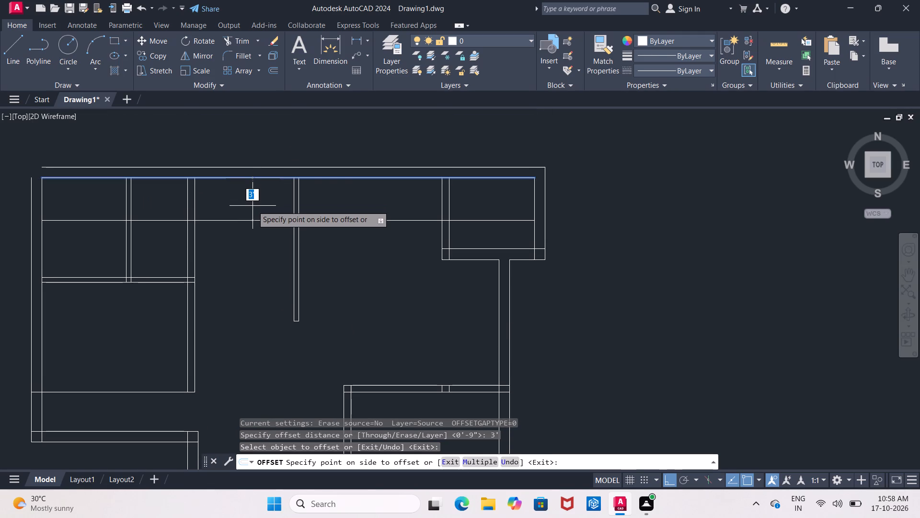
click(253, 206)
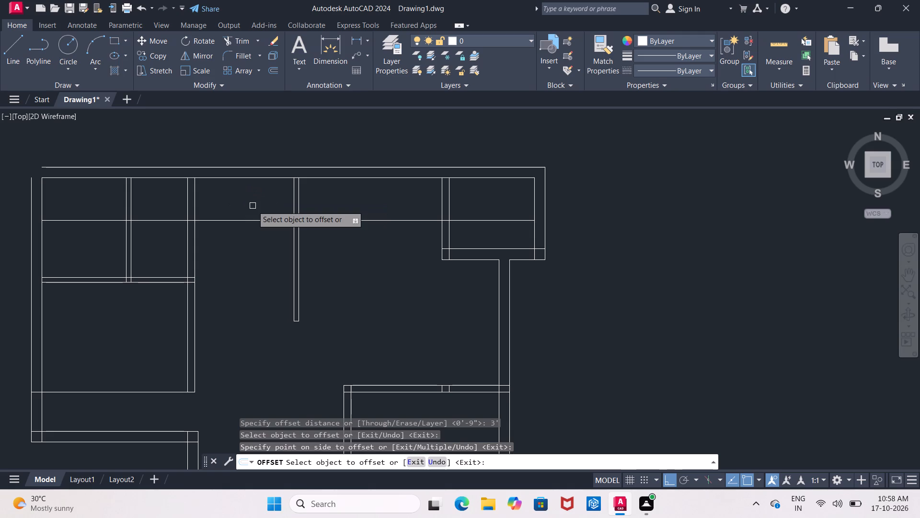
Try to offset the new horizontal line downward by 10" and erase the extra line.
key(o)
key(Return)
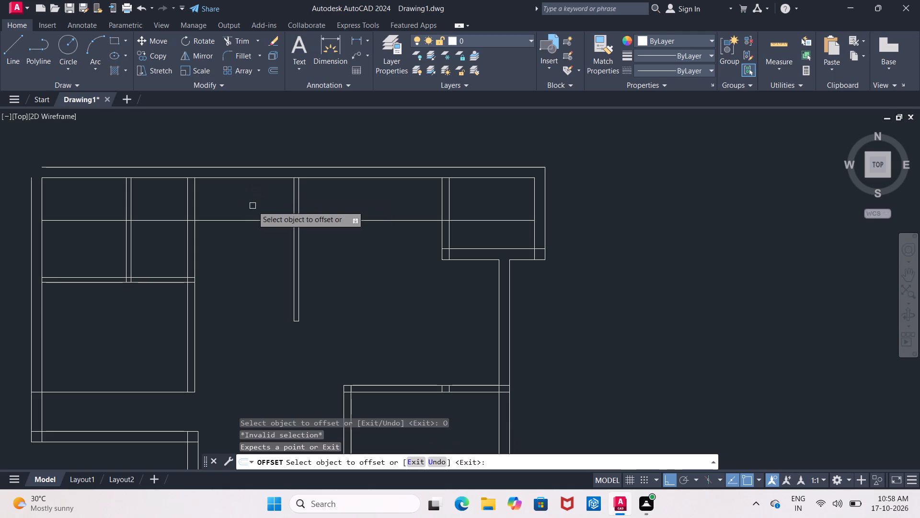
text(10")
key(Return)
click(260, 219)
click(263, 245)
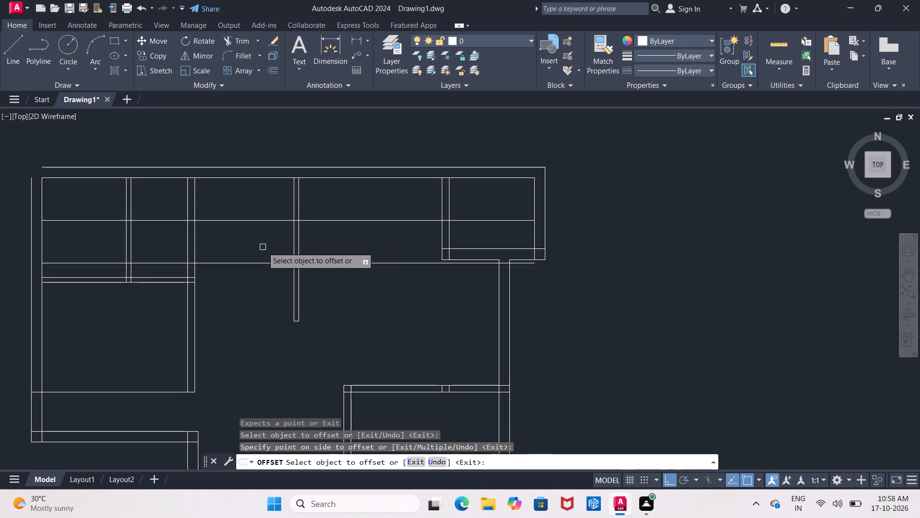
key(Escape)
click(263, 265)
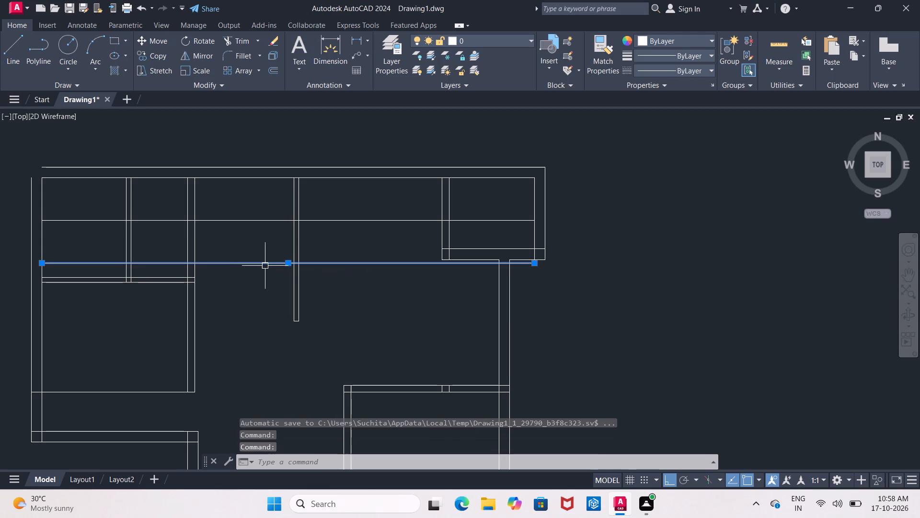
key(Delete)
Offset the horizontal line 3' below the top wall by 10" toward the top wall.
key(o)
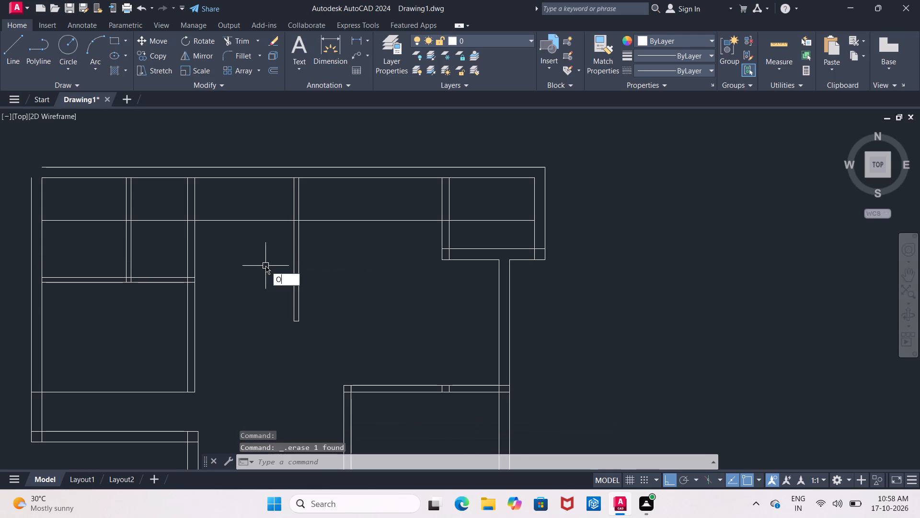
key(Return)
text(10")
key(Return)
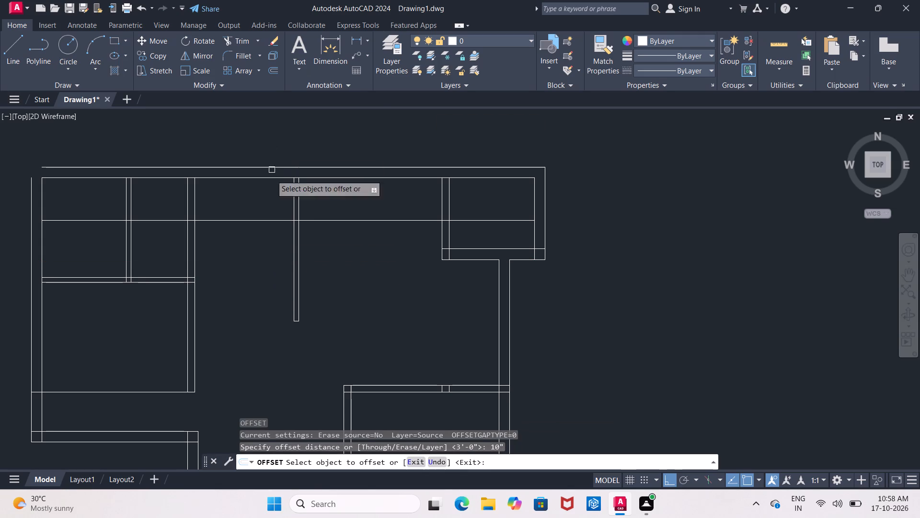
click(265, 216)
click(266, 221)
click(267, 226)
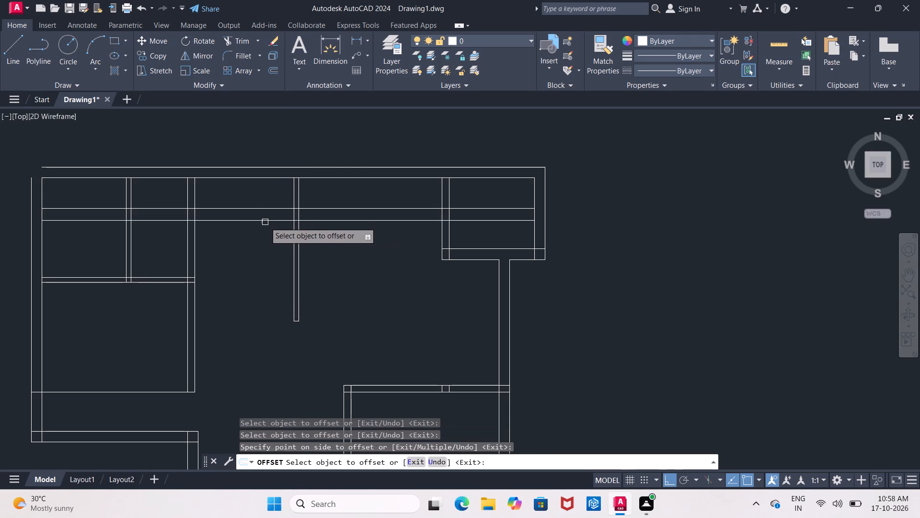
Offset the 3' line and each successive copy downward by 10" to add eight parallel horizontal lines.
click(265, 223)
click(266, 238)
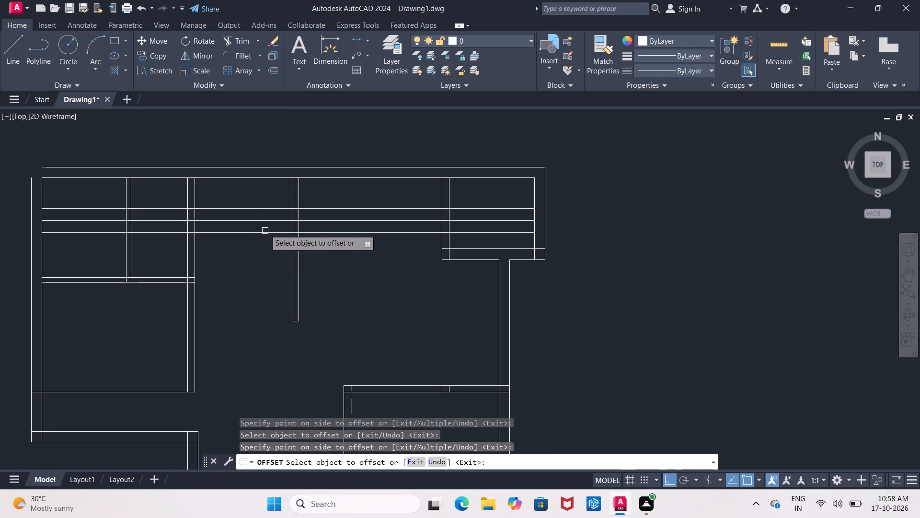
click(264, 229)
click(264, 232)
click(265, 241)
click(264, 246)
click(264, 259)
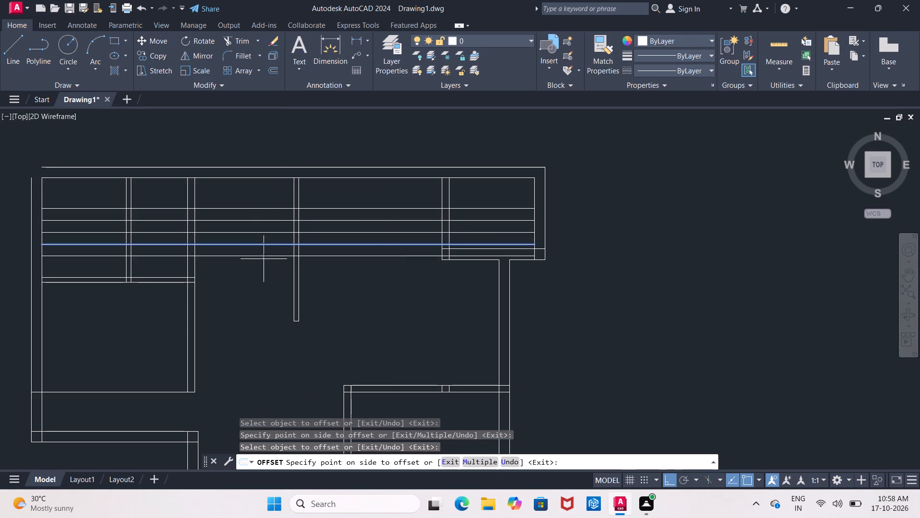
drag(258, 257, 260, 266)
click(260, 276)
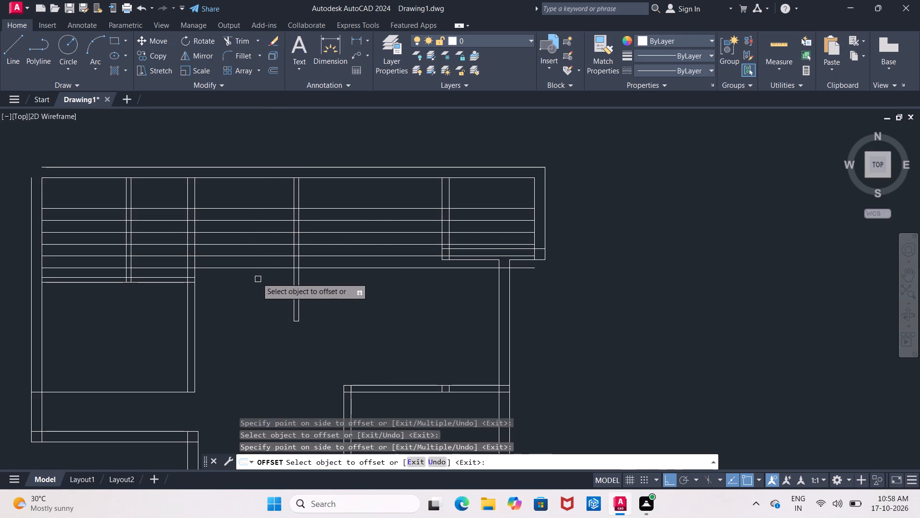
click(254, 270)
click(254, 285)
click(253, 279)
click(254, 306)
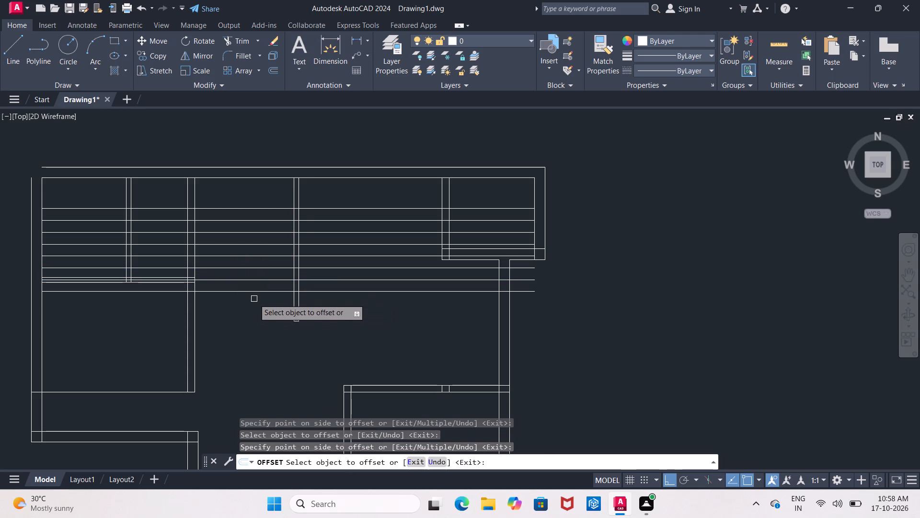
click(254, 290)
click(259, 332)
drag(262, 303, 263, 308)
click(265, 335)
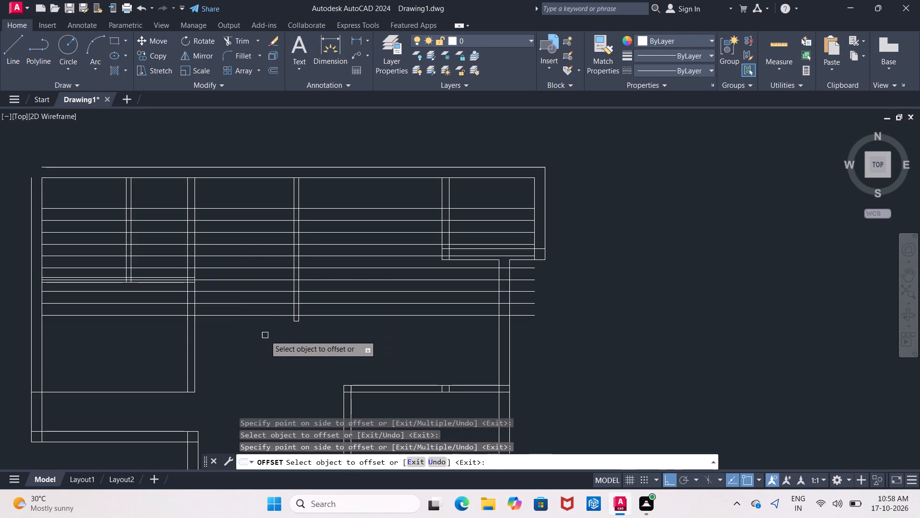
key(Escape)
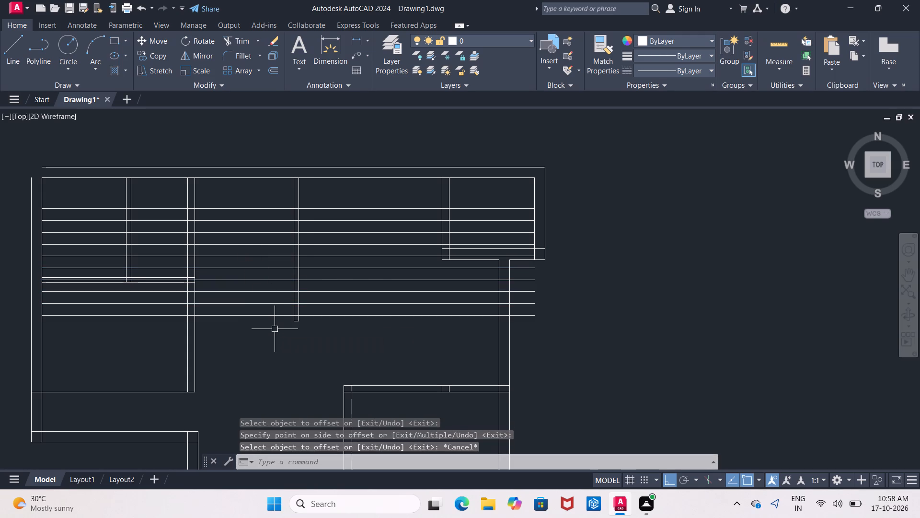
Trim both lines of the middle 4" partition below the lowest 10" offset line.
text(TR)
key(Return)
key(Return)
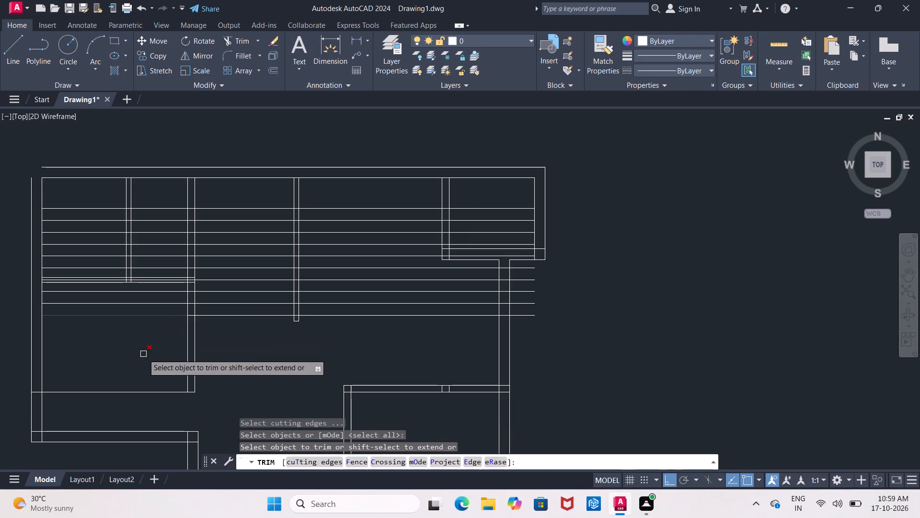
scroll(288, 331, up, 2)
scroll(342, 293, up, 2)
middle_drag(342, 293, 282, 277)
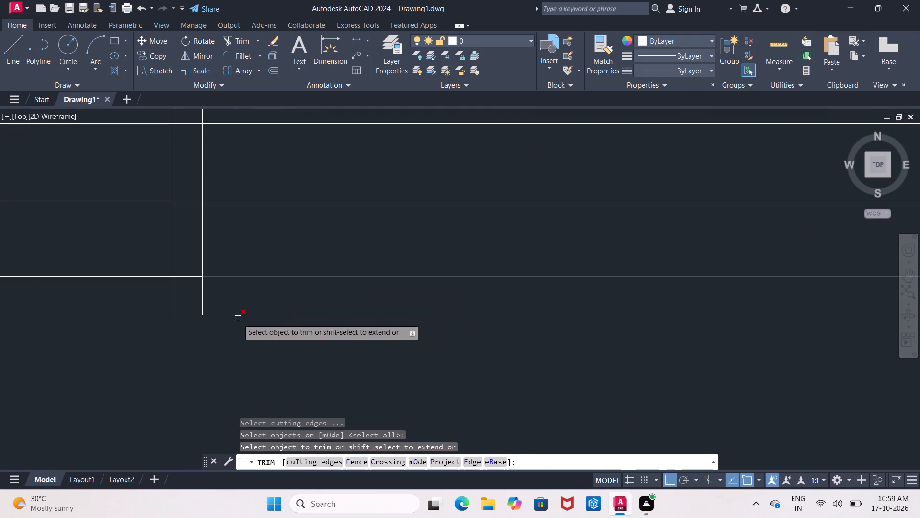
click(172, 306)
click(200, 299)
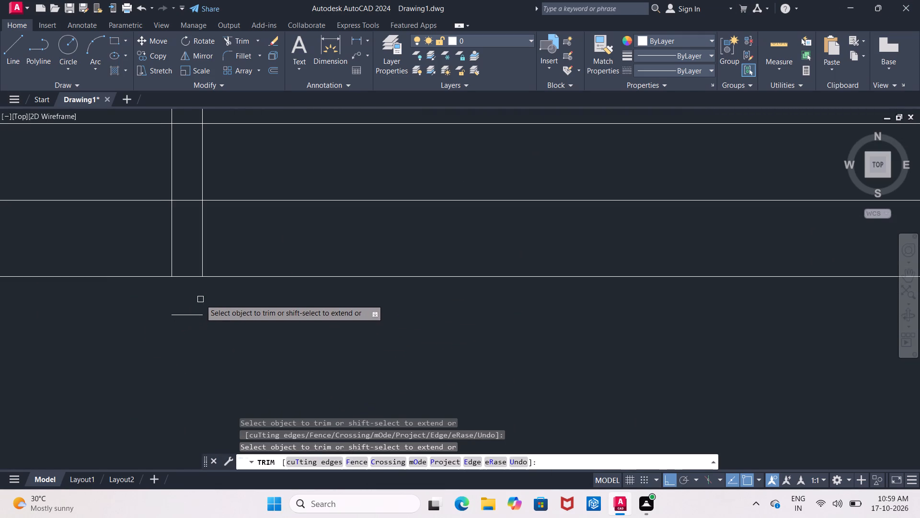
click(198, 314)
key(Escape)
Erase the short leftover line below the end of the middle 4" partition.
click(198, 314)
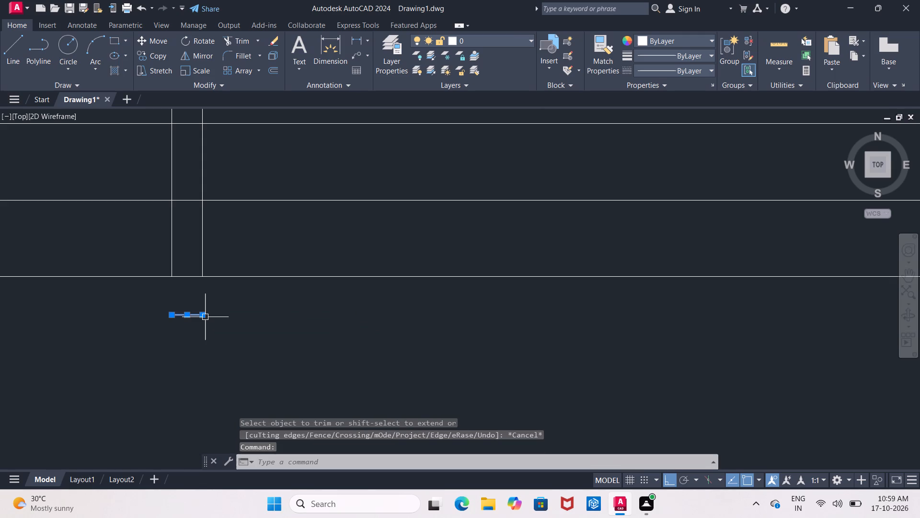
key(Delete)
Erase the topmost of the 10"-spaced horizontal lines below the top wall.
scroll(232, 362, down, 4)
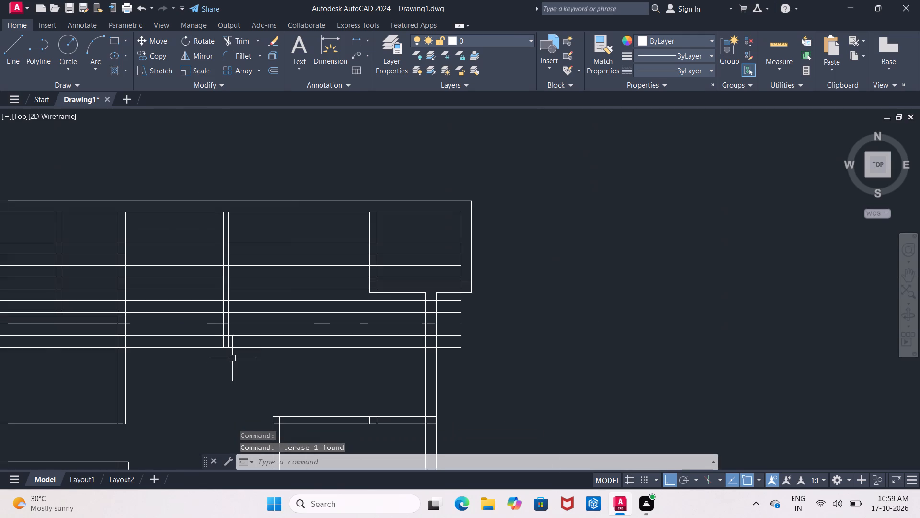
middle_drag(151, 237, 173, 224)
scroll(173, 224, up, 1)
click(175, 230)
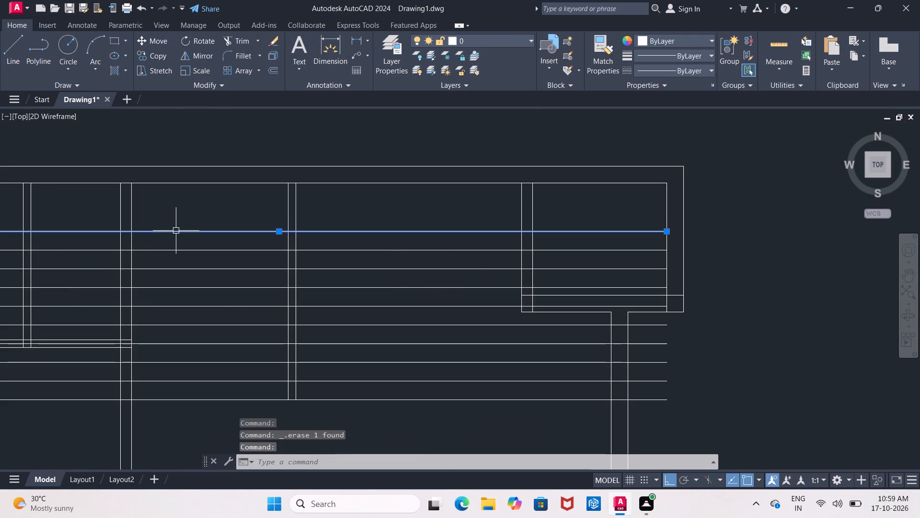
key(Delete)
Trim the 10"-spaced horizontal lines where they cross the 6" wall to the left of the middle partition.
text(TR)
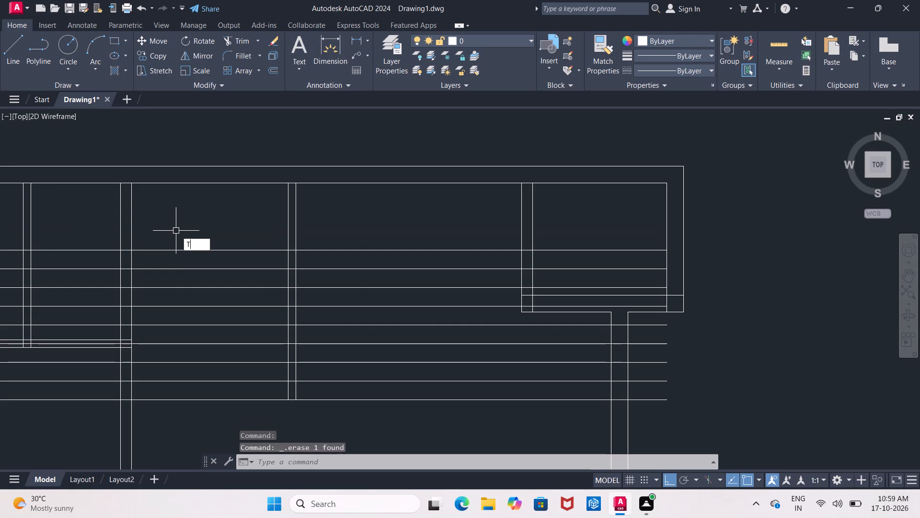
key(Return)
key(Return)
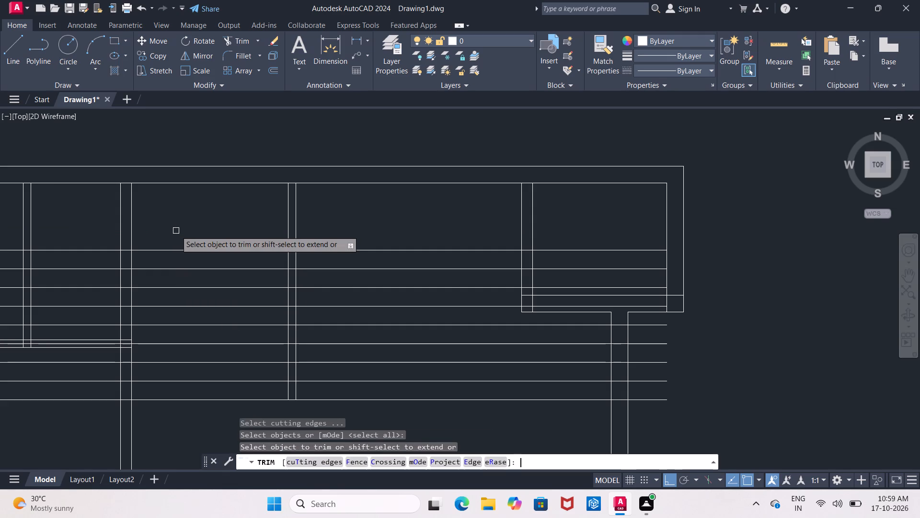
click(125, 251)
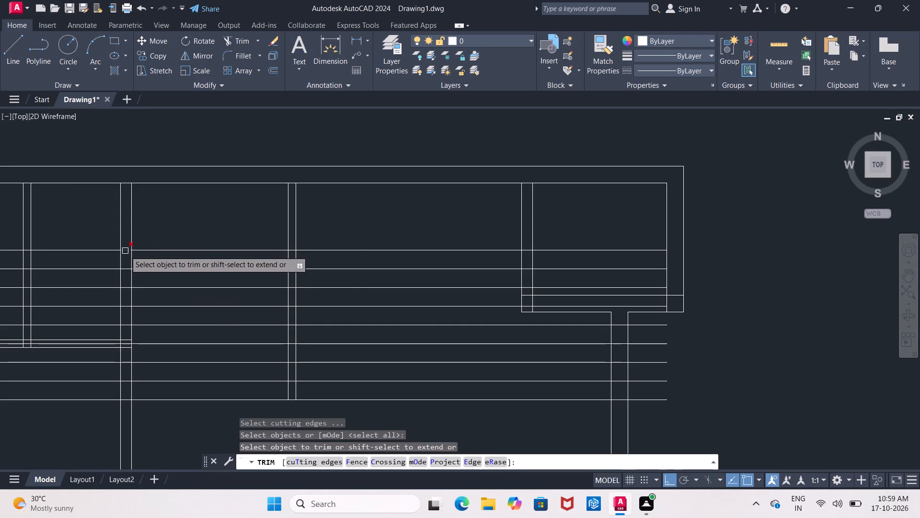
click(126, 267)
click(127, 289)
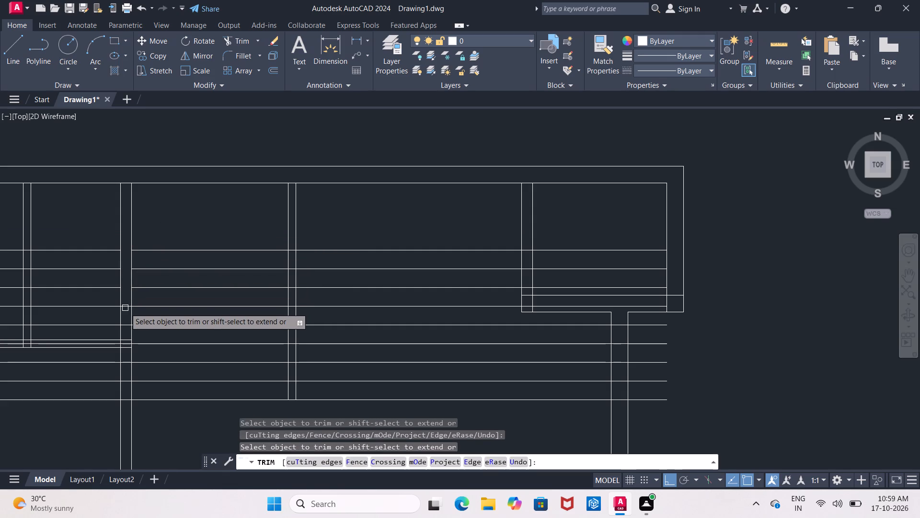
click(125, 308)
drag(125, 324, 128, 333)
click(125, 363)
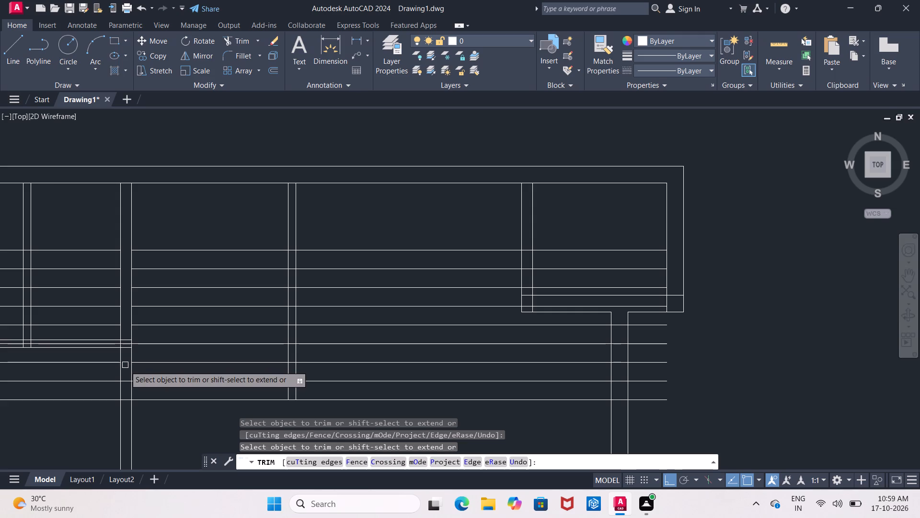
click(126, 383)
click(128, 403)
click(130, 392)
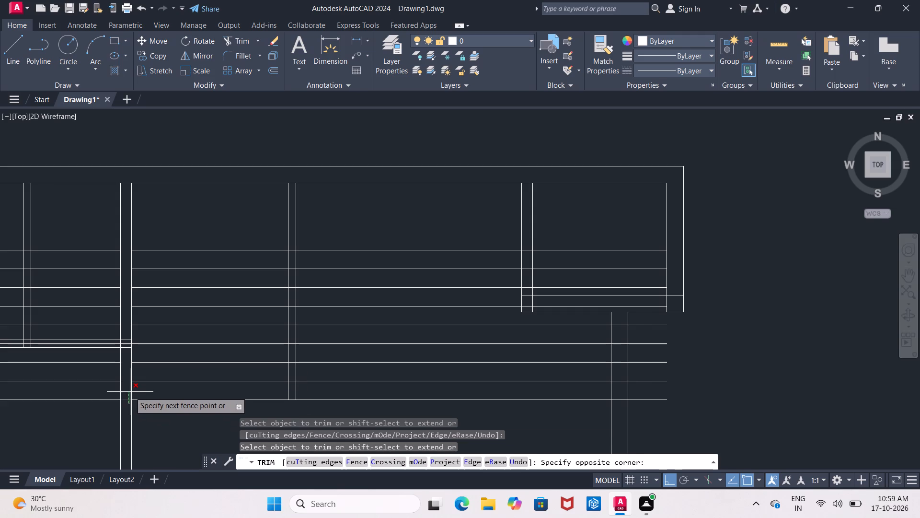
Trim the horizontal partition's two line ends and the remaining 10"-spaced line between them inside the 6" wall.
scroll(119, 359, up, 3)
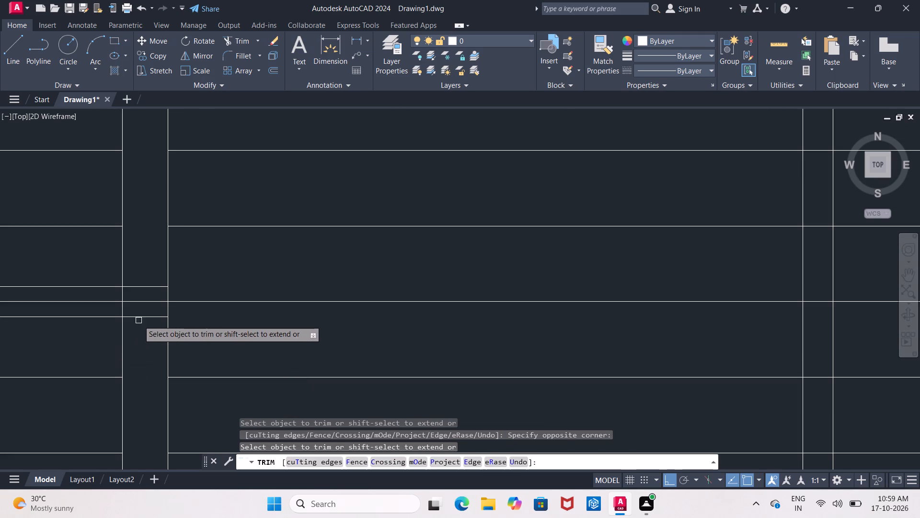
click(138, 317)
click(138, 298)
click(138, 304)
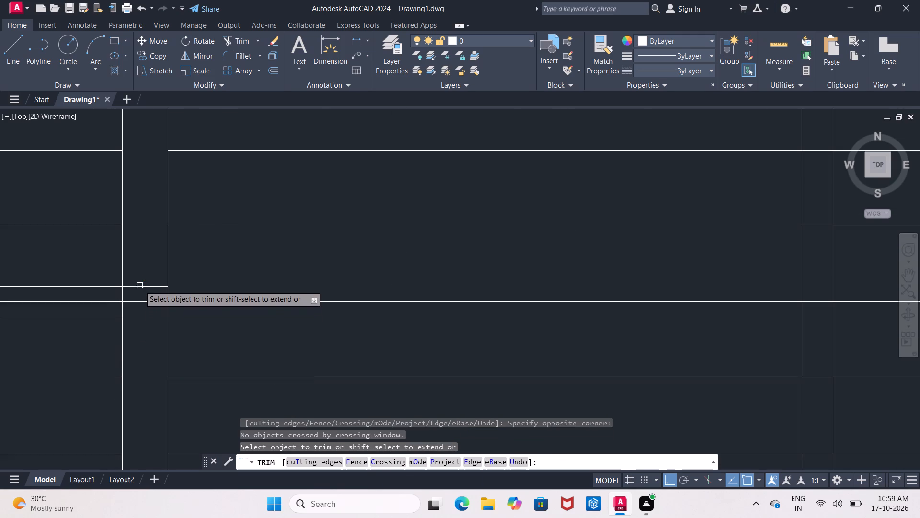
click(139, 285)
click(139, 300)
scroll(139, 300, down, 3)
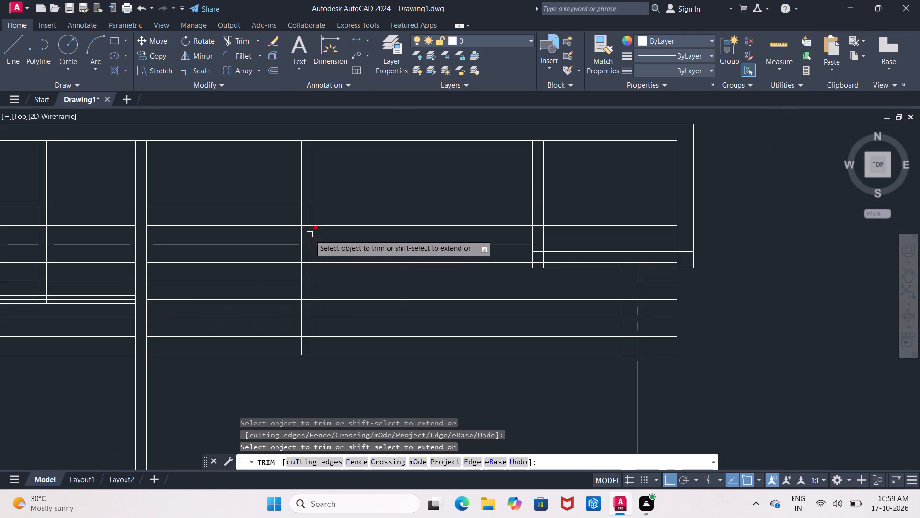
Trim the 10"-spaced horizontal lines inside the middle 4" partition, keeping the lowest one as its end cap.
middle_drag(326, 221, 299, 226)
scroll(282, 208, up, 2)
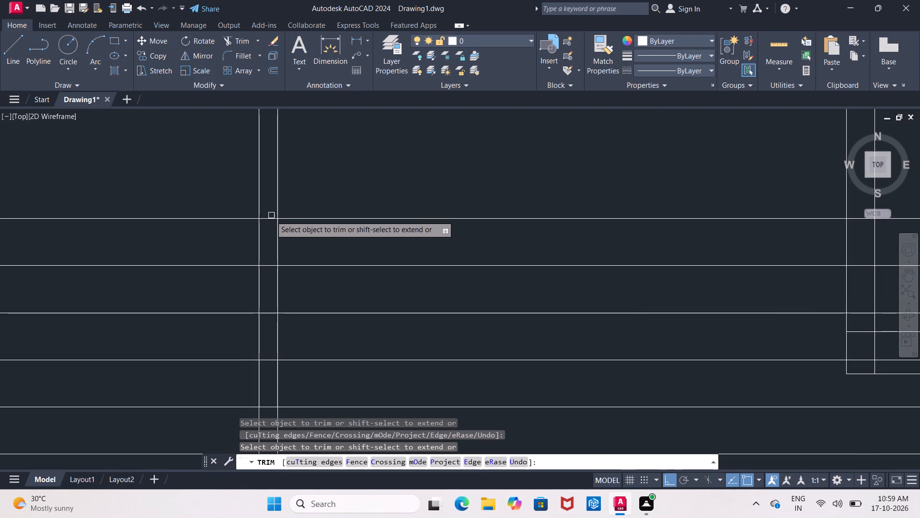
click(268, 219)
scroll(265, 238, down, 1)
click(266, 257)
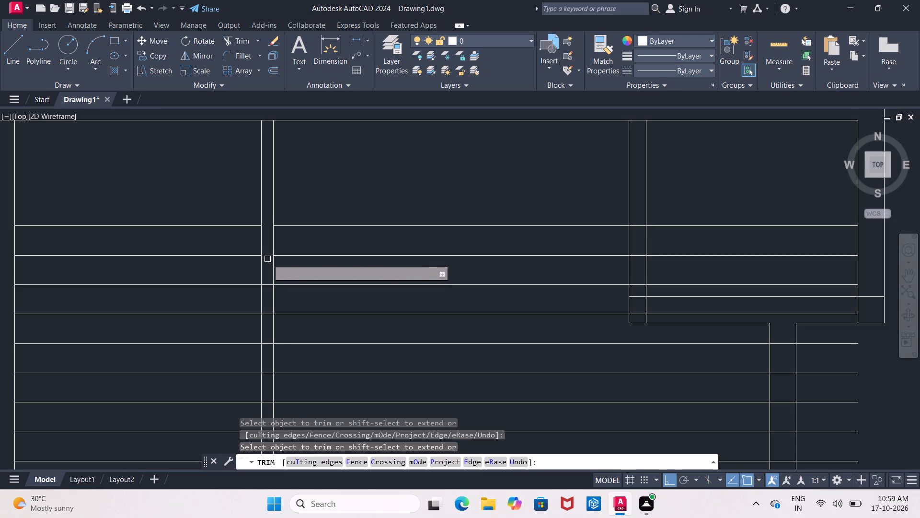
middle_drag(267, 260, 241, 167)
click(242, 190)
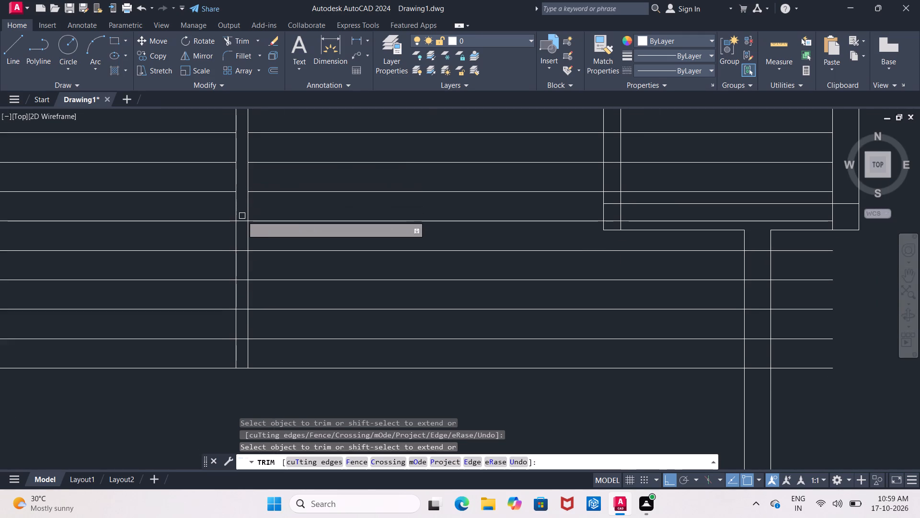
click(242, 219)
click(240, 253)
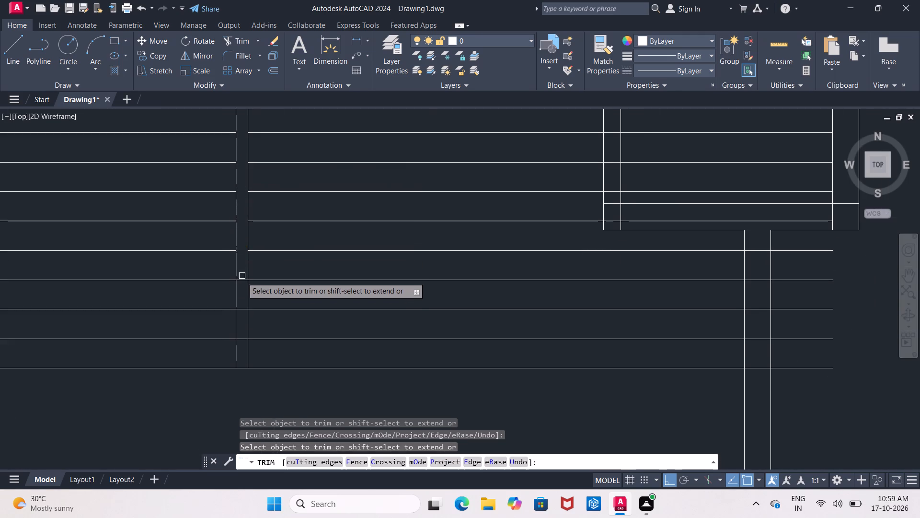
click(242, 279)
click(241, 311)
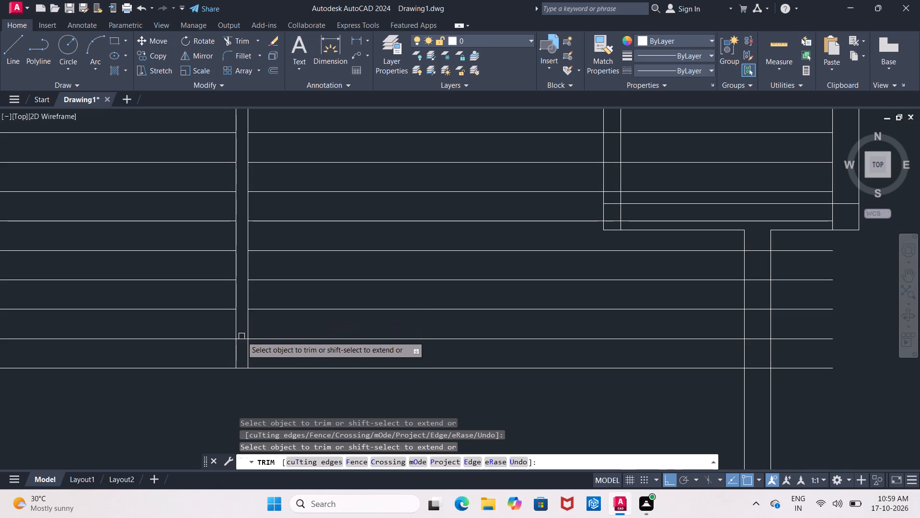
click(241, 338)
Trim away all the 10"-spaced horizontal lines crossing the open room to the right of the middle partition.
scroll(254, 317, down, 3)
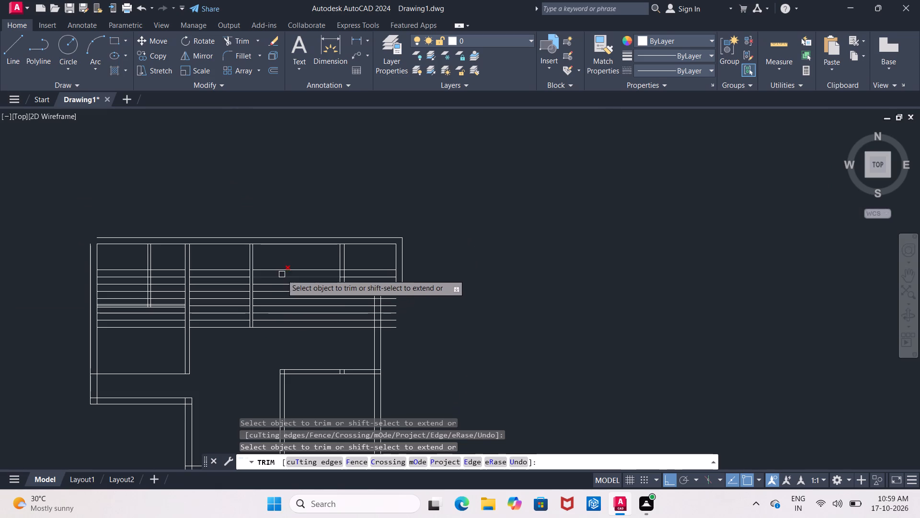
scroll(260, 332, up, 3)
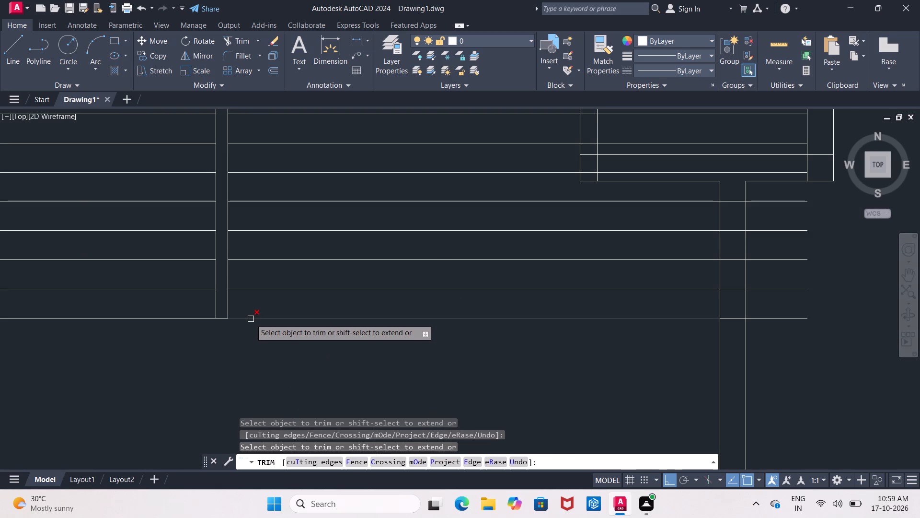
click(251, 319)
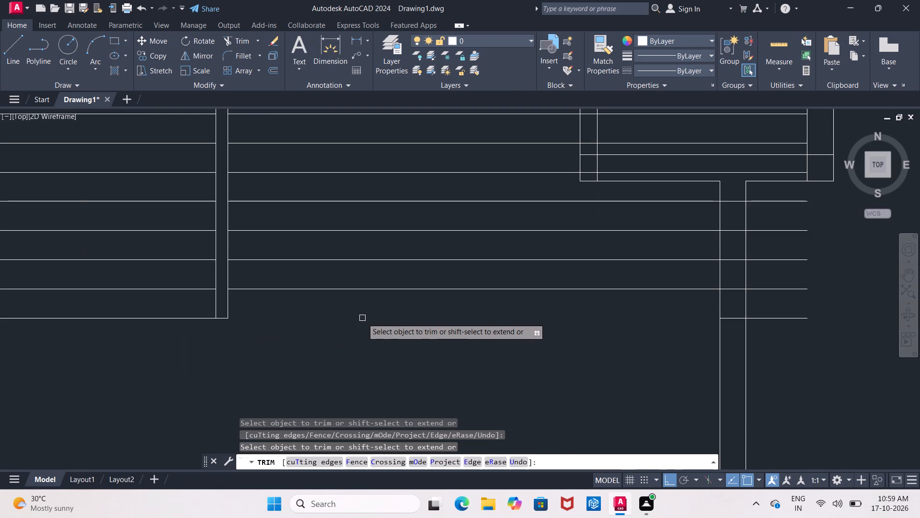
click(381, 289)
click(378, 257)
click(379, 263)
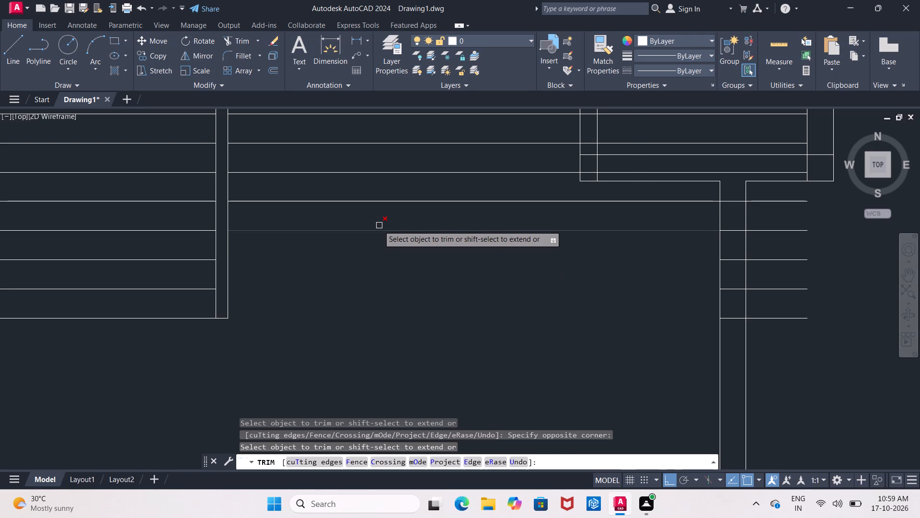
click(379, 234)
click(379, 228)
middle_drag(379, 260, 371, 324)
scroll(371, 324, down, 2)
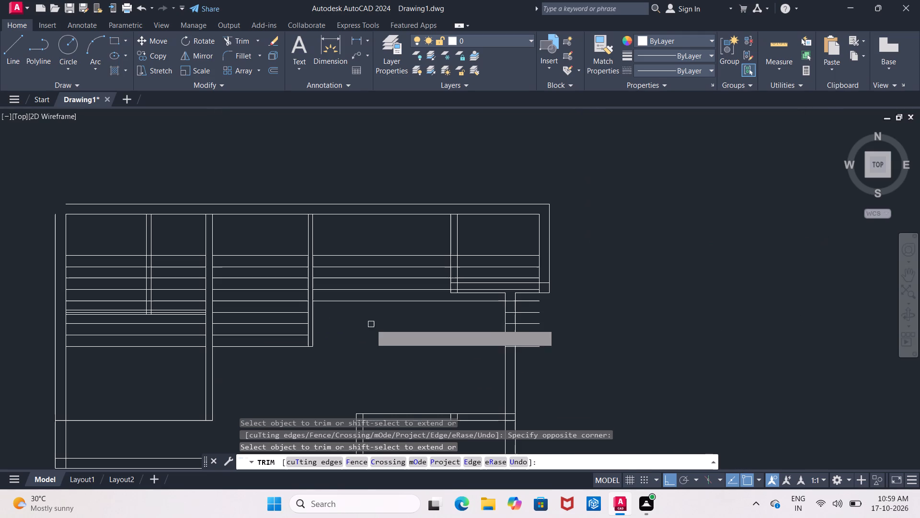
click(367, 300)
click(363, 291)
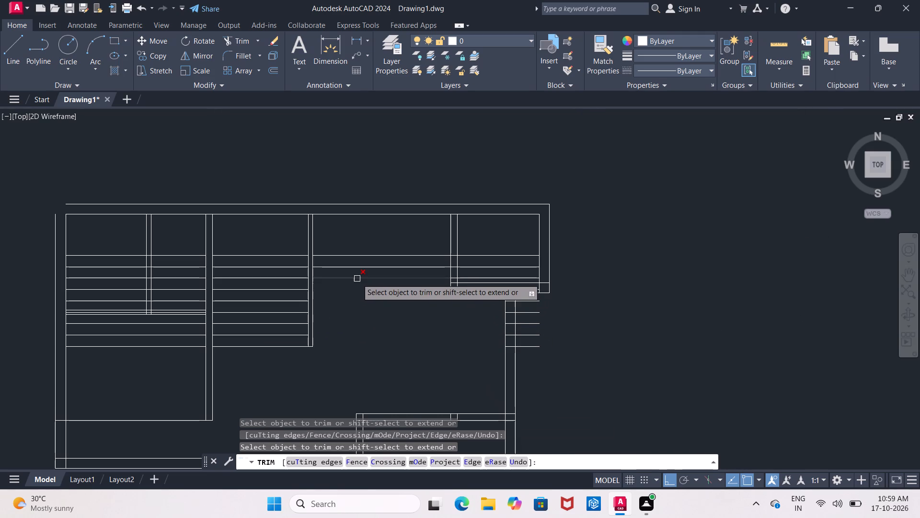
click(357, 279)
click(354, 263)
double_click(354, 265)
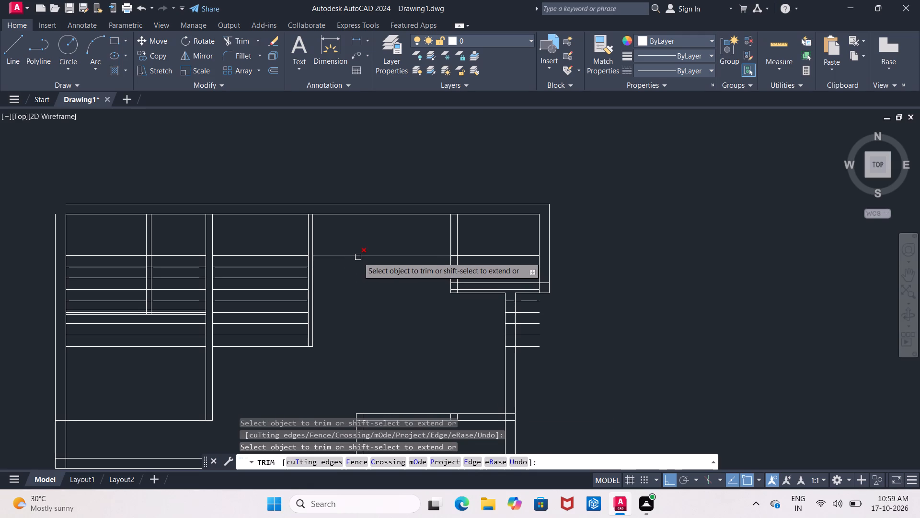
click(358, 257)
middle_click(411, 266)
scroll(501, 252, up, 1)
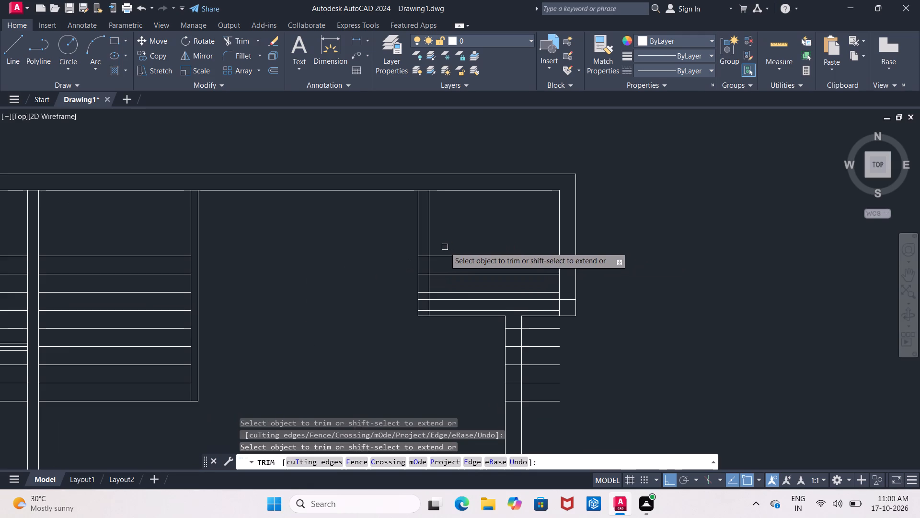
key(Escape)
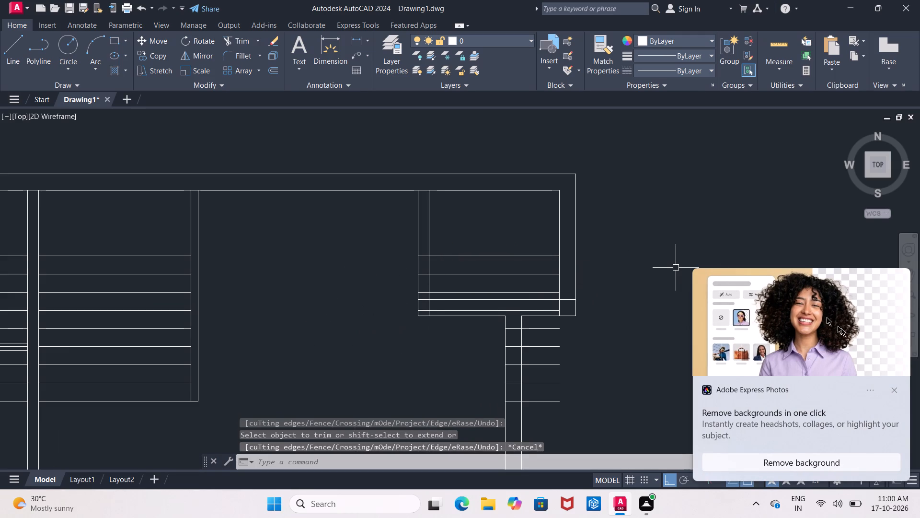
Dismiss the Adobe Express Photos notification.
click(894, 387)
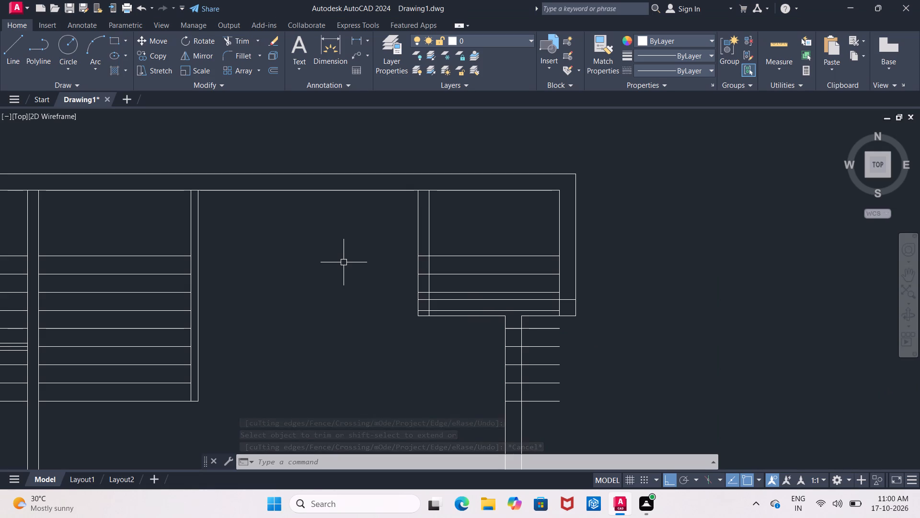
Trim the upper three horizontal lines inside the left 6" wall of the small upper-right corner room.
text(TR)
key(Return)
key(Return)
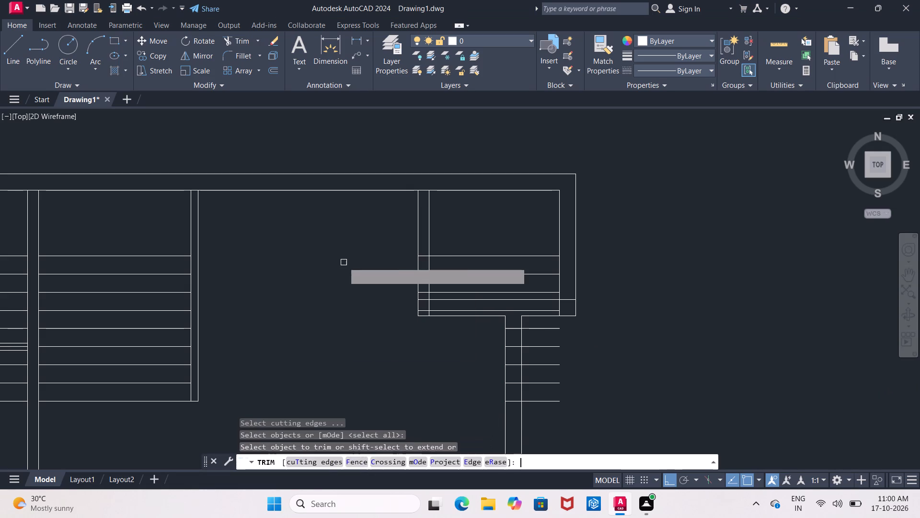
middle_drag(438, 283, 374, 221)
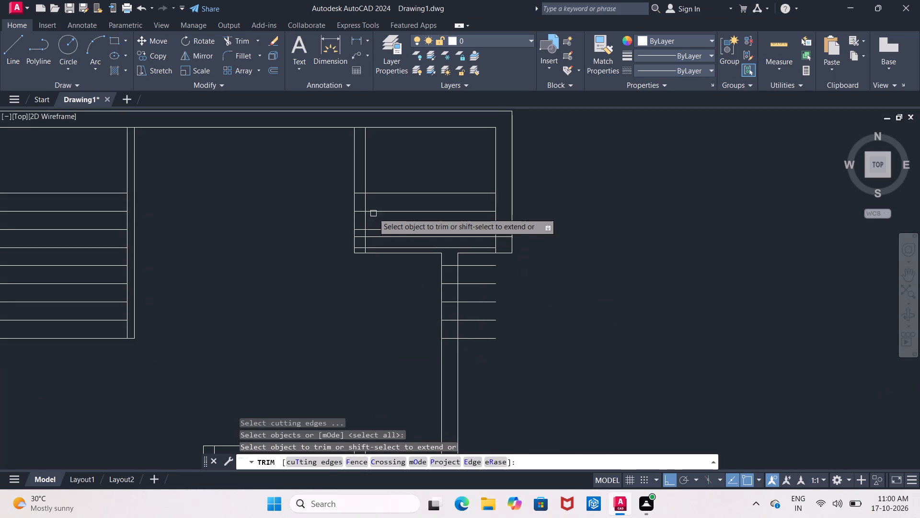
scroll(373, 209, up, 1)
click(352, 181)
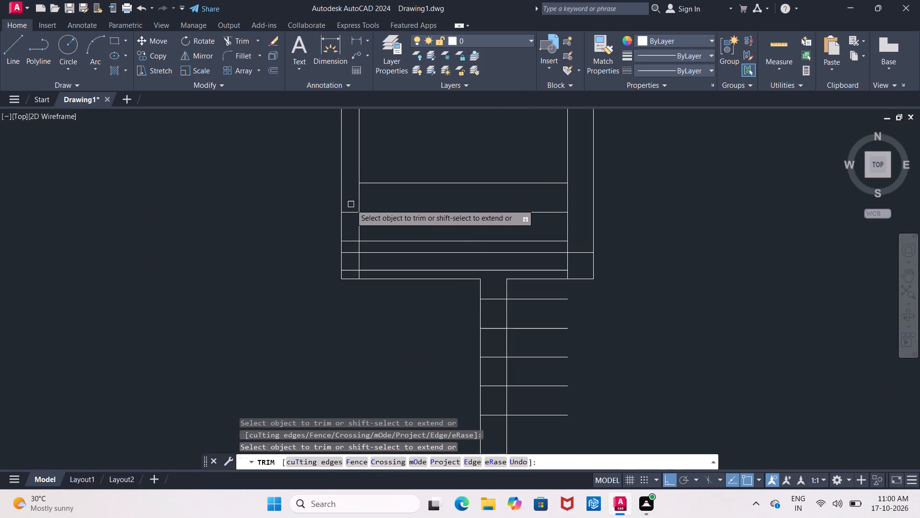
click(350, 210)
click(350, 242)
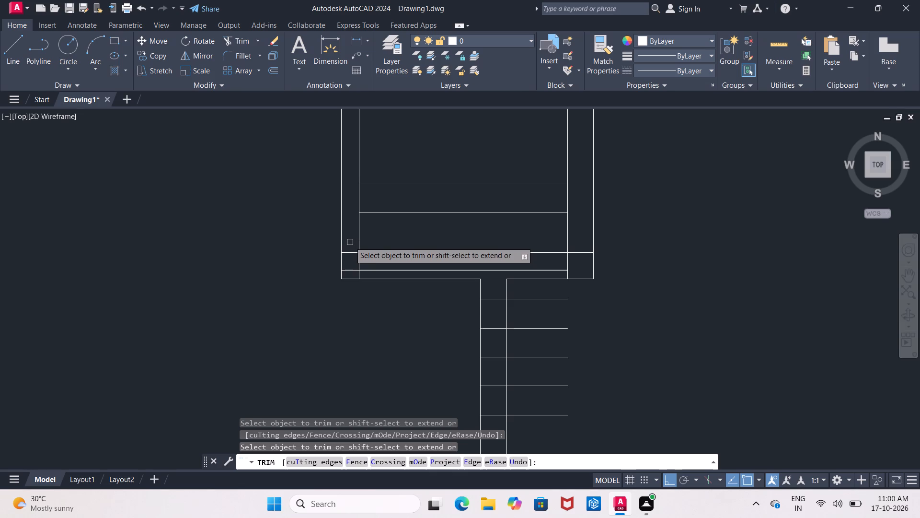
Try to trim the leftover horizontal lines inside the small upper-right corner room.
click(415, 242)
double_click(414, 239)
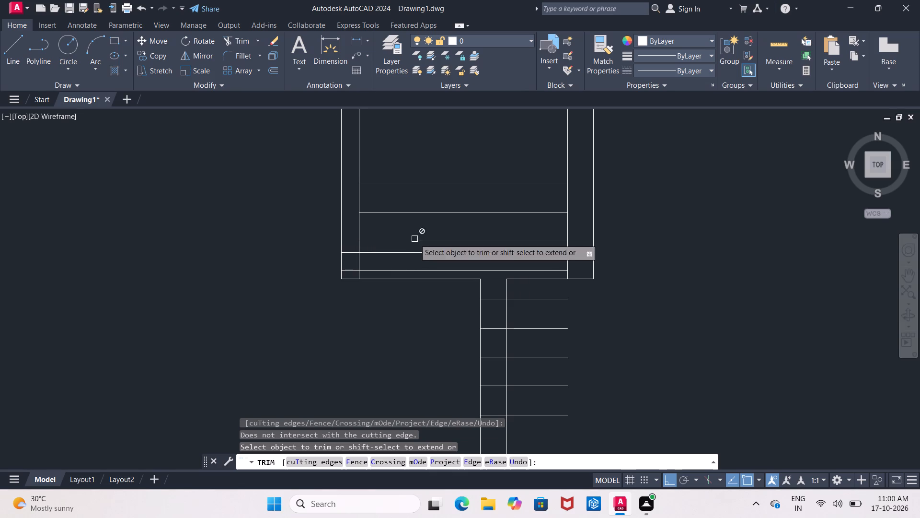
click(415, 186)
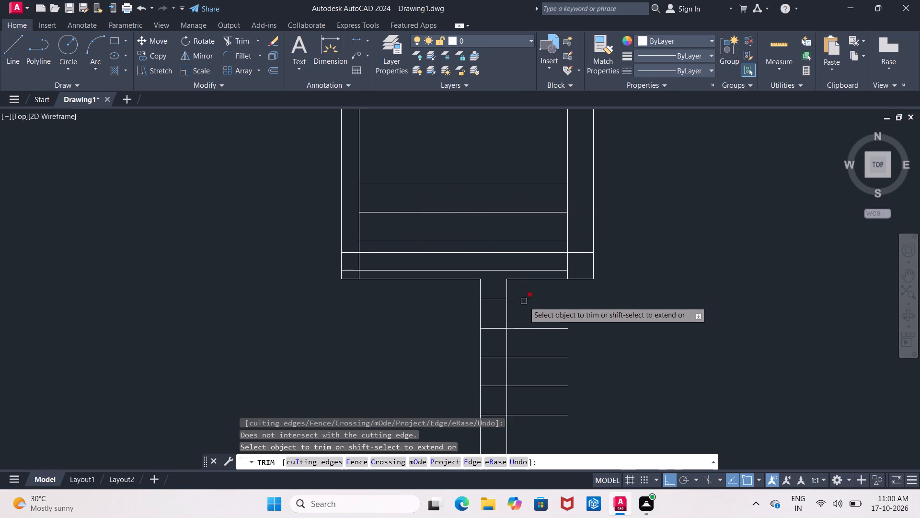
Trim the five horizontal line ends projecting outside the 9" right wall below the upper-right corner room.
click(523, 300)
click(534, 330)
click(530, 358)
click(531, 389)
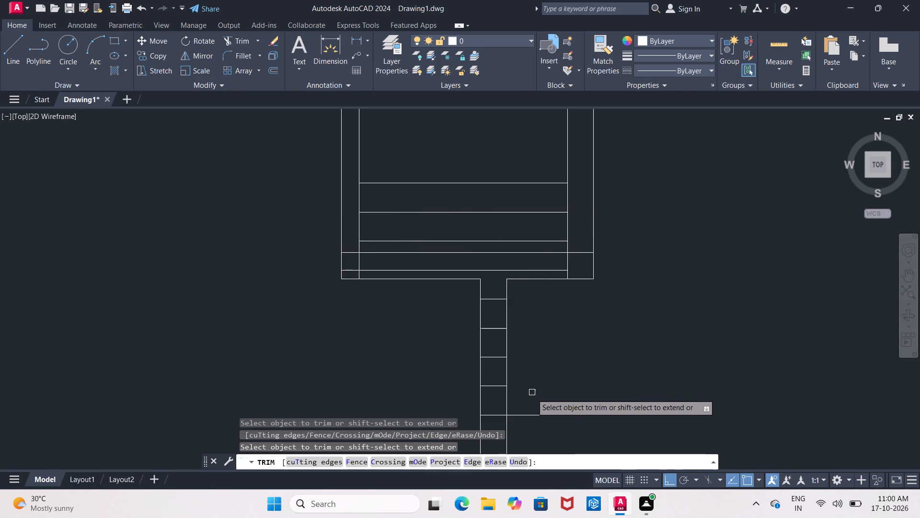
click(535, 415)
key(Escape)
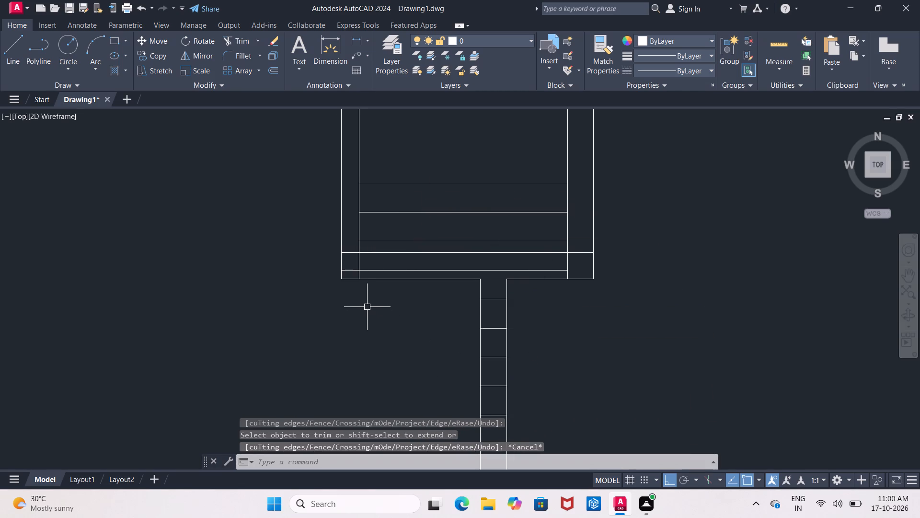
Erase the four leftover horizontal lines near the bottom of the small upper-right corner room, keeping the 9" wall lines.
click(439, 239)
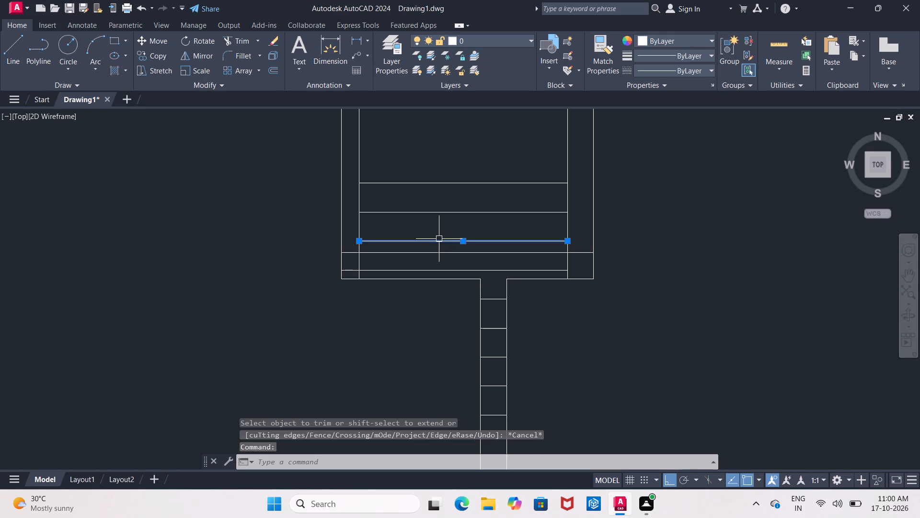
key(Delete)
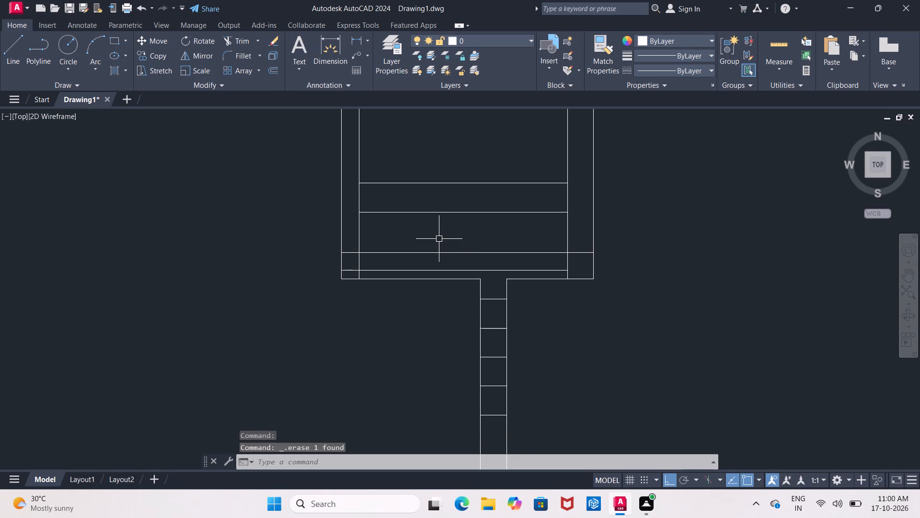
click(454, 211)
key(Delete)
click(465, 183)
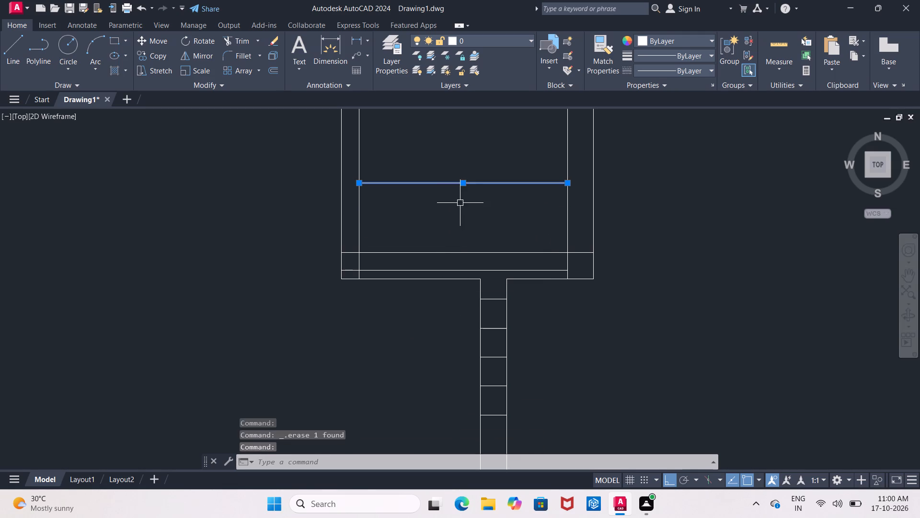
key(Delete)
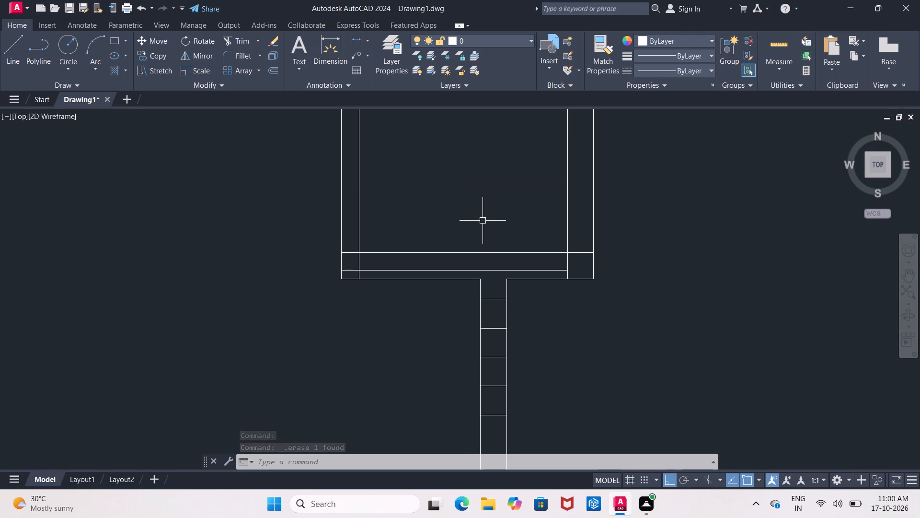
click(512, 270)
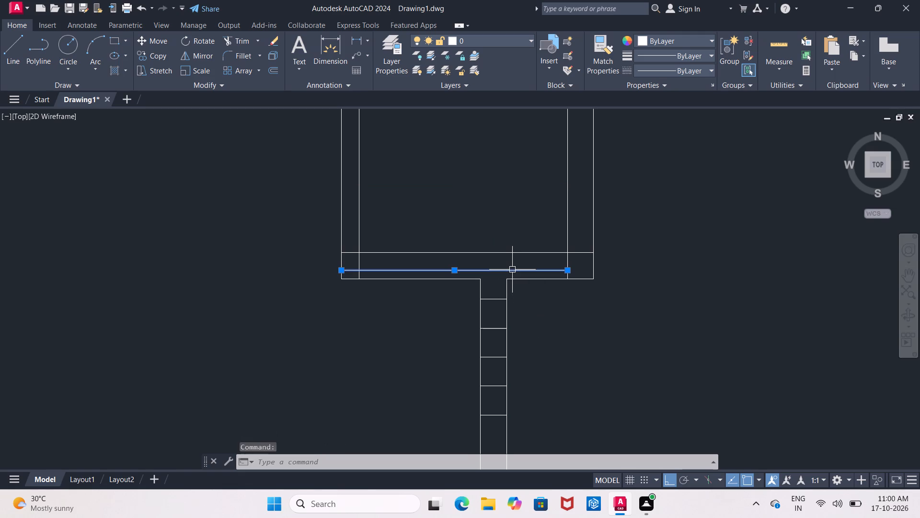
key(Delete)
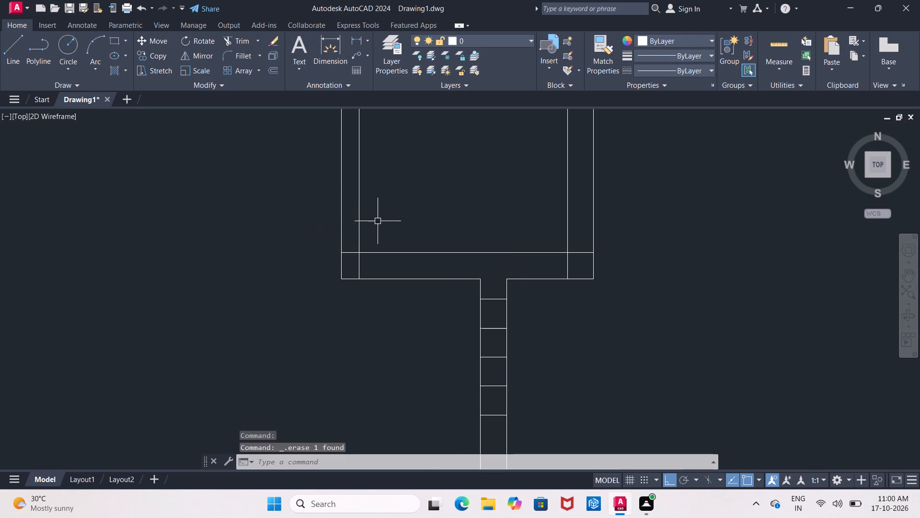
Erase the five short horizontal lines inside the 9" right wall just below the small upper-right corner room.
scroll(378, 221, down, 2)
middle_drag(446, 272, 345, 225)
scroll(340, 221, up, 1)
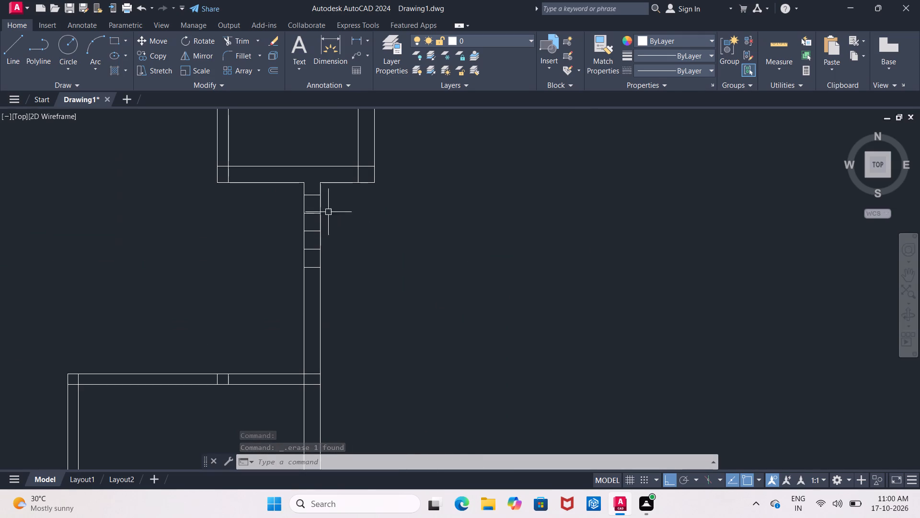
click(313, 197)
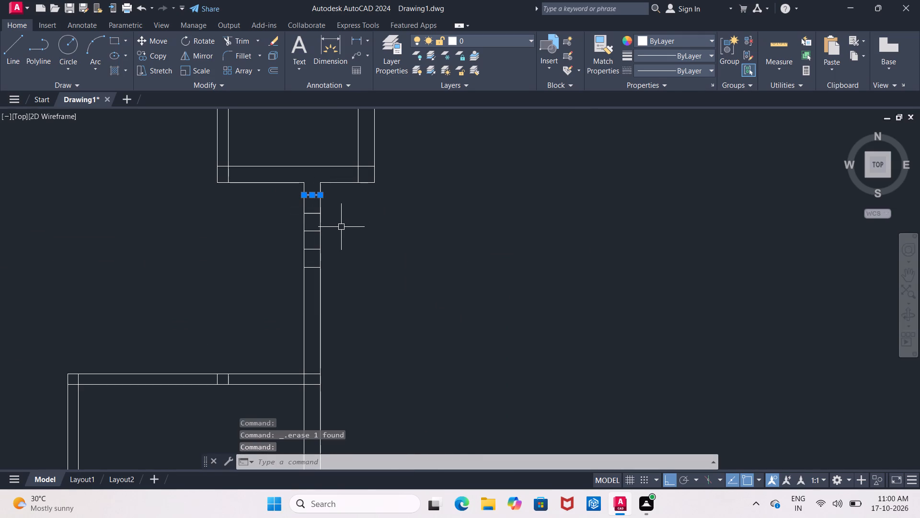
key(Delete)
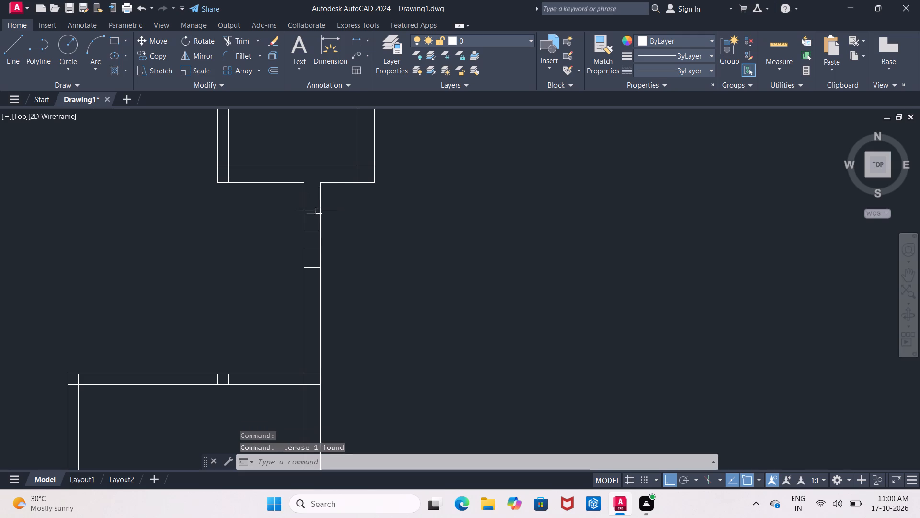
click(318, 212)
key(Escape)
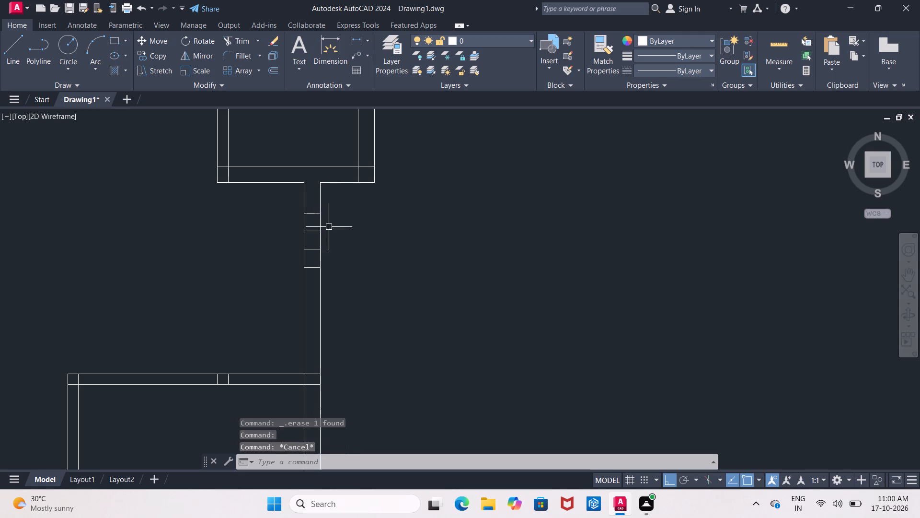
click(312, 212)
key(Delete)
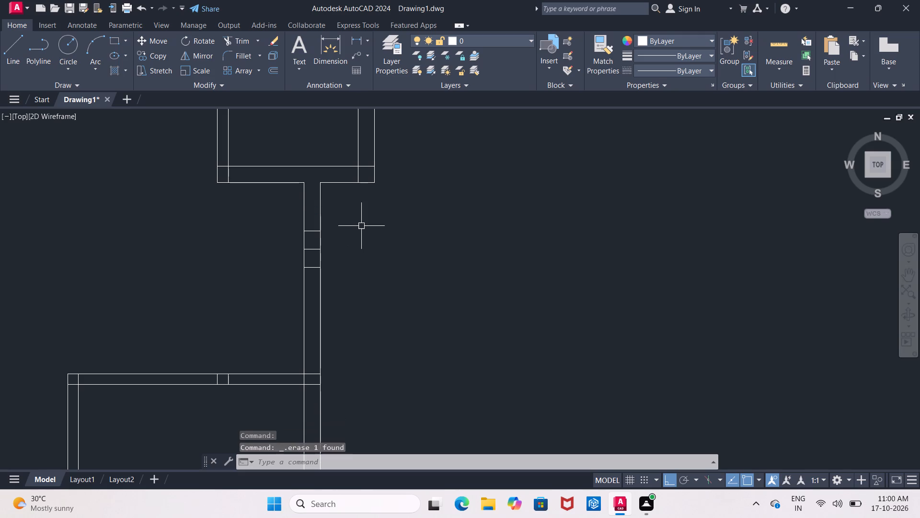
click(316, 232)
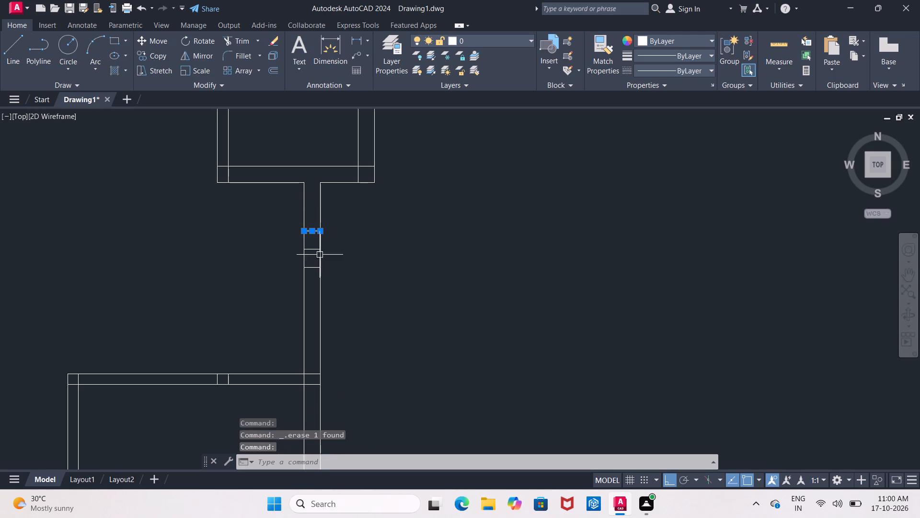
key(Delete)
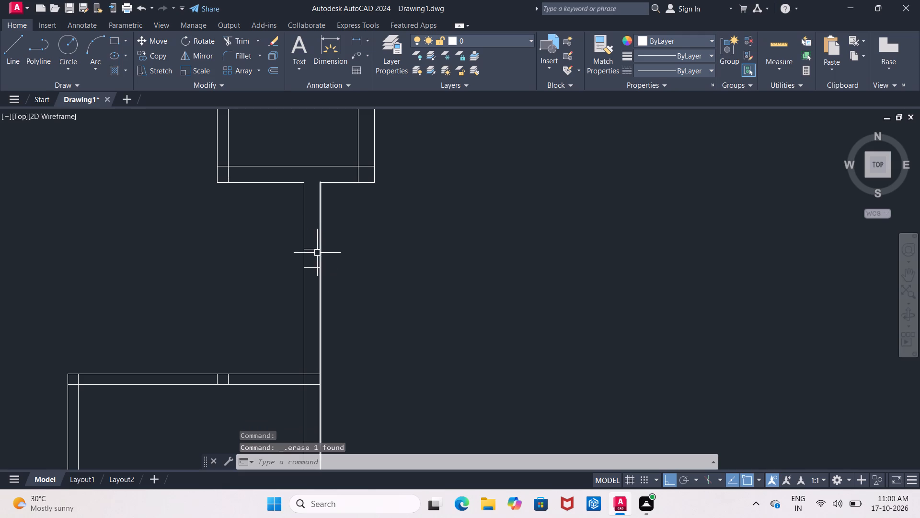
click(316, 251)
key(Delete)
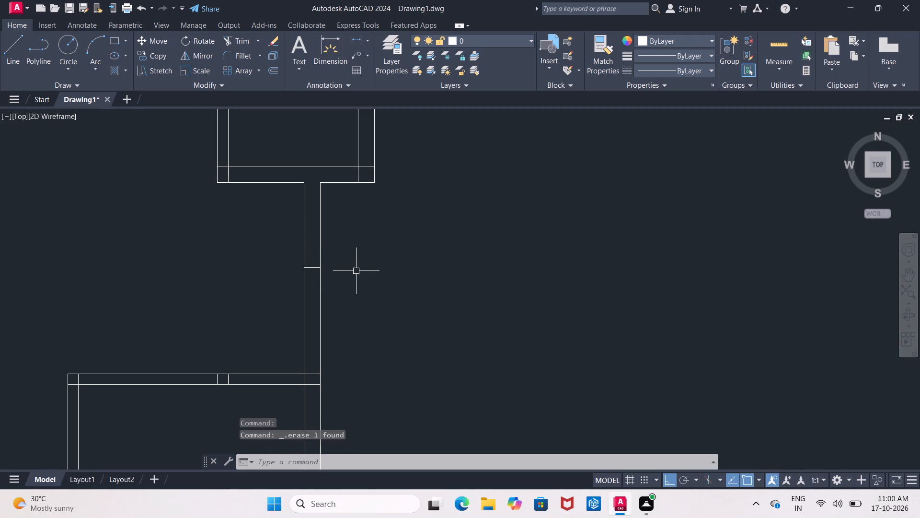
click(316, 270)
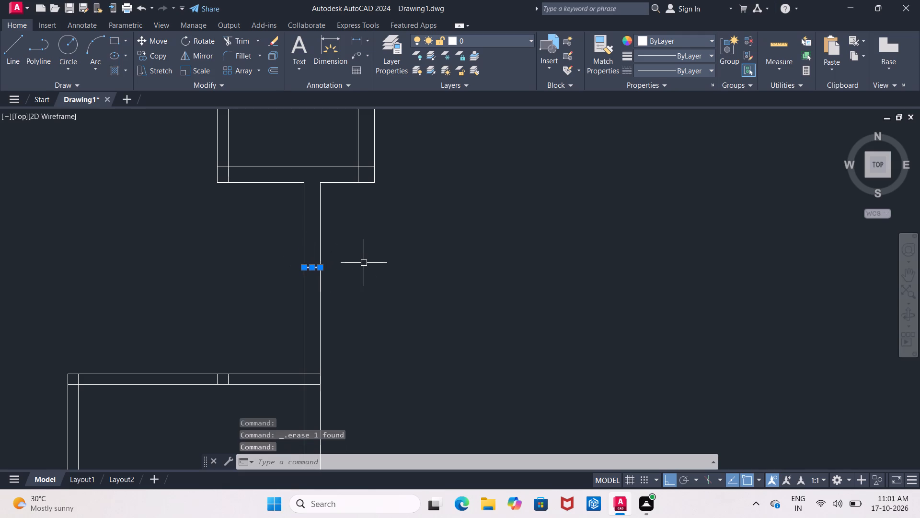
key(Delete)
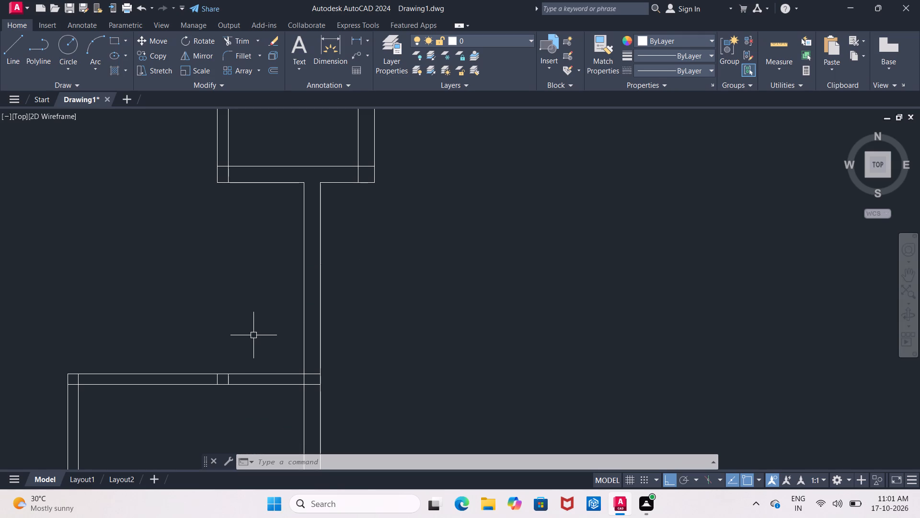
Erase the extra horizontal line spanning the left room just above its bottom 9" wall.
scroll(225, 278, down, 3)
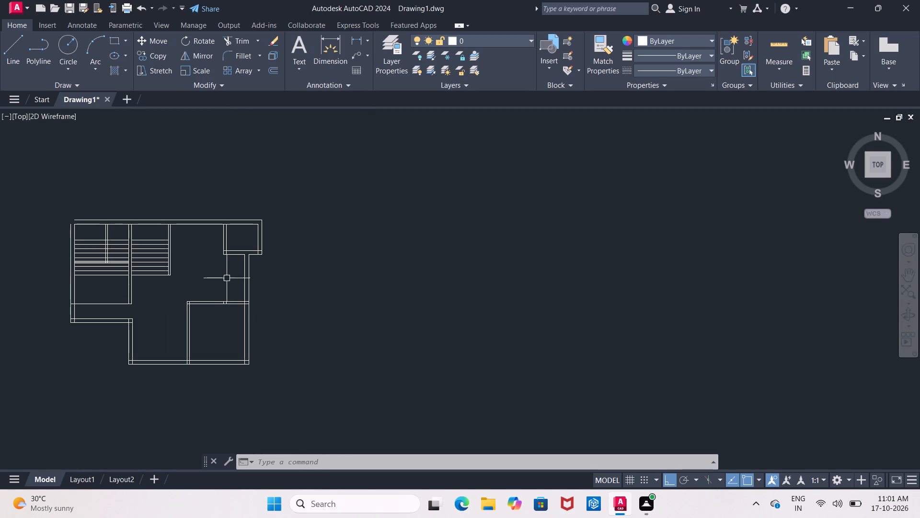
middle_drag(175, 299, 242, 256)
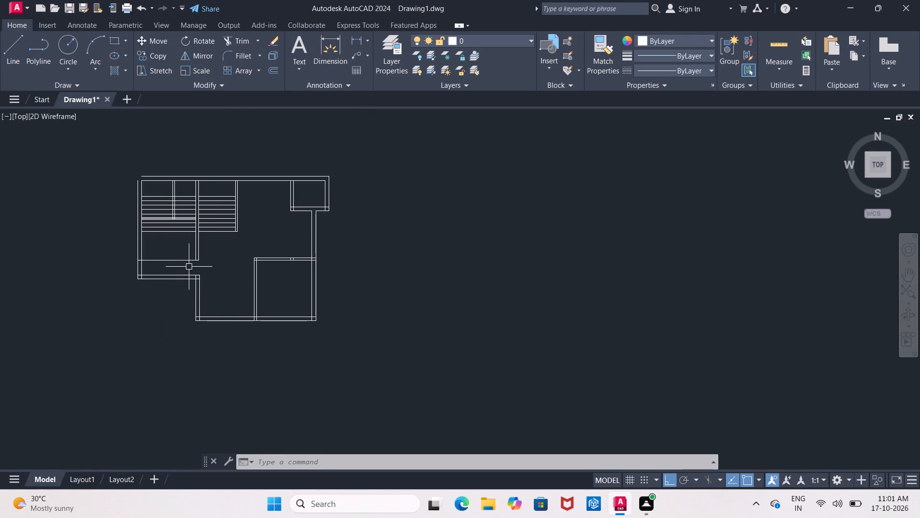
click(180, 259)
key(Delete)
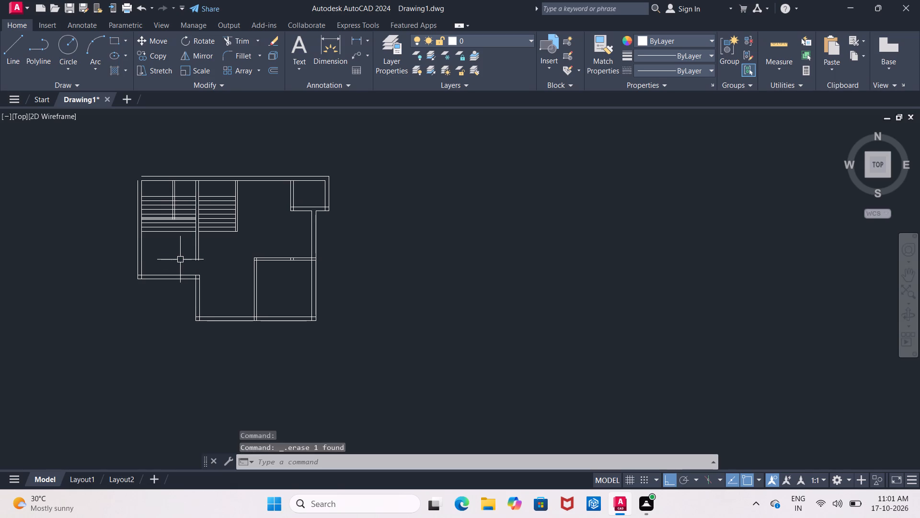
Draw a short line closing the open lower end of the 6" wall beside the left room.
scroll(224, 276, up, 3)
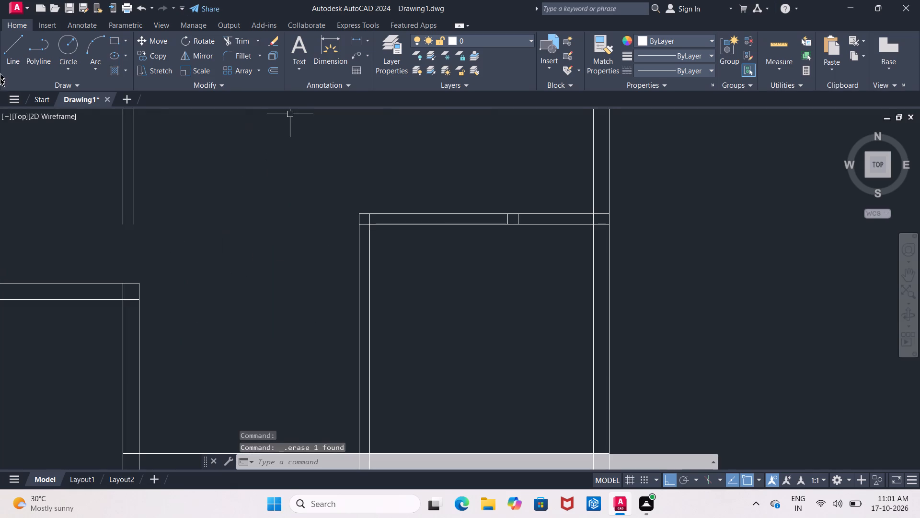
click(21, 62)
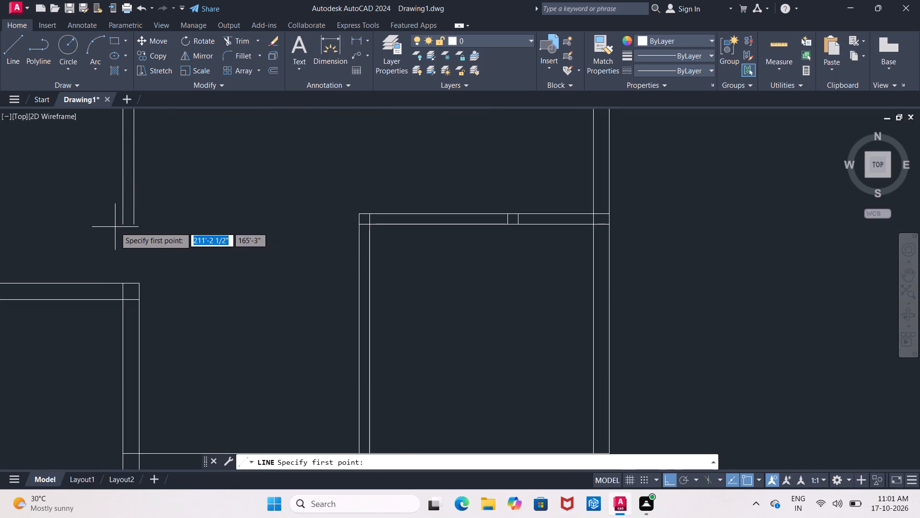
click(125, 222)
click(136, 223)
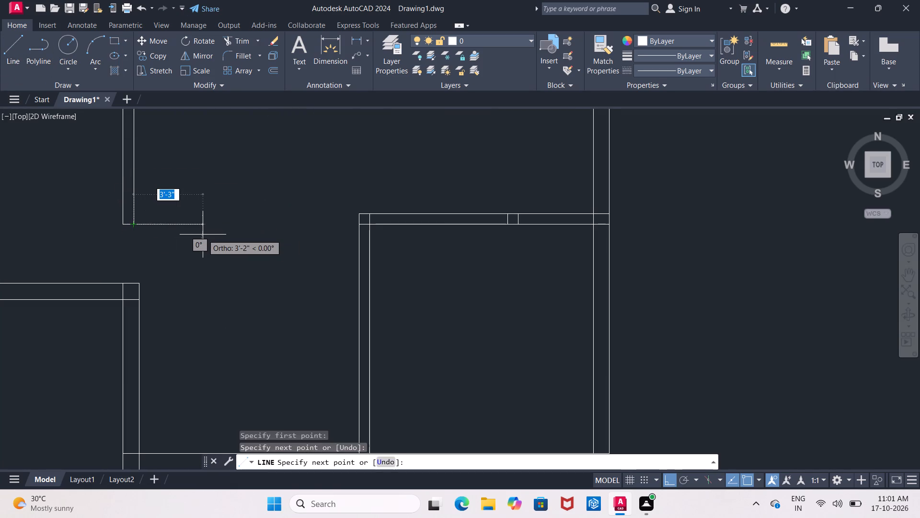
key(Escape)
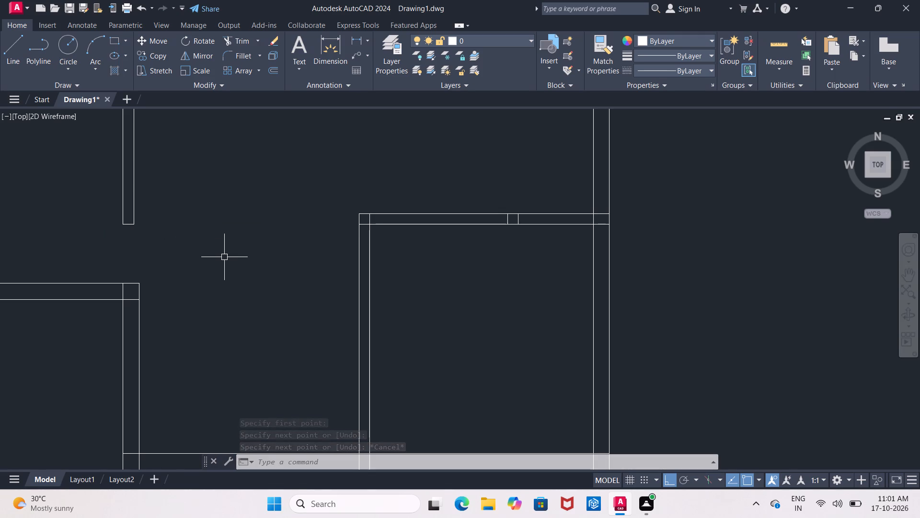
key(Escape)
Trim the six horizontal line segments between the vertical 4" partition and the 6" wall in the upper-left room.
scroll(219, 238, down, 2)
middle_drag(218, 238, 203, 268)
scroll(159, 156, up, 2)
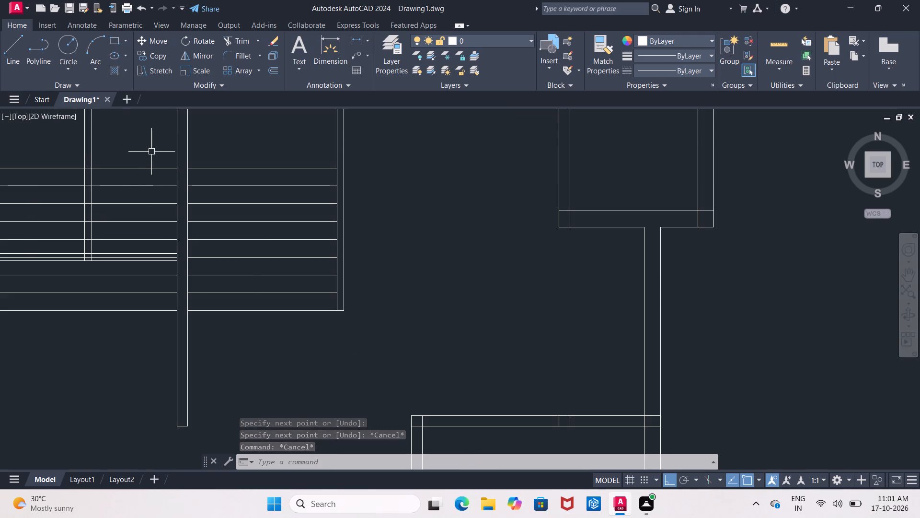
text(TR)
key(Return)
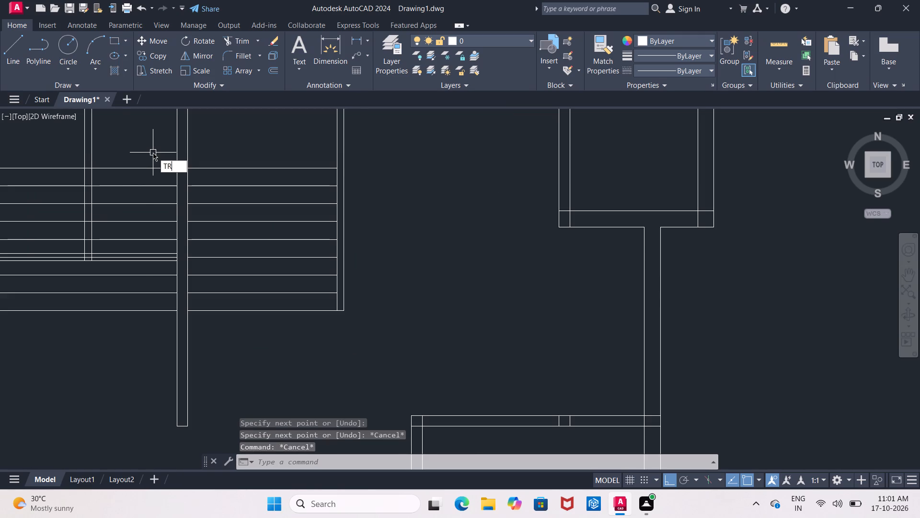
key(Return)
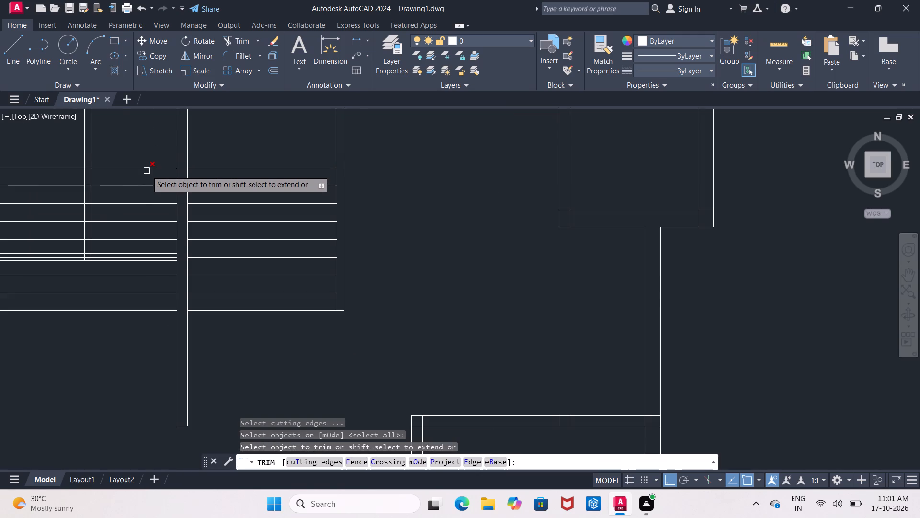
click(147, 169)
click(148, 186)
click(148, 203)
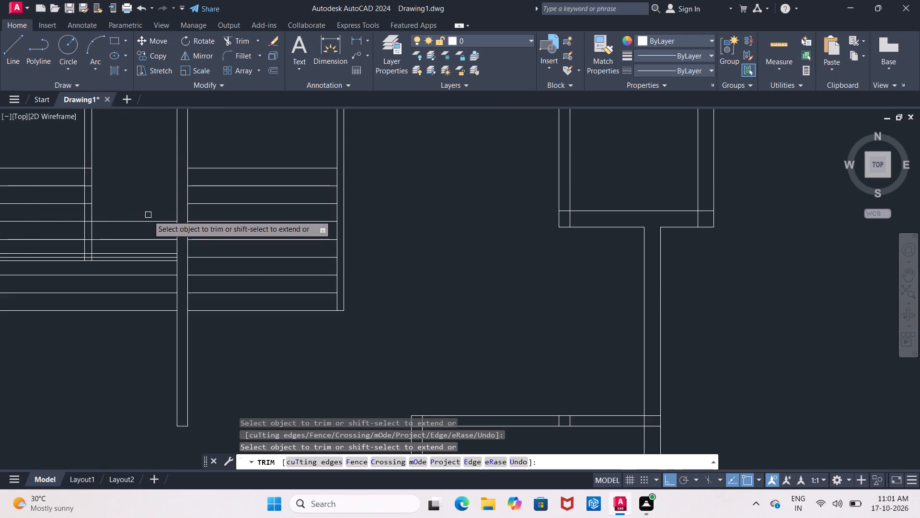
click(147, 222)
click(146, 240)
scroll(146, 244, up, 2)
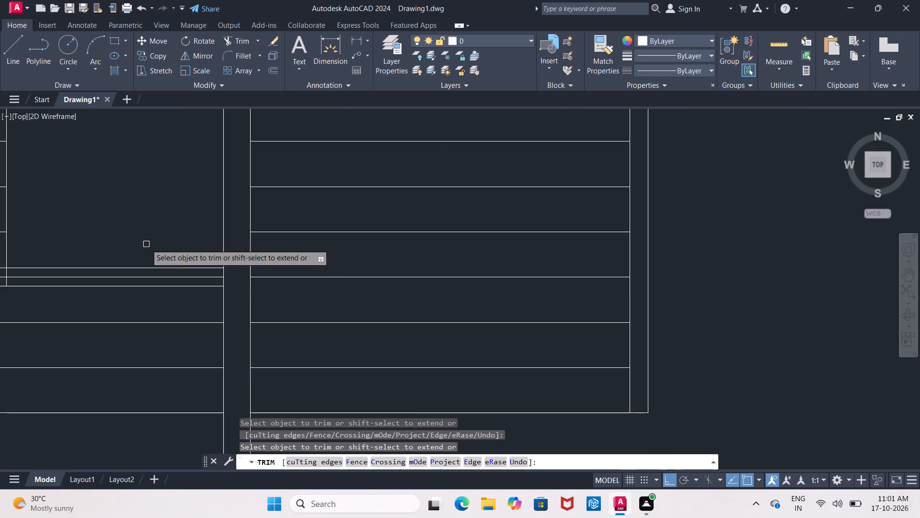
middle_drag(146, 244, 153, 226)
scroll(153, 226, down, 3)
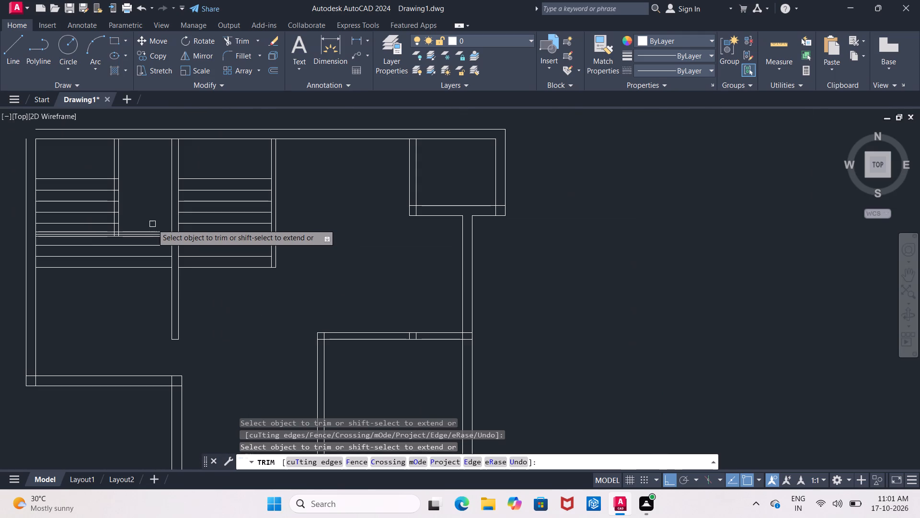
scroll(152, 224, up, 5)
scroll(152, 222, down, 3)
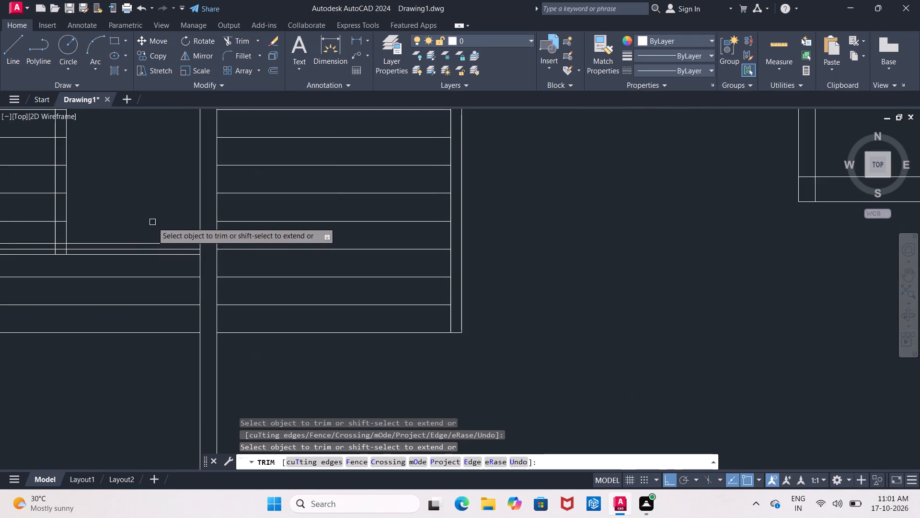
click(144, 248)
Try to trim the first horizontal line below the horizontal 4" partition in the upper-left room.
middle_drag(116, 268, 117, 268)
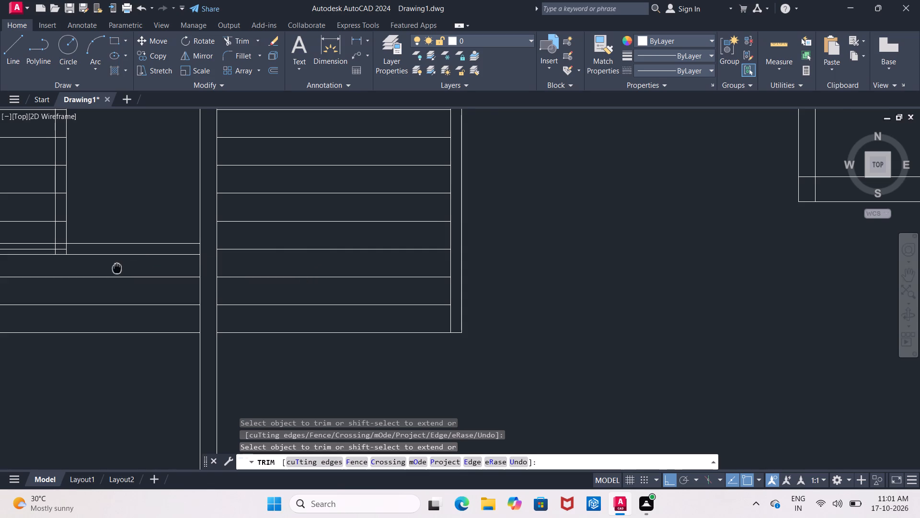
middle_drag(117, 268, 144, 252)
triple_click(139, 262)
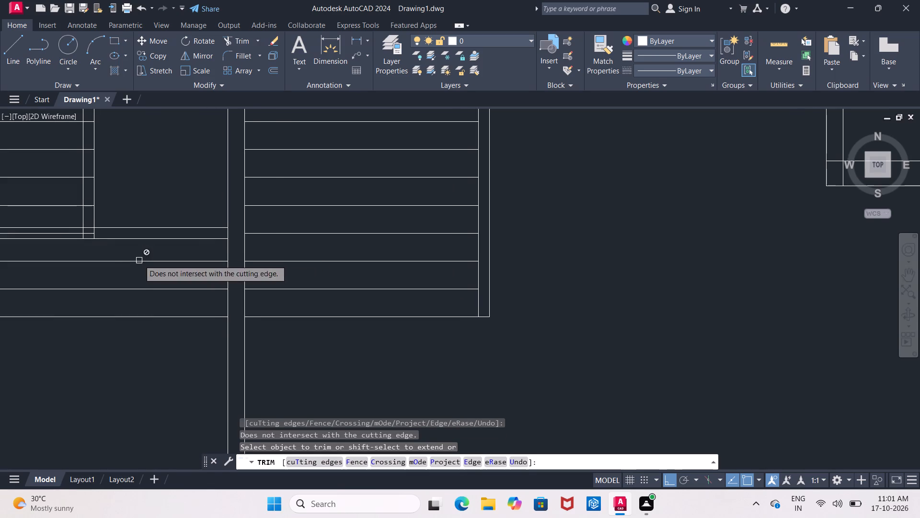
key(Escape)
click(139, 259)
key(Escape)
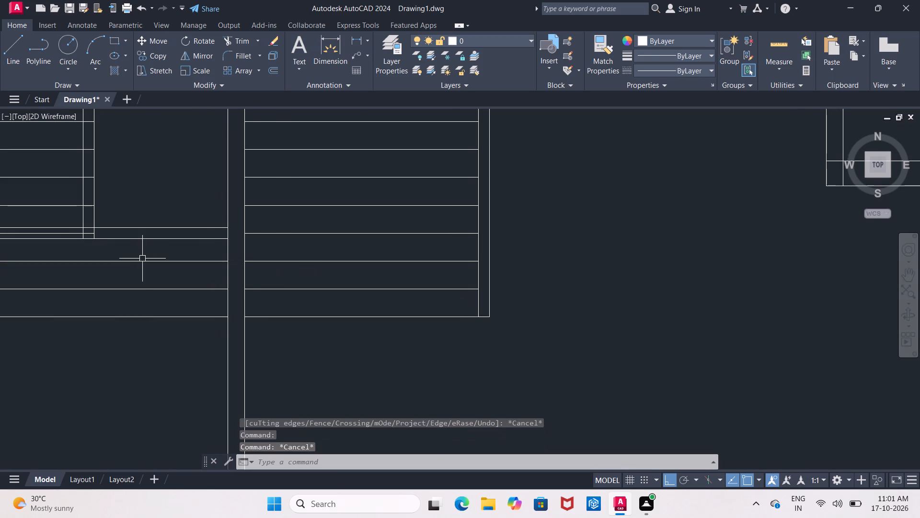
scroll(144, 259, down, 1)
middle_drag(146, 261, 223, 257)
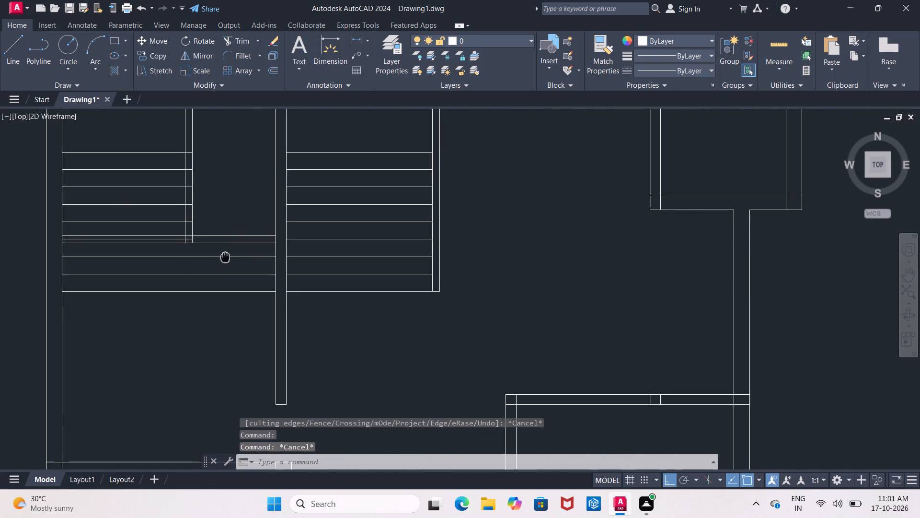
Erase the three horizontal lines below the horizontal 4" partition in the left room.
middle_drag(223, 257, 210, 257)
scroll(209, 254, up, 2)
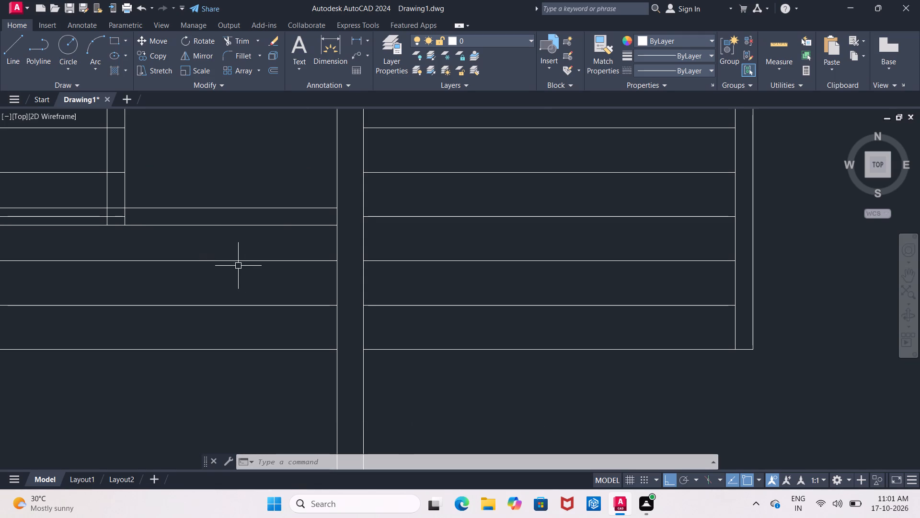
click(235, 259)
click(241, 303)
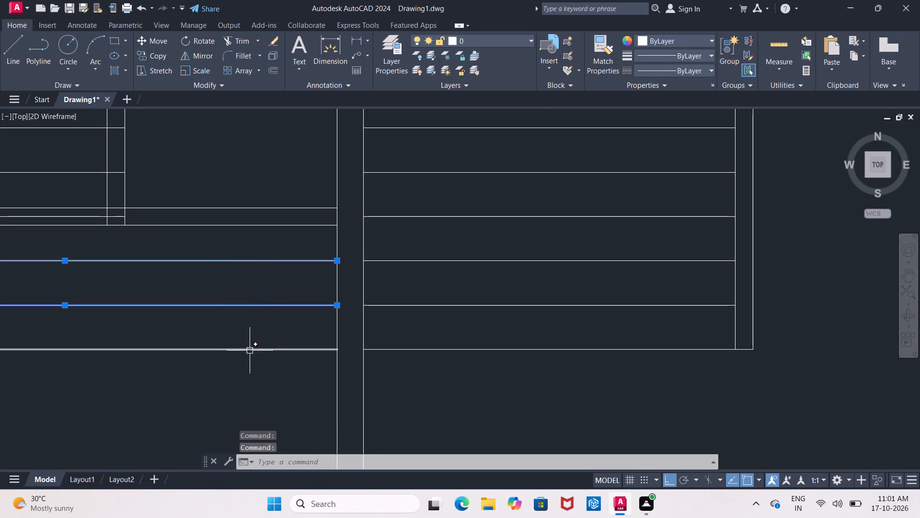
click(250, 351)
key(Delete)
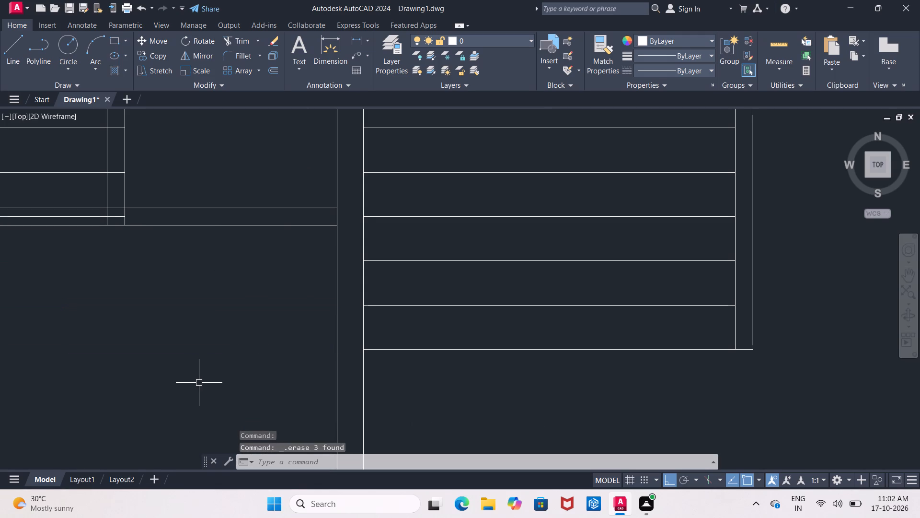
Trim the six leftover horizontal line segments between the left 9" wall and the vertical 4" partition in the upper-left room.
scroll(267, 397, down, 4)
scroll(235, 342, up, 2)
middle_drag(233, 322, 232, 275)
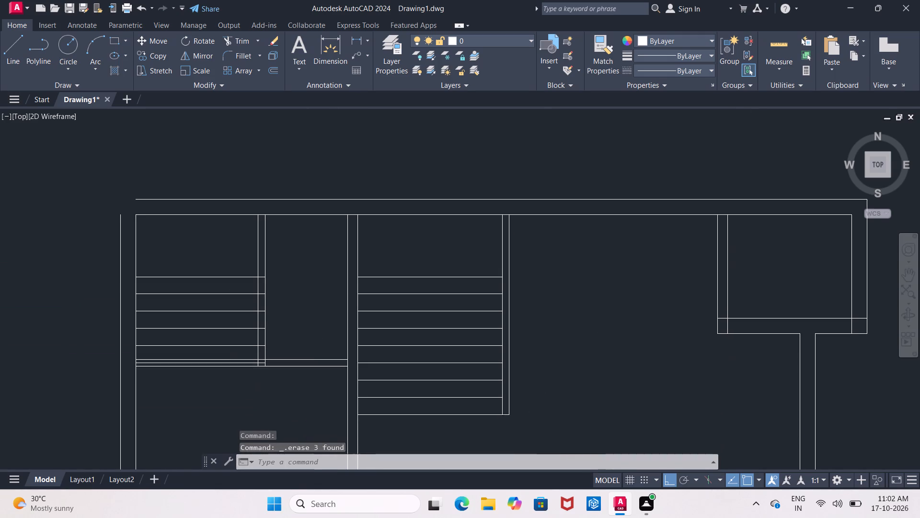
text(TR)
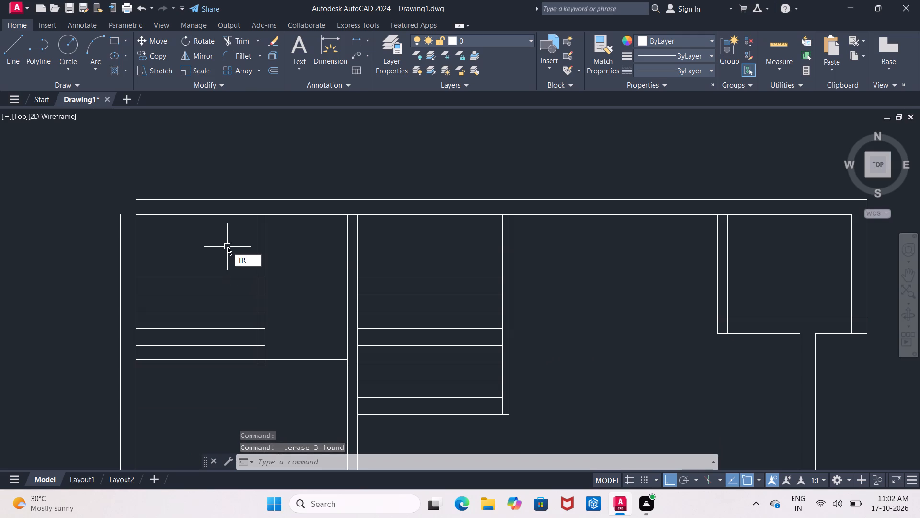
key(Return)
key(Return)
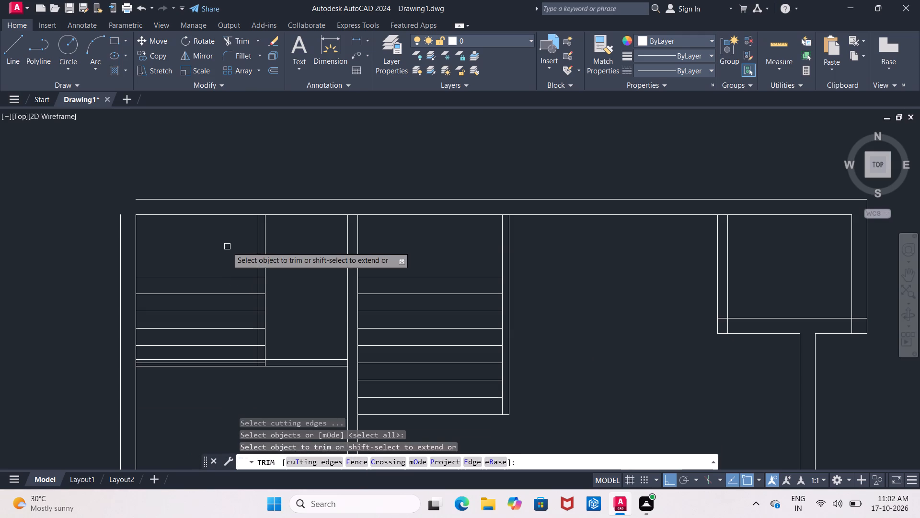
click(233, 276)
click(235, 295)
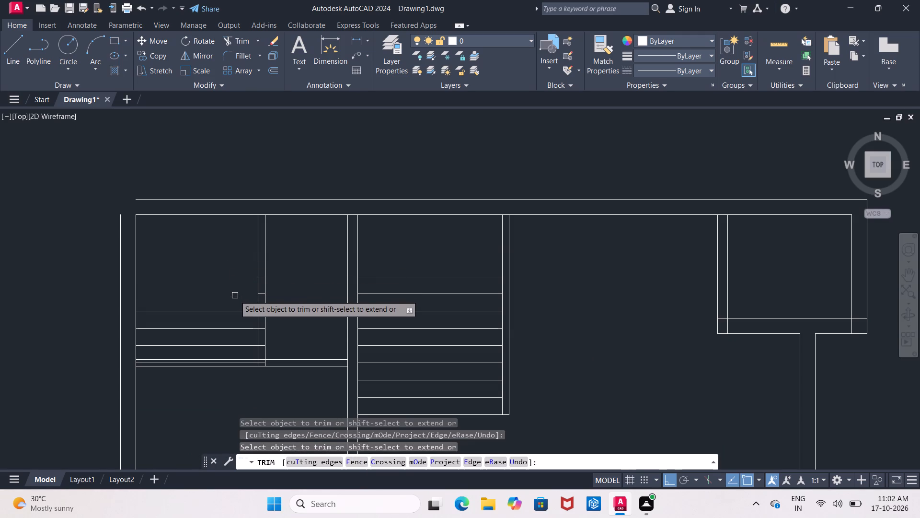
click(228, 312)
click(224, 333)
click(224, 326)
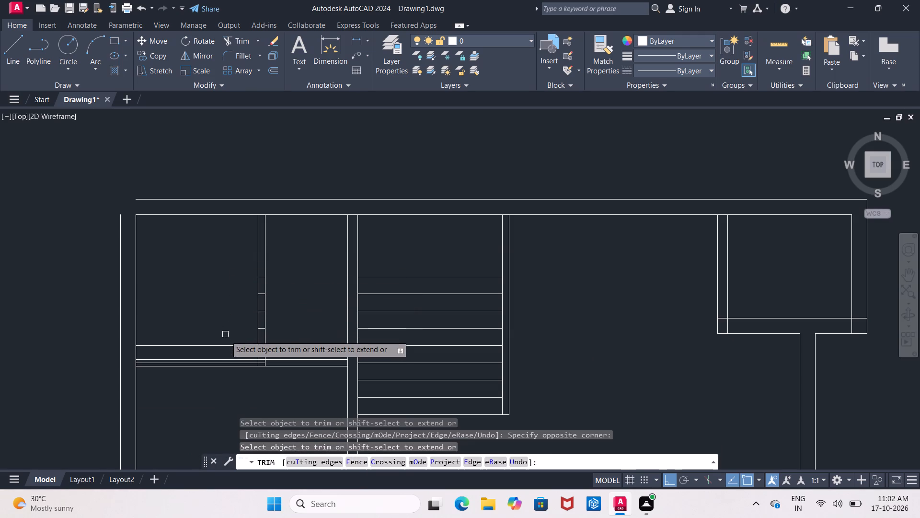
click(226, 349)
scroll(230, 377, up, 2)
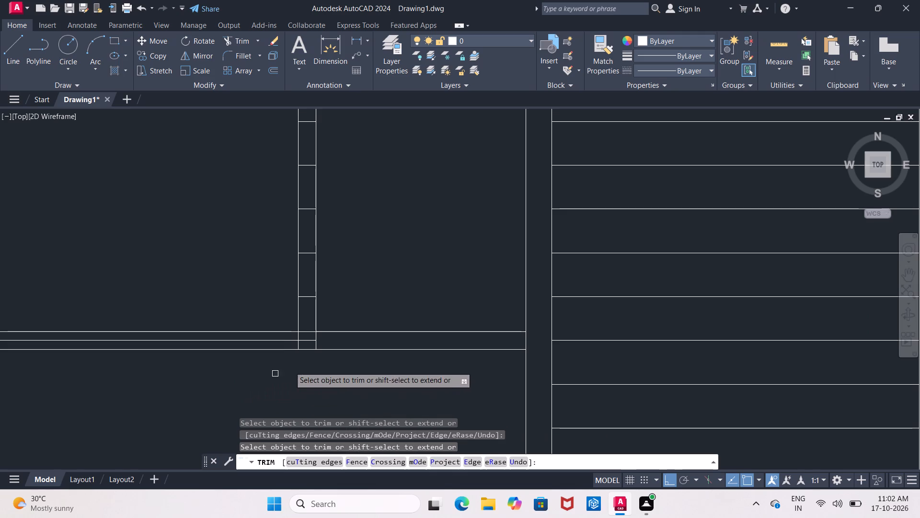
click(260, 341)
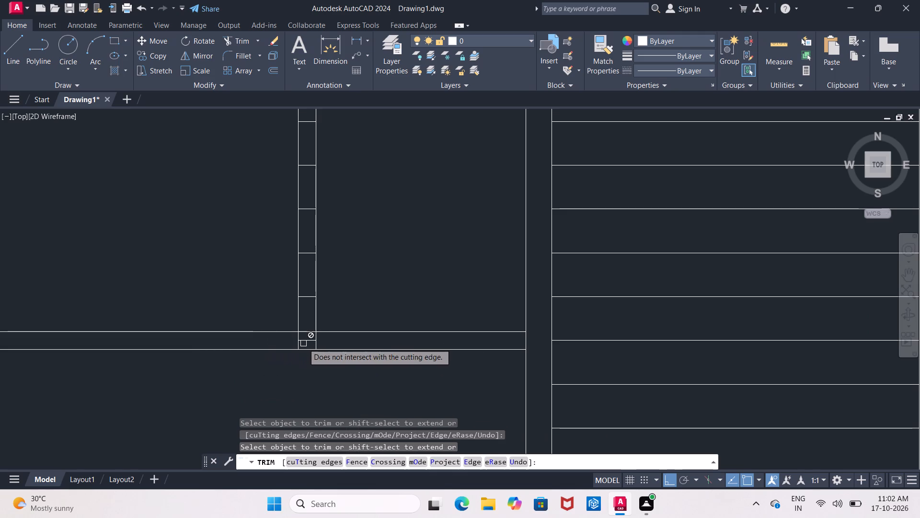
Erase the short horizontal stub inside the junction of the vertical and horizontal 4" partitions.
click(303, 343)
key(Escape)
click(307, 340)
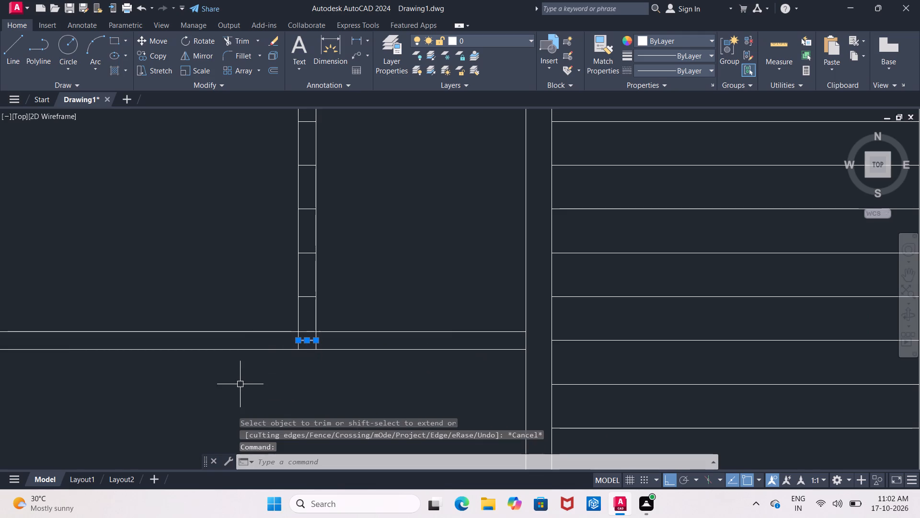
key(Delete)
Erase the five remaining short horizontal stubs between the two lines of the vertical 4" partition.
scroll(259, 378, down, 2)
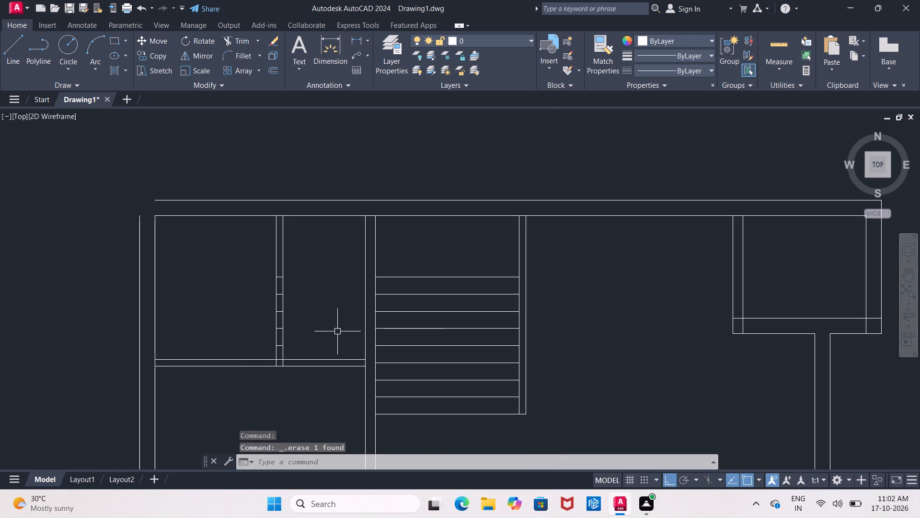
scroll(284, 275, up, 2)
click(276, 281)
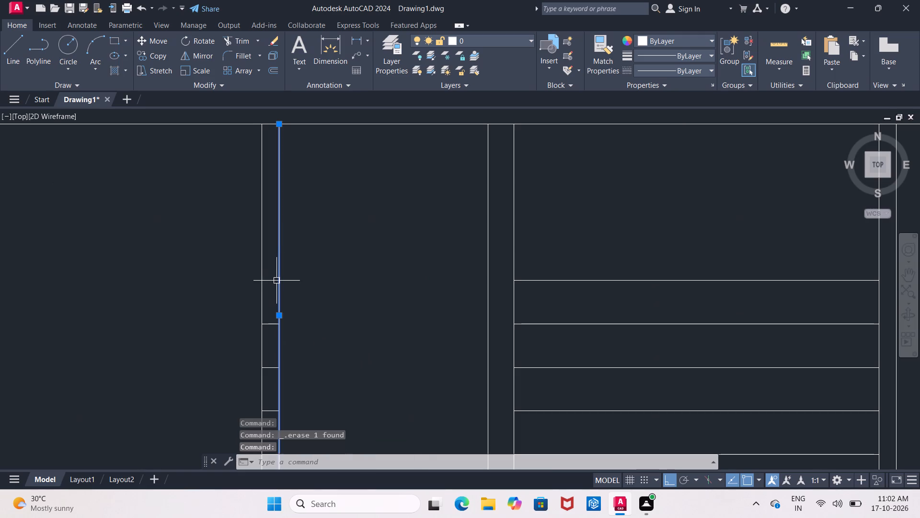
key(Escape)
click(275, 284)
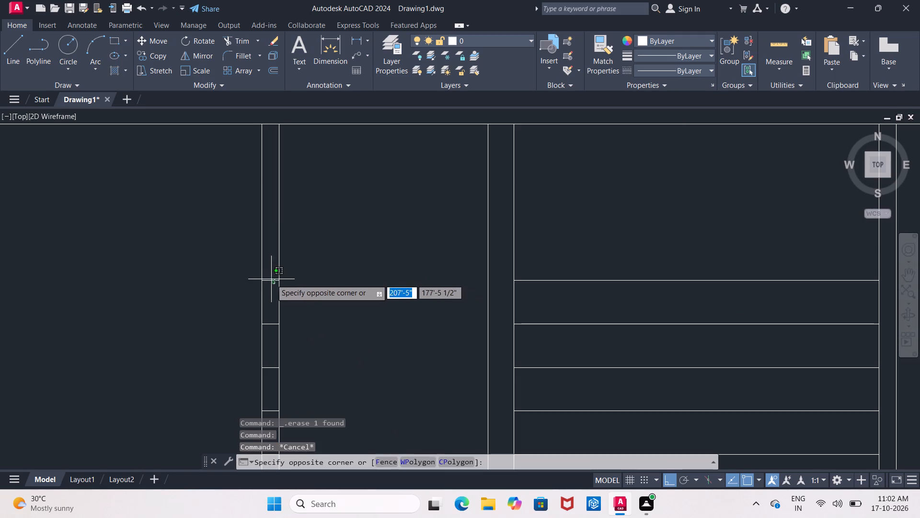
key(Escape)
click(271, 279)
click(270, 325)
middle_drag(270, 324, 266, 232)
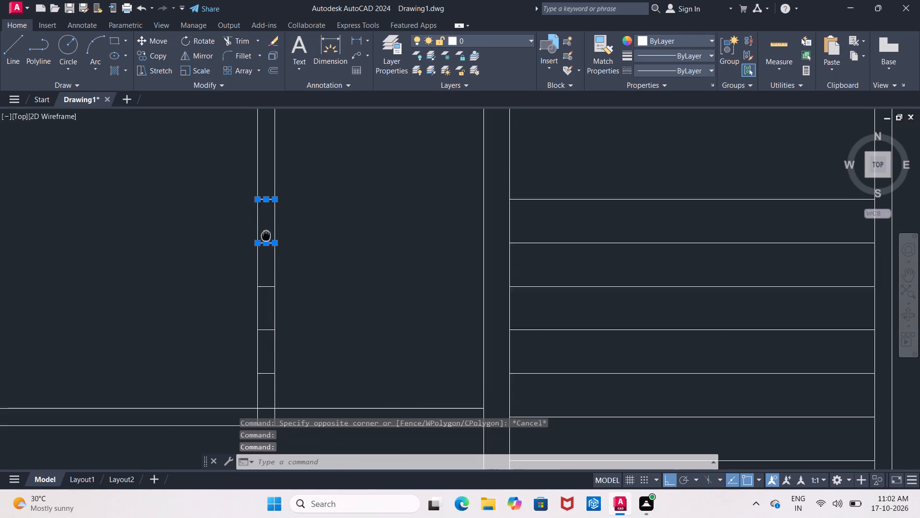
middle_drag(266, 232, 266, 229)
click(265, 273)
click(266, 316)
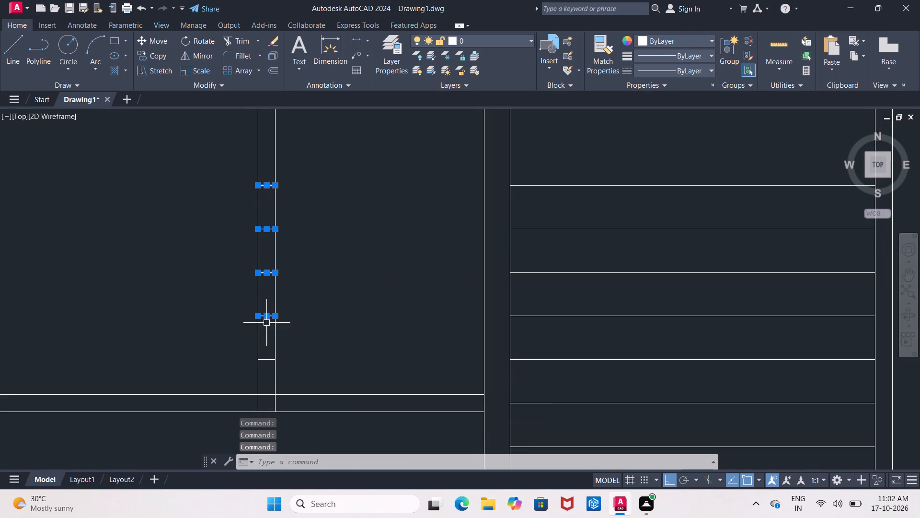
click(266, 357)
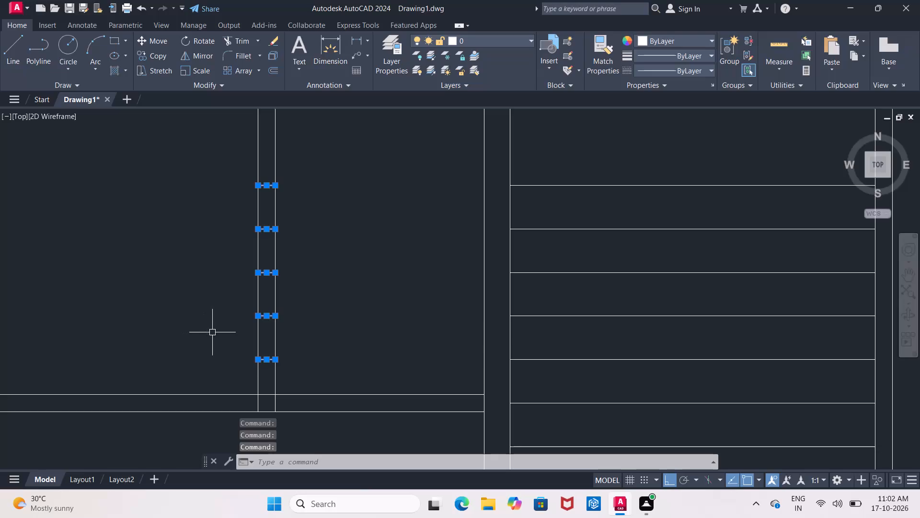
key(Delete)
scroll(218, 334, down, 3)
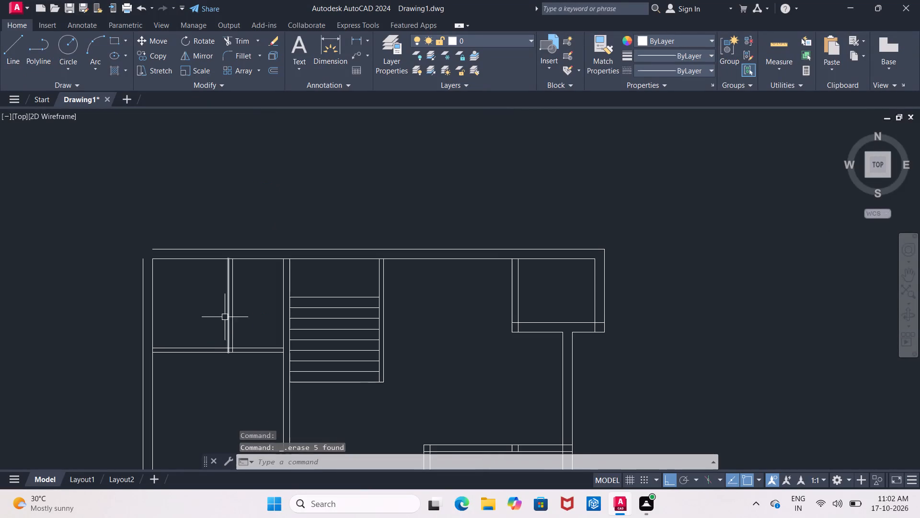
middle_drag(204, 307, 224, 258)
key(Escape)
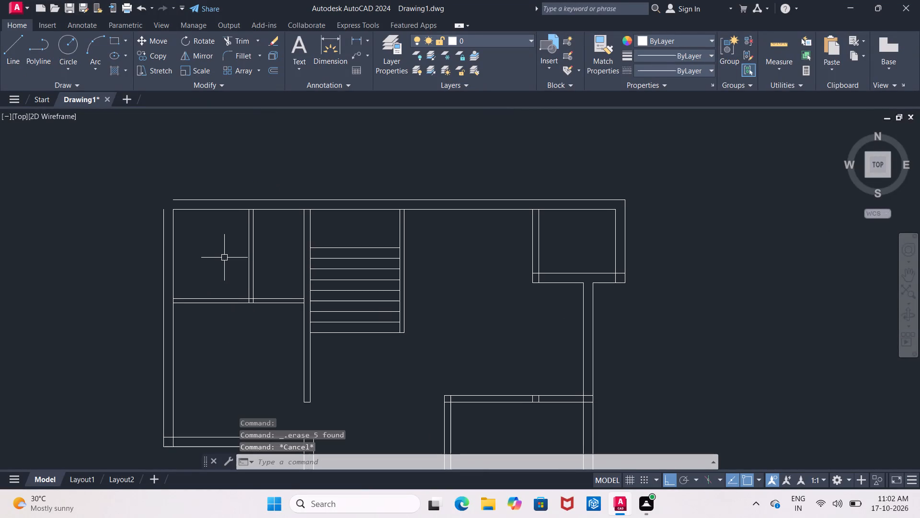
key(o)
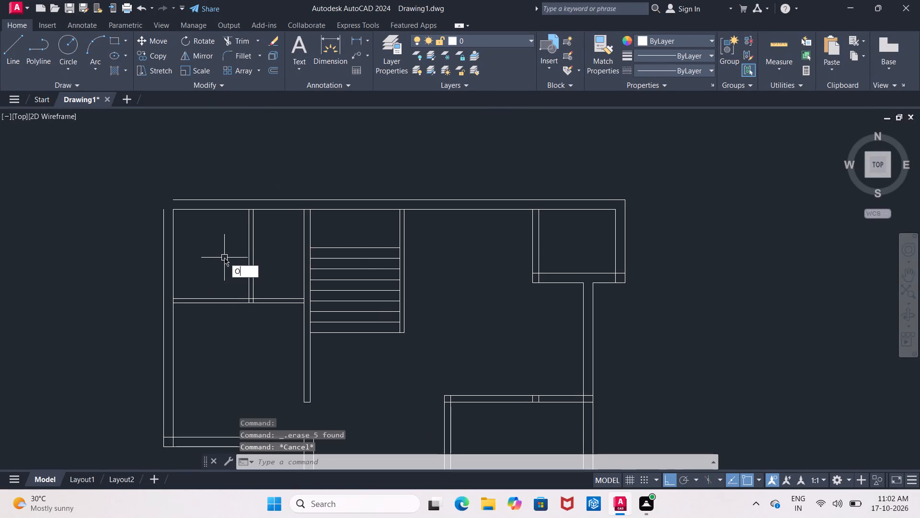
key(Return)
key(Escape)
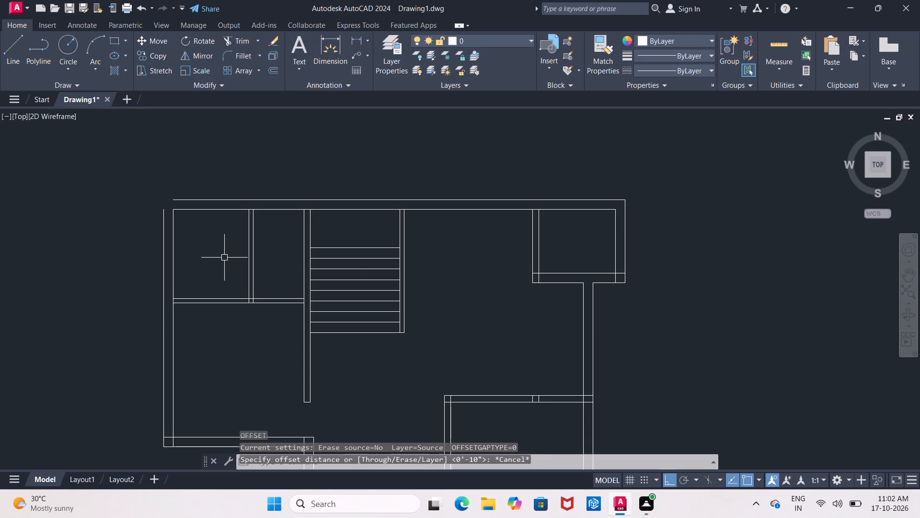
Fillet the top and left outer wall lines so they meet at the plan's upper-left corner.
click(231, 53)
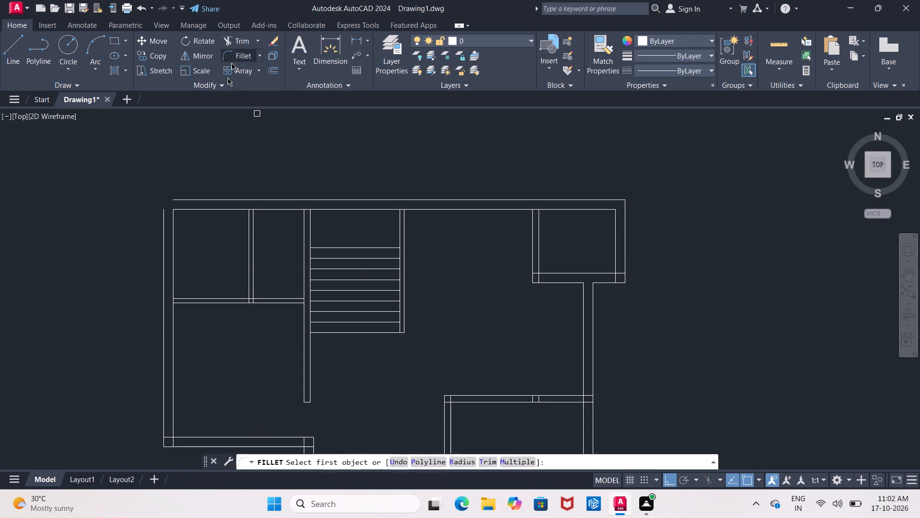
click(173, 200)
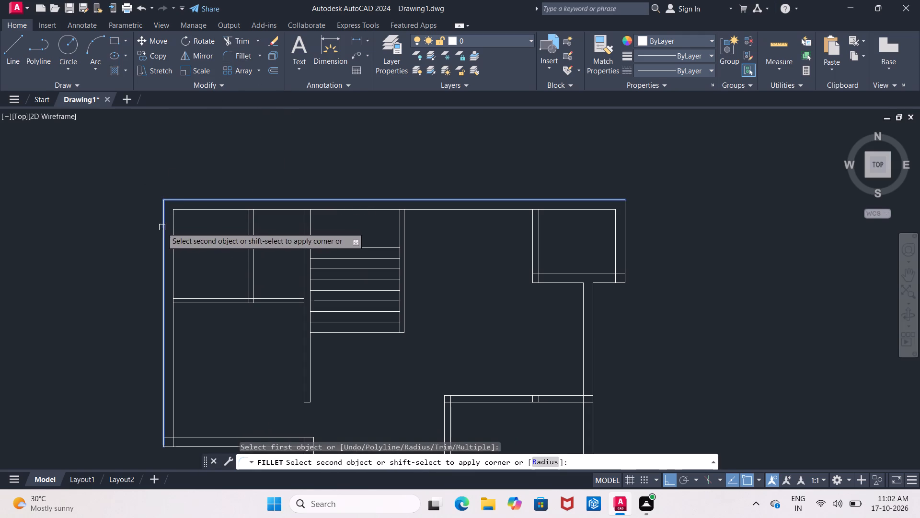
click(162, 227)
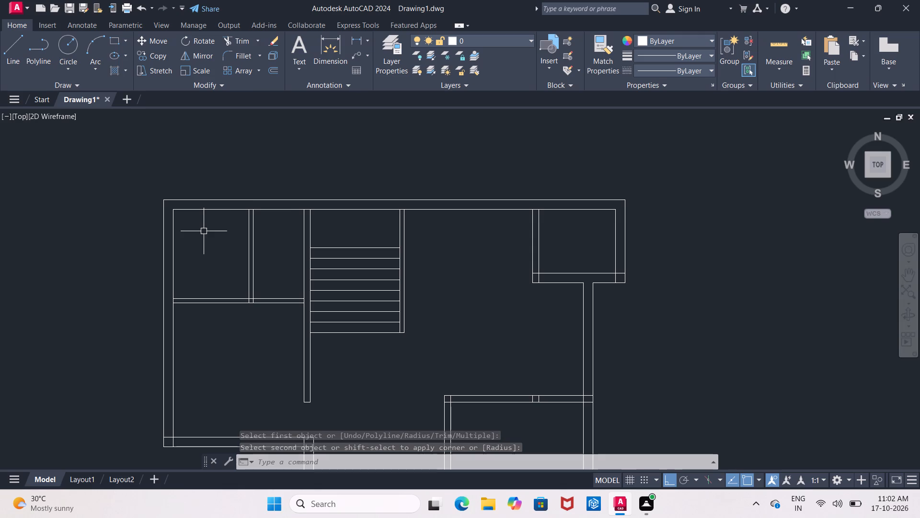
Switch to Calculator, compute 10.5 divided by 2, and close it.
middle_drag(455, 349, 396, 195)
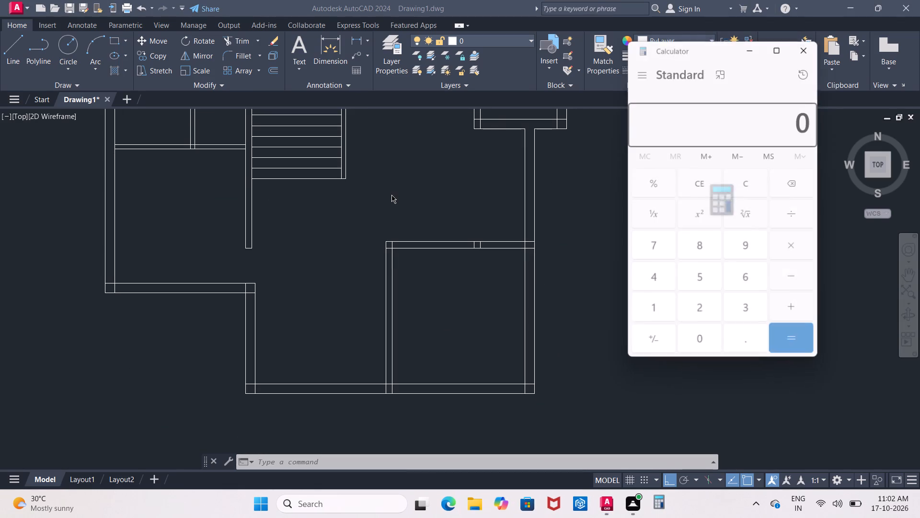
text(10)
text(.5/2)
key(Return)
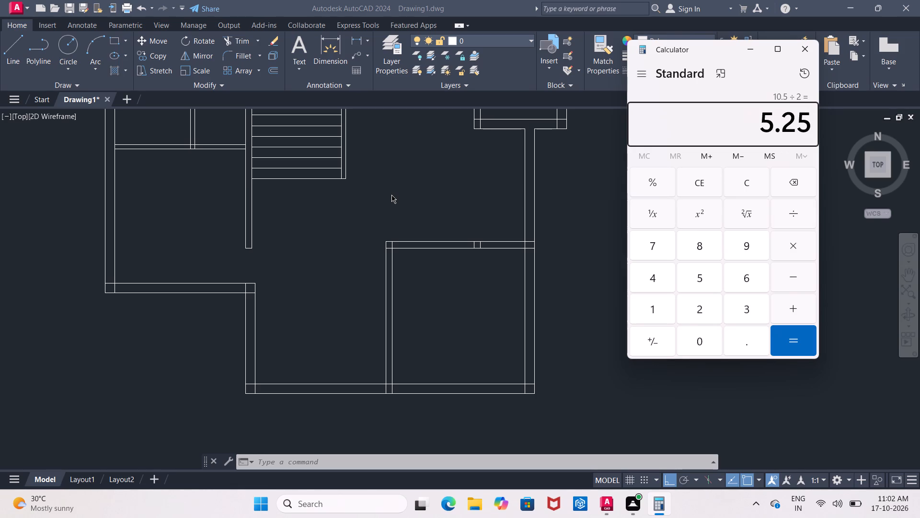
click(802, 51)
Offset the inner line of the lower-right room's left 6" wall by 5'2.5" into the room.
key(o)
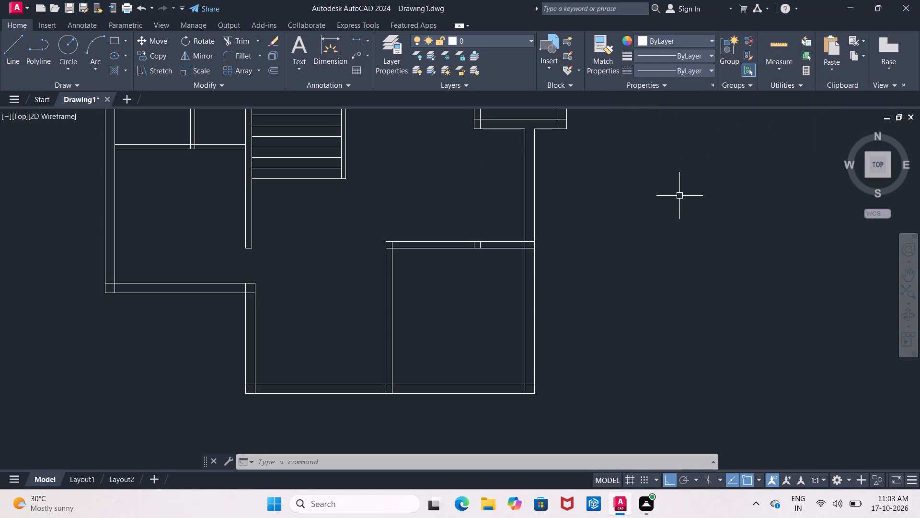
key(Return)
text(5'2.2)
key(BackSpace)
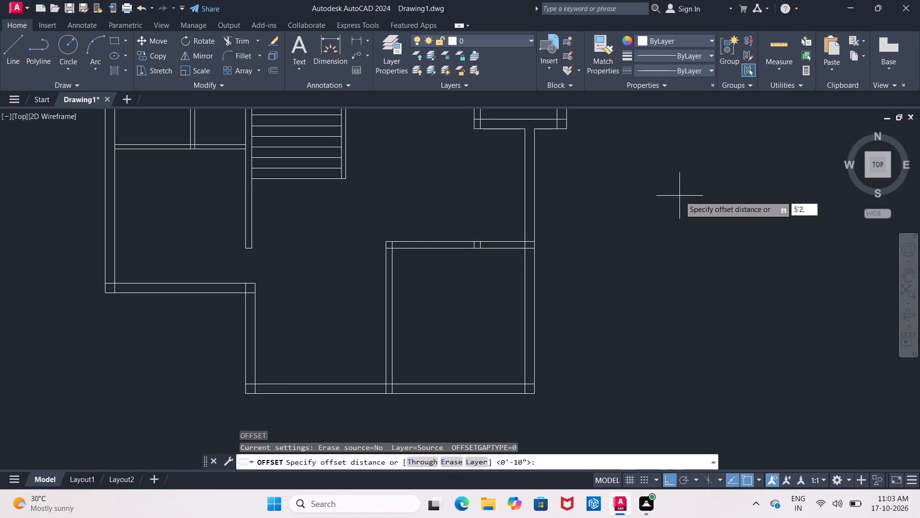
key(5)
key(shift+quotedbl)
key(Return)
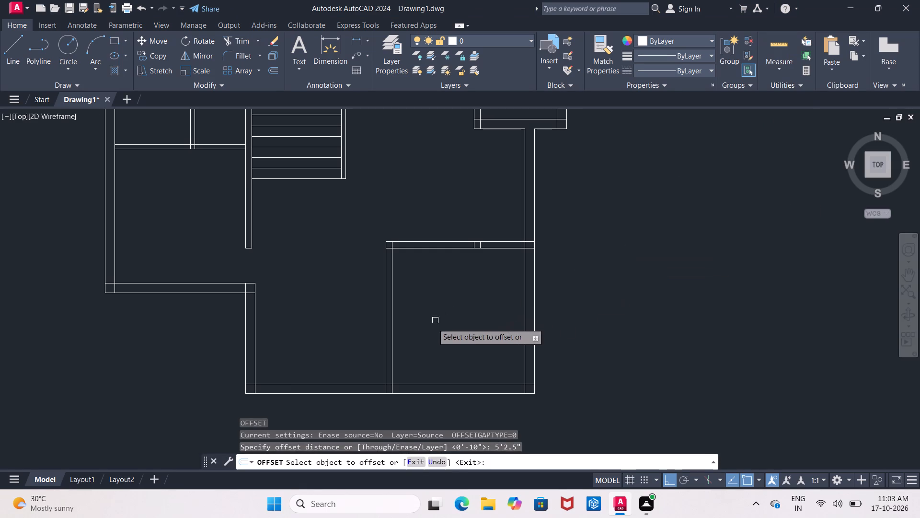
click(391, 352)
click(419, 345)
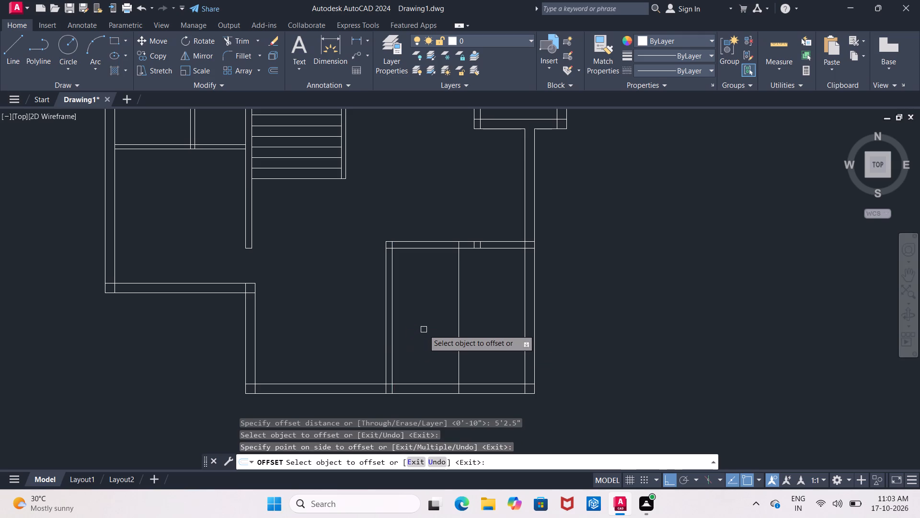
key(Return)
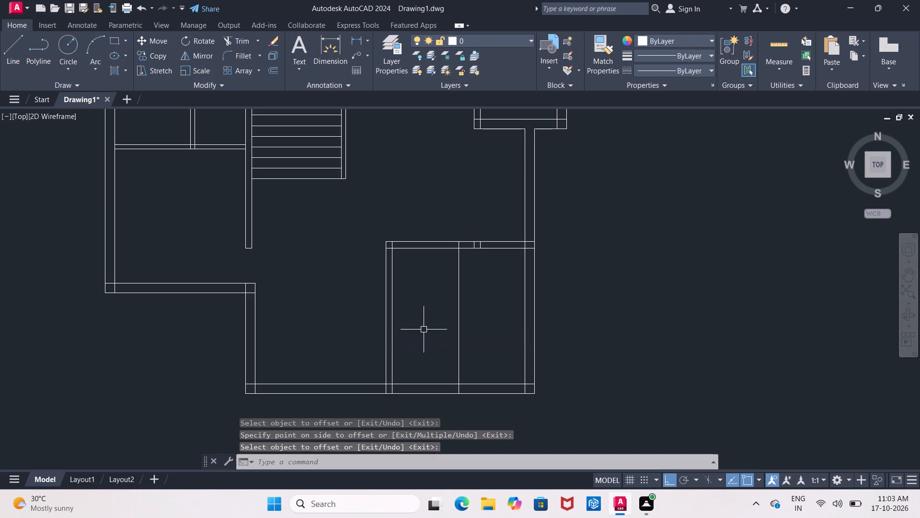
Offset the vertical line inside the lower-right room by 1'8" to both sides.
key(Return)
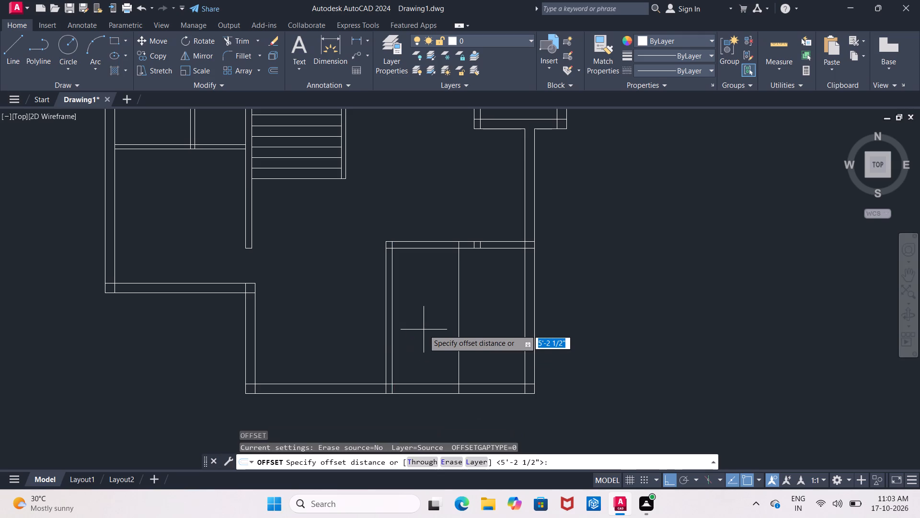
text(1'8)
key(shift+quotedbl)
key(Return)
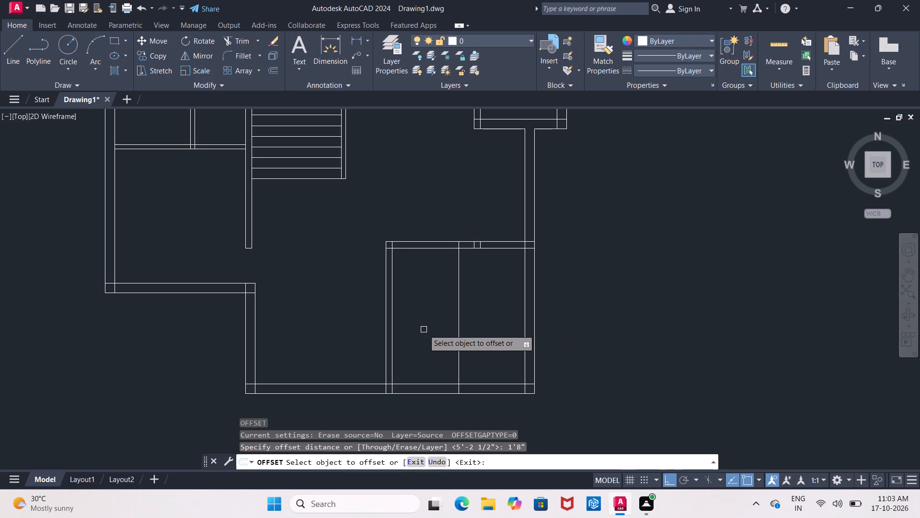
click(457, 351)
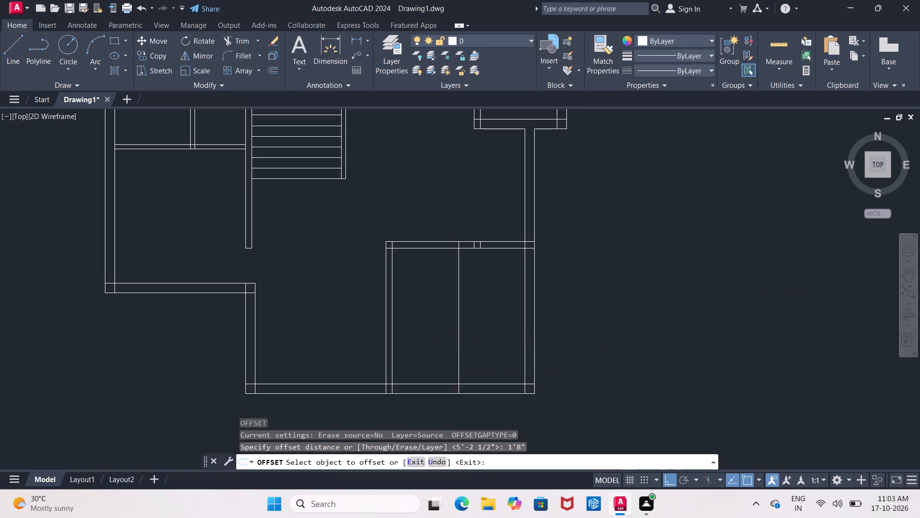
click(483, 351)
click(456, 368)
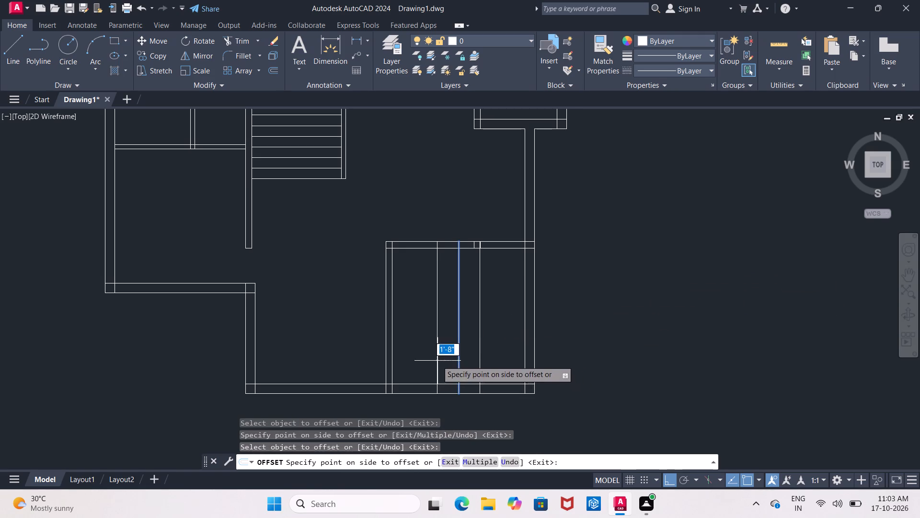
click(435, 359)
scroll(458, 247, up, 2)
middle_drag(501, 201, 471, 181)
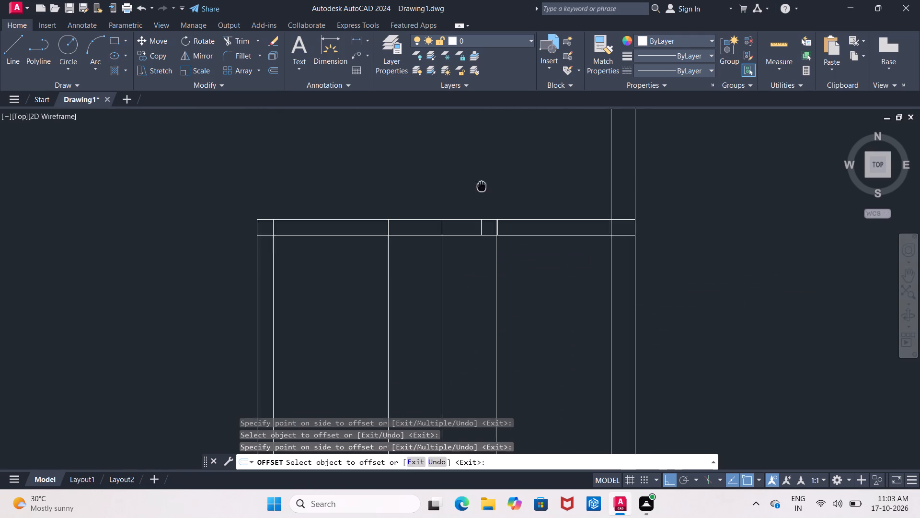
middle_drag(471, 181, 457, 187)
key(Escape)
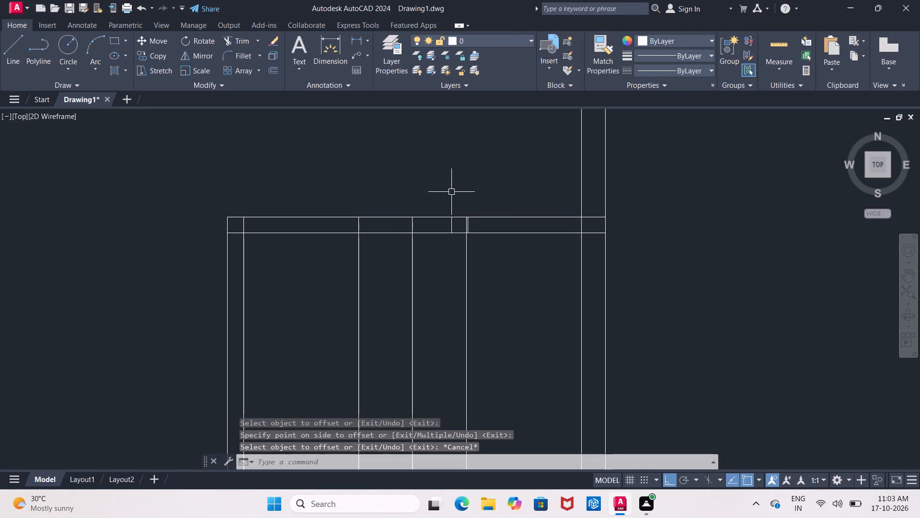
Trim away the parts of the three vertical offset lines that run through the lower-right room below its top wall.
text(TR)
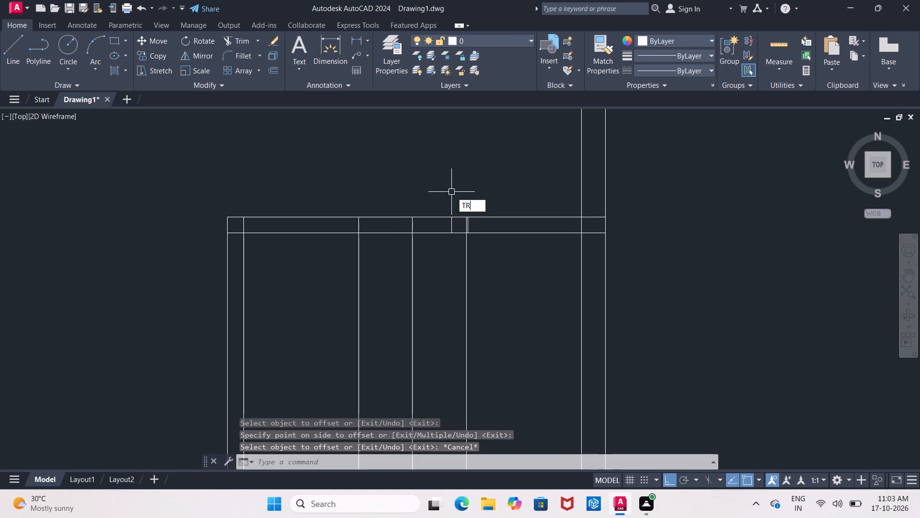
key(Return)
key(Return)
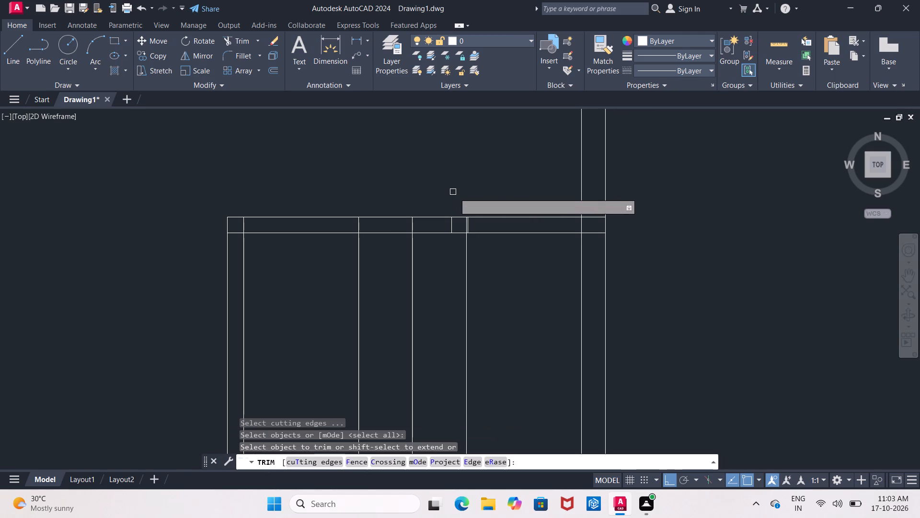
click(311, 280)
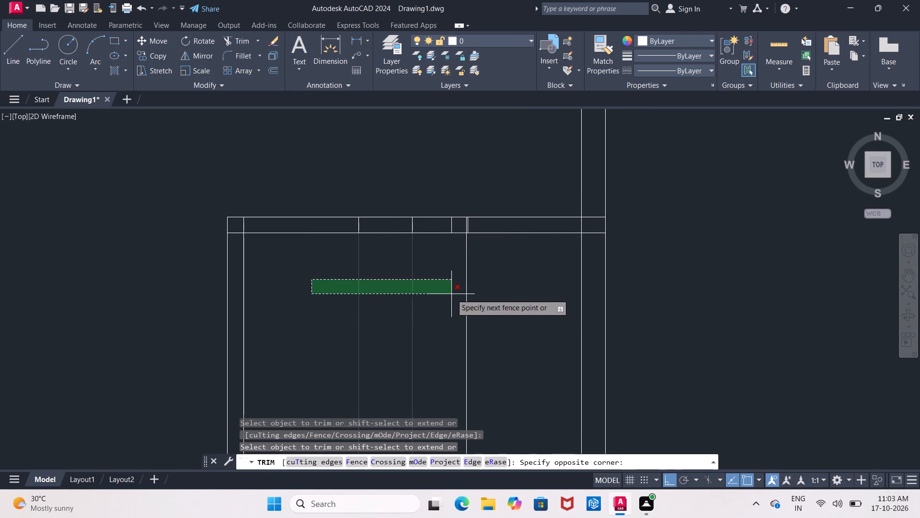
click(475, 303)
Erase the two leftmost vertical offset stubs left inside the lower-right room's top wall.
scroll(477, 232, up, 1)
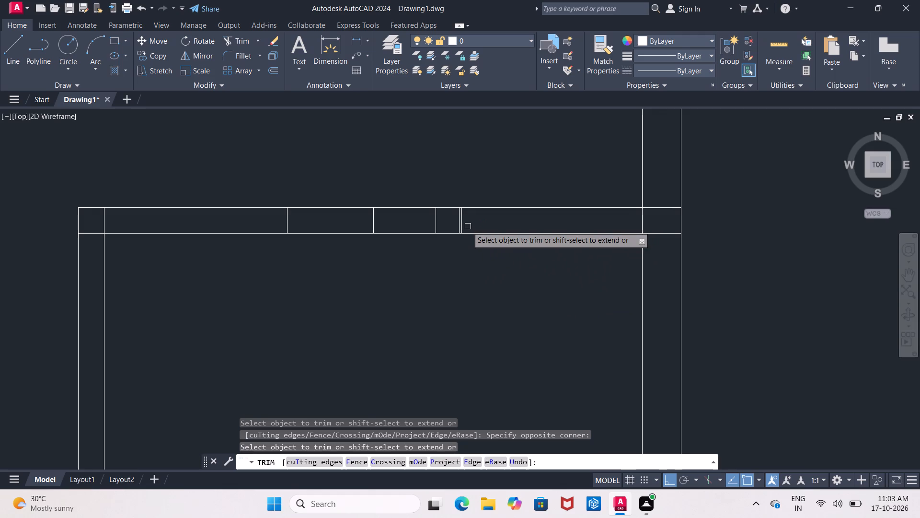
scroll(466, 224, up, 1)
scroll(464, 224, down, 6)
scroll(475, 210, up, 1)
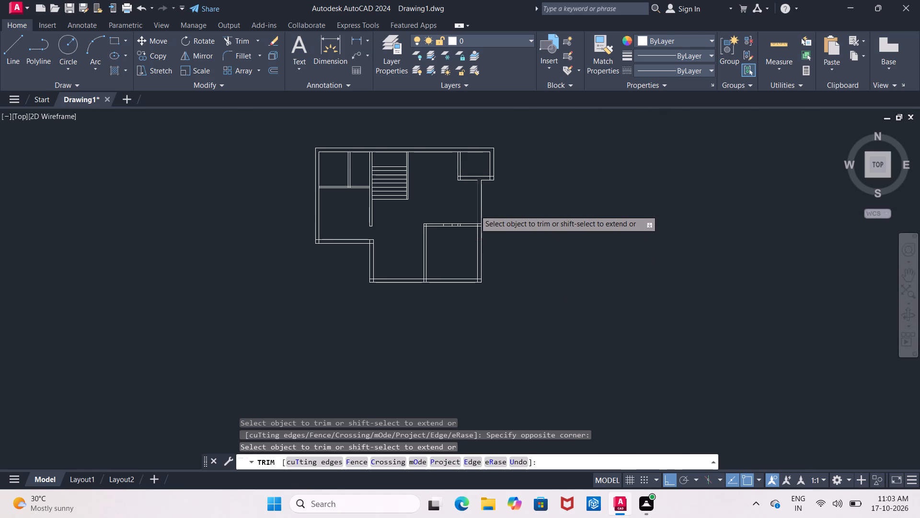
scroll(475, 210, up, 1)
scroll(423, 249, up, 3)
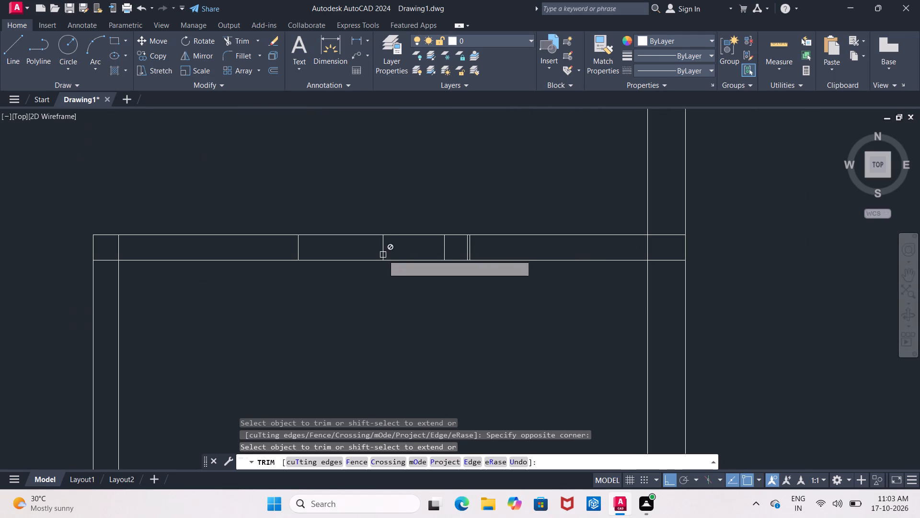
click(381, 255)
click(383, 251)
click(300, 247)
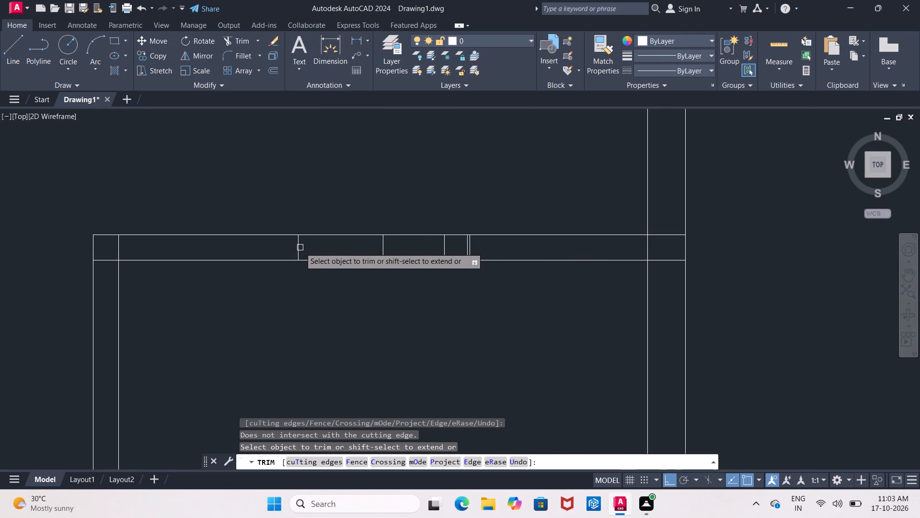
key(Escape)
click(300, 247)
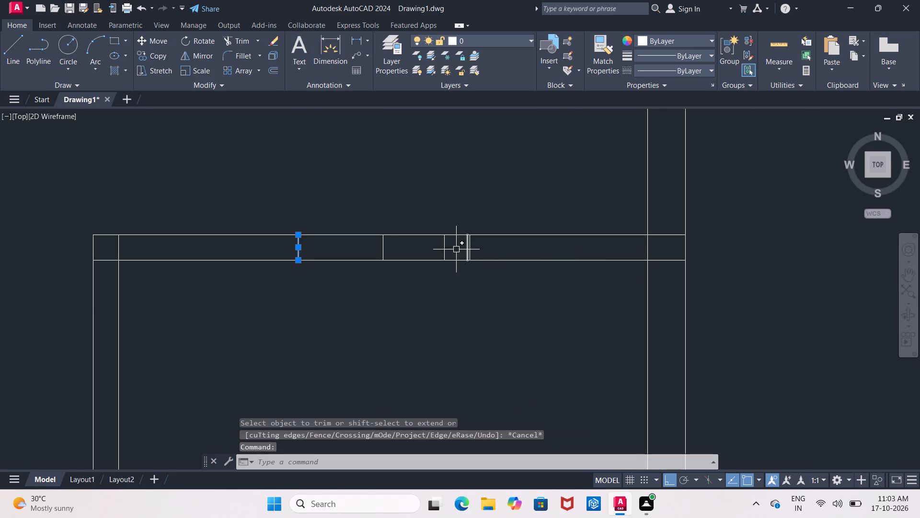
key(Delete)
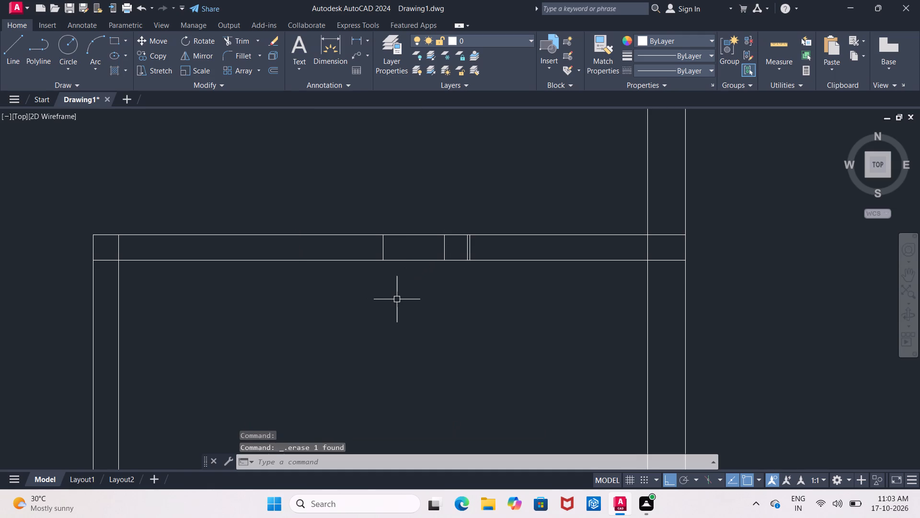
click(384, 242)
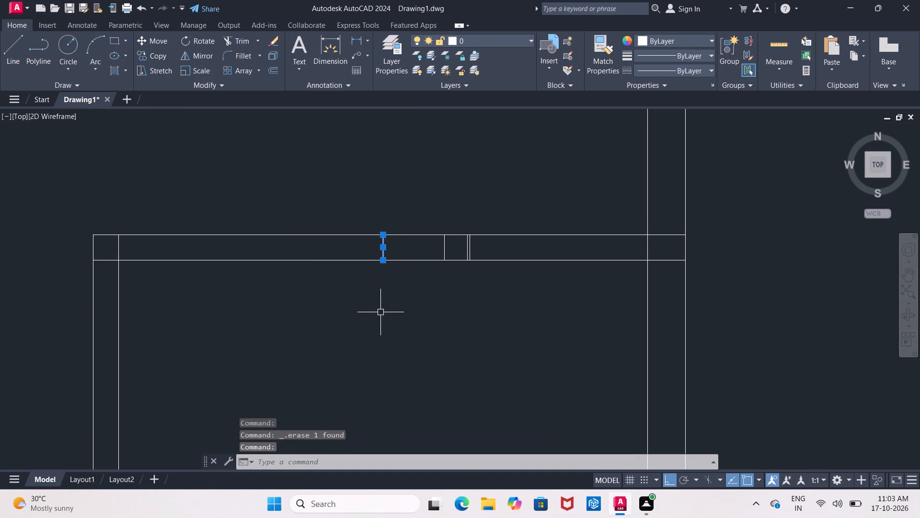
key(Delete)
Erase the right-hand line of the two closely spaced vertical stubs in the lower-right room's top wall.
scroll(477, 246, up, 2)
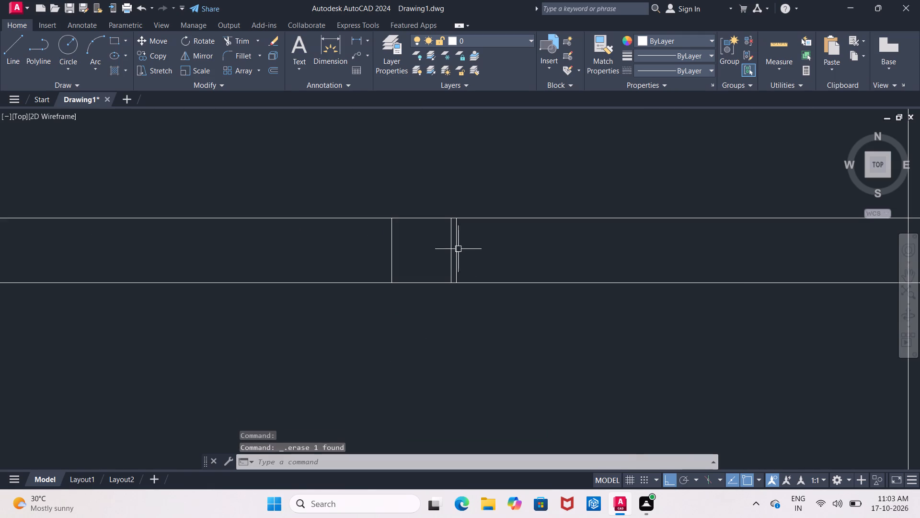
click(454, 250)
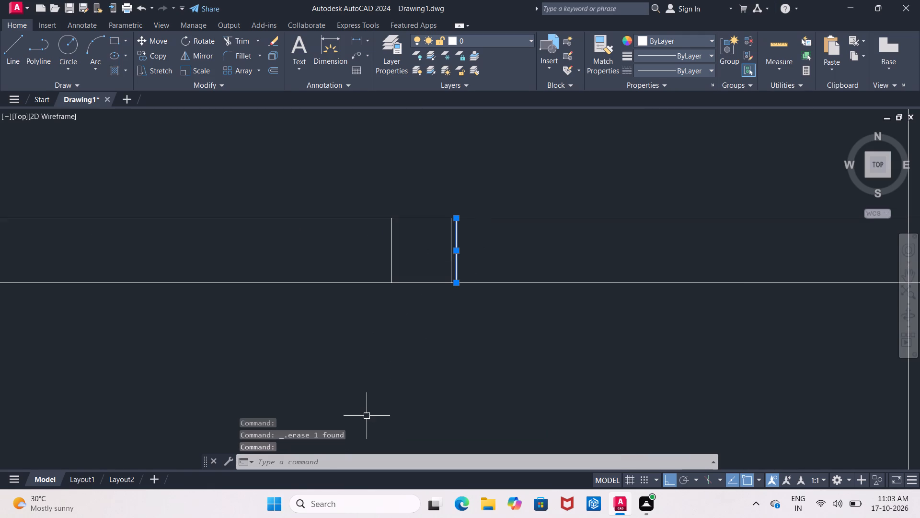
key(Delete)
Offset the inner line of the lower-right room's left 6" wall by 5'2.5" into the room.
scroll(463, 337, down, 5)
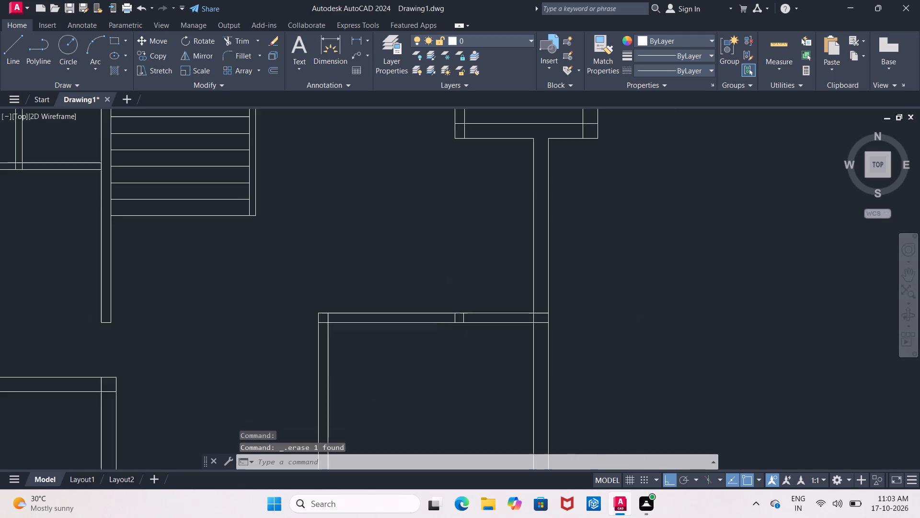
scroll(467, 328, down, 3)
scroll(480, 364, up, 3)
middle_drag(452, 334, 449, 327)
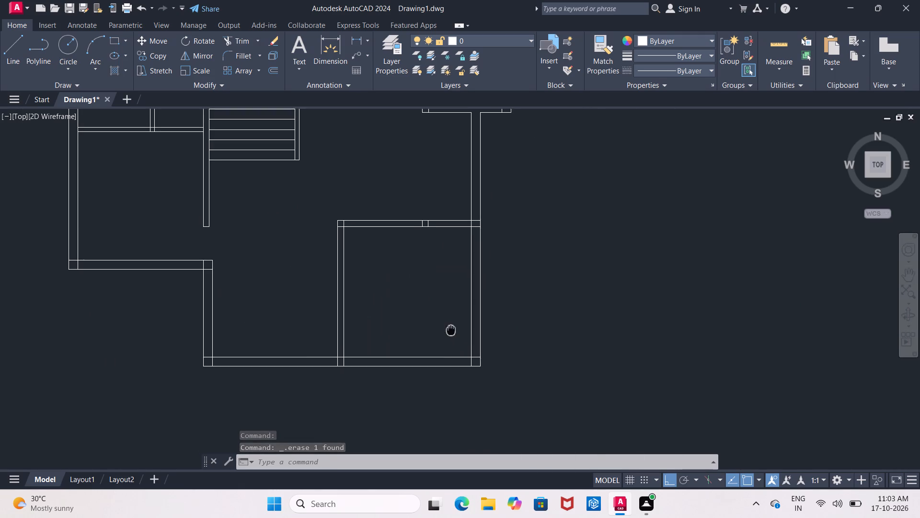
middle_drag(449, 327, 405, 259)
key(Escape)
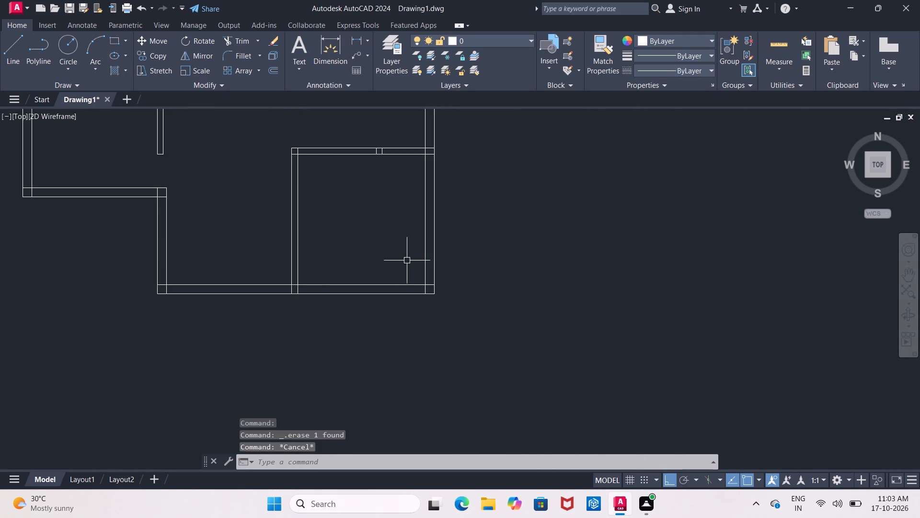
key(o)
key(Return)
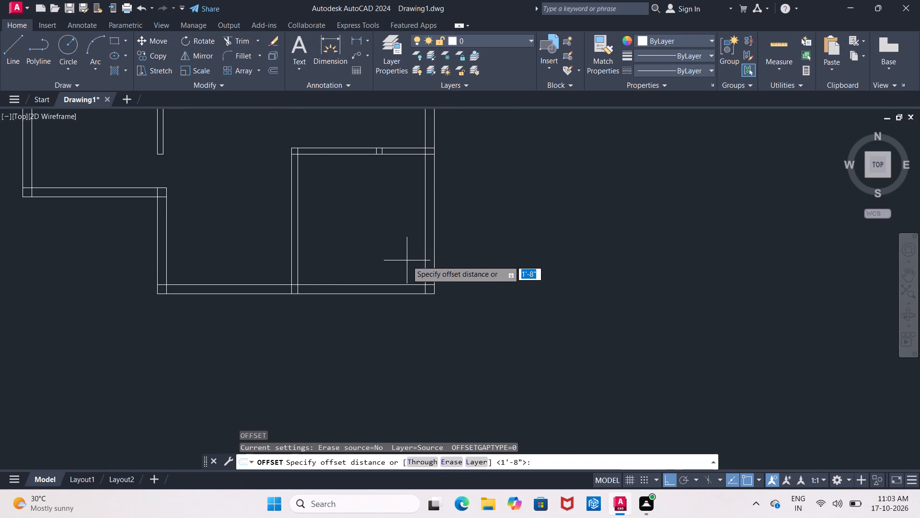
key(5)
text('2.5")
key(Return)
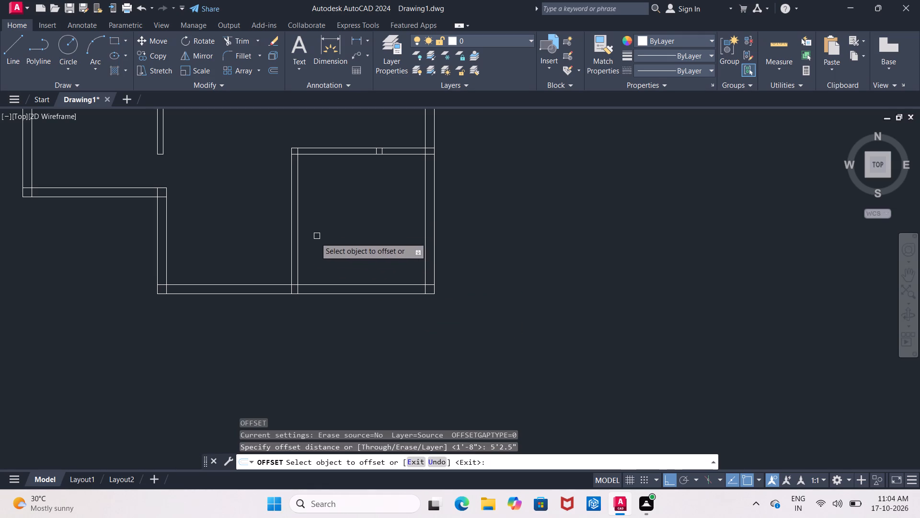
click(299, 260)
click(330, 262)
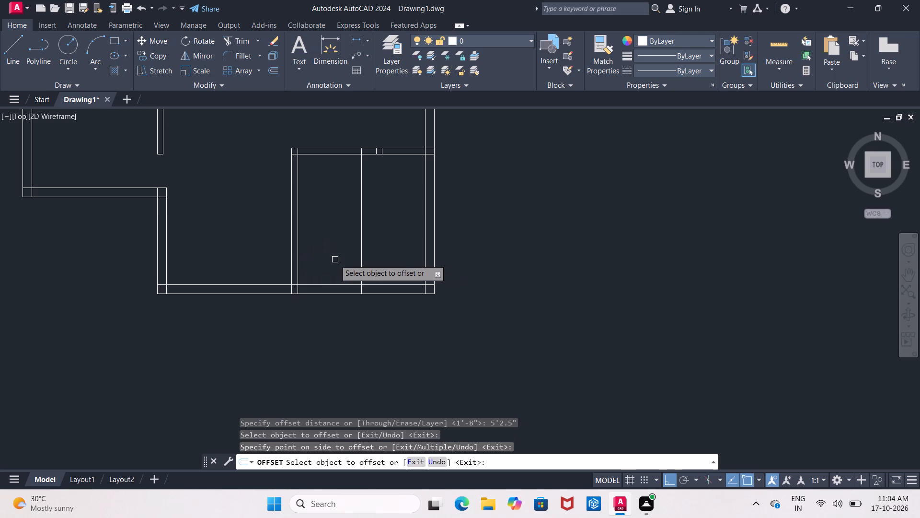
key(Return)
Offset the new vertical line in the lower-right room by 1'8" to both sides.
key(Return)
text(1'8")
key(Return)
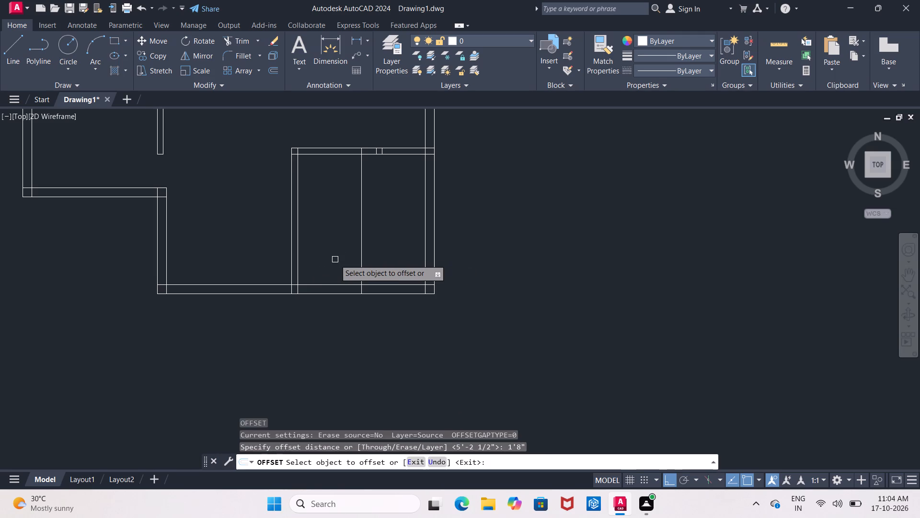
click(360, 205)
scroll(392, 177, up, 1)
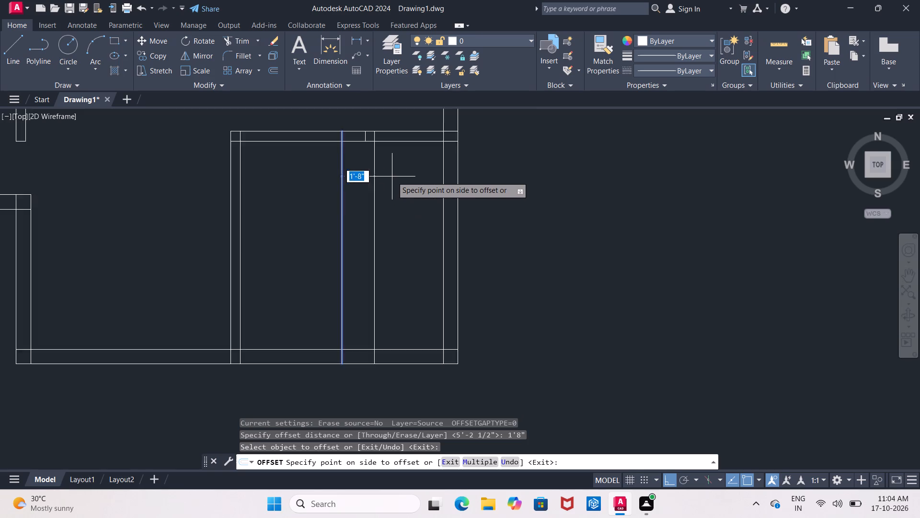
scroll(392, 177, up, 2)
middle_drag(392, 180, 379, 337)
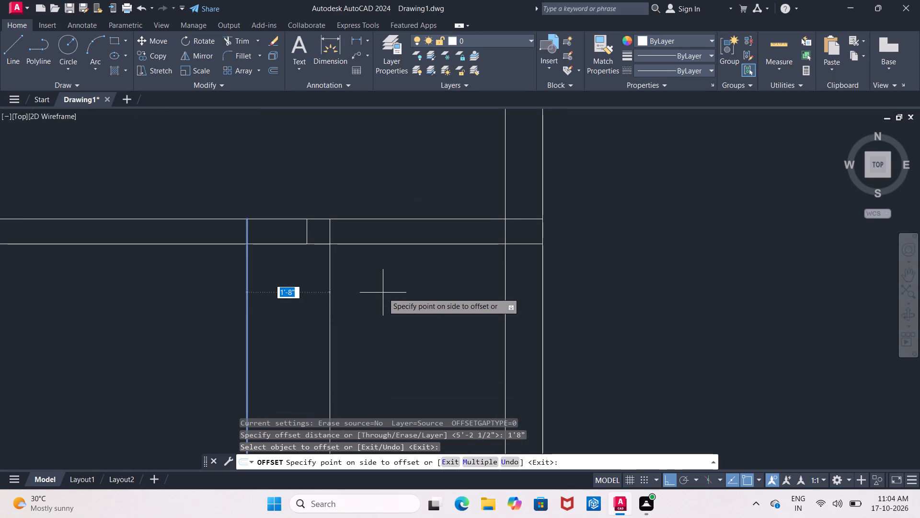
click(383, 293)
scroll(381, 294, down, 2)
middle_drag(381, 294, 382, 215)
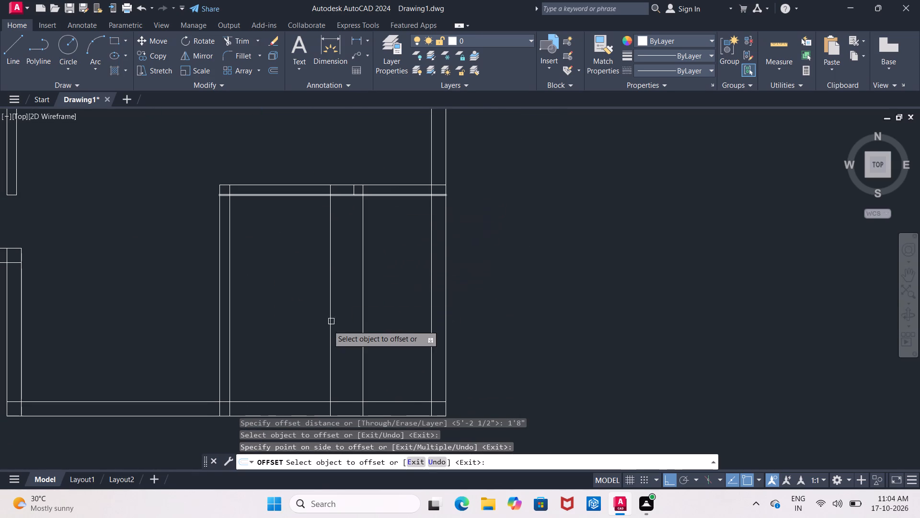
click(332, 335)
click(288, 355)
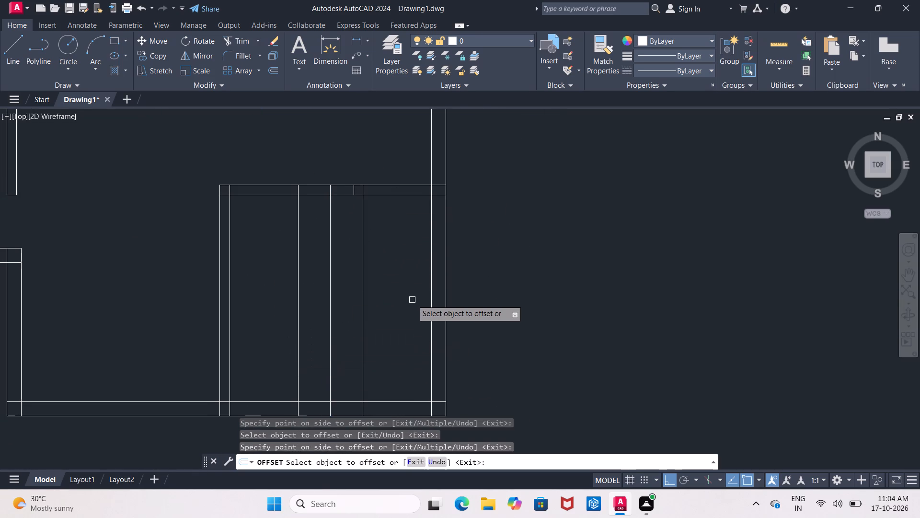
key(Escape)
Trim the three vertical lines below the lower-right room's top wall, keeping only their short pieces within that wall.
text(TR)
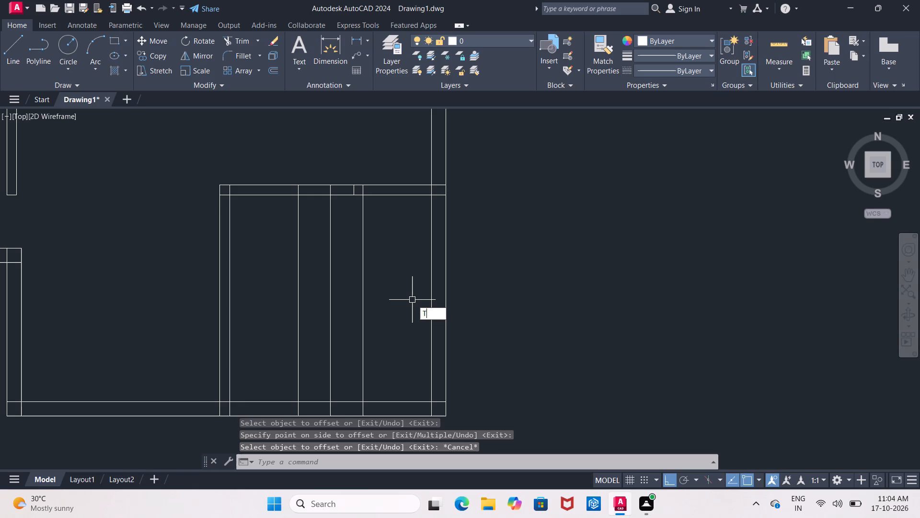
key(Return)
key(Return)
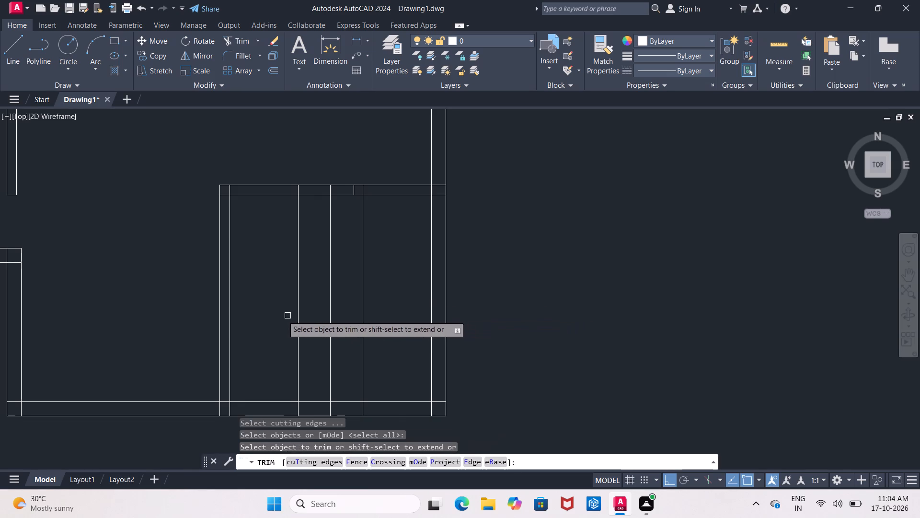
click(283, 316)
click(383, 347)
scroll(332, 152, up, 1)
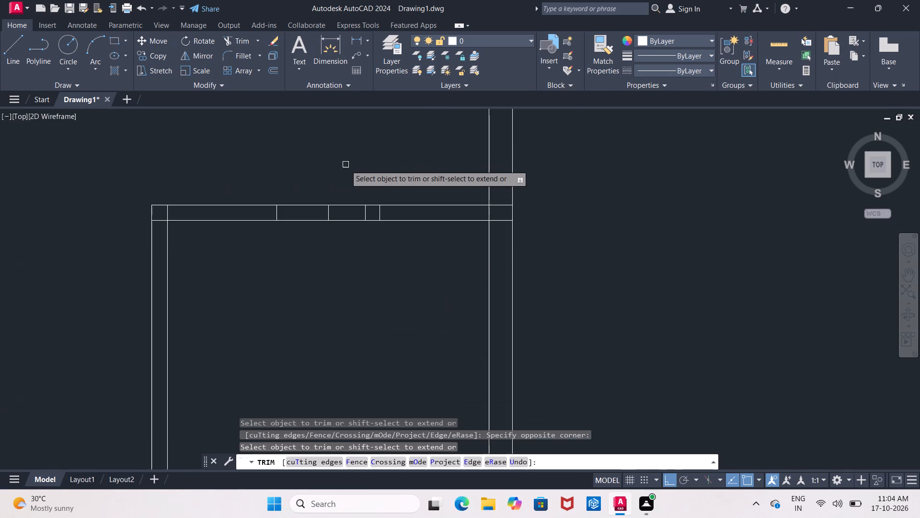
scroll(345, 165, up, 1)
key(Escape)
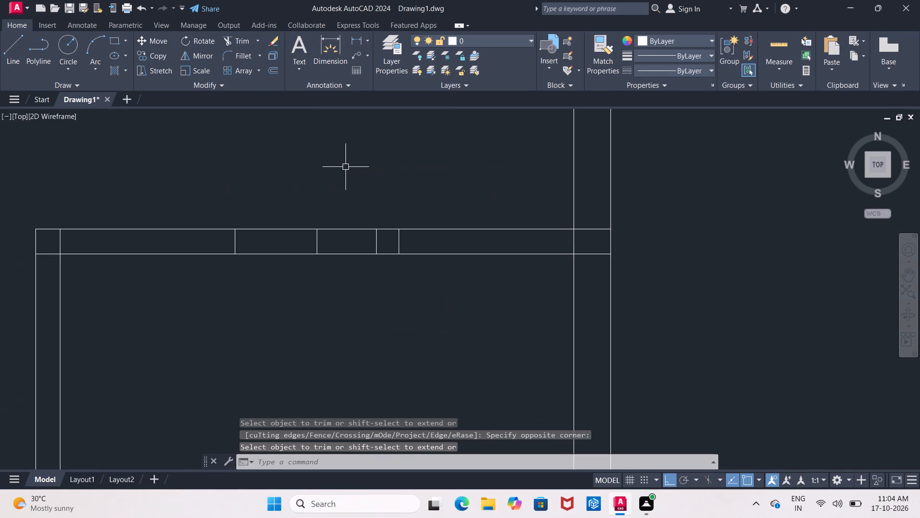
Erase the two vertical lines left of the closely spaced pair in the lower-right room's top wall.
click(315, 244)
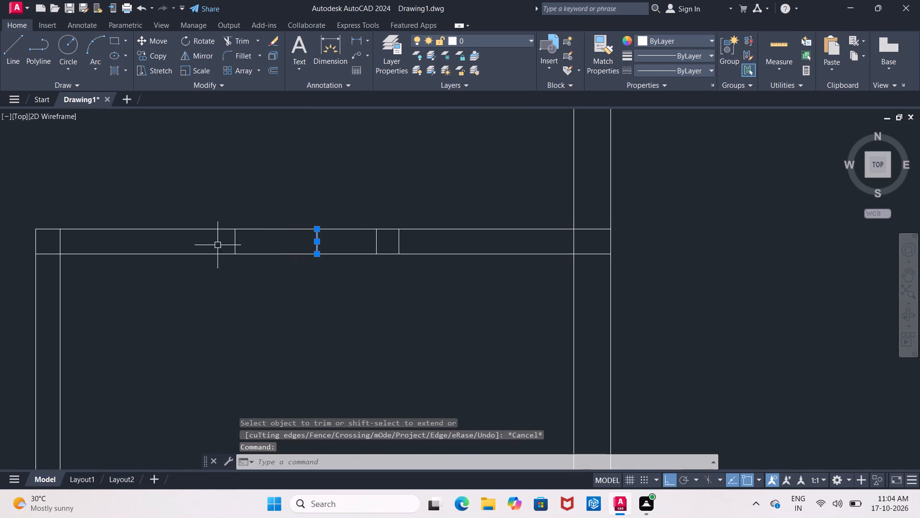
drag(231, 238, 229, 245)
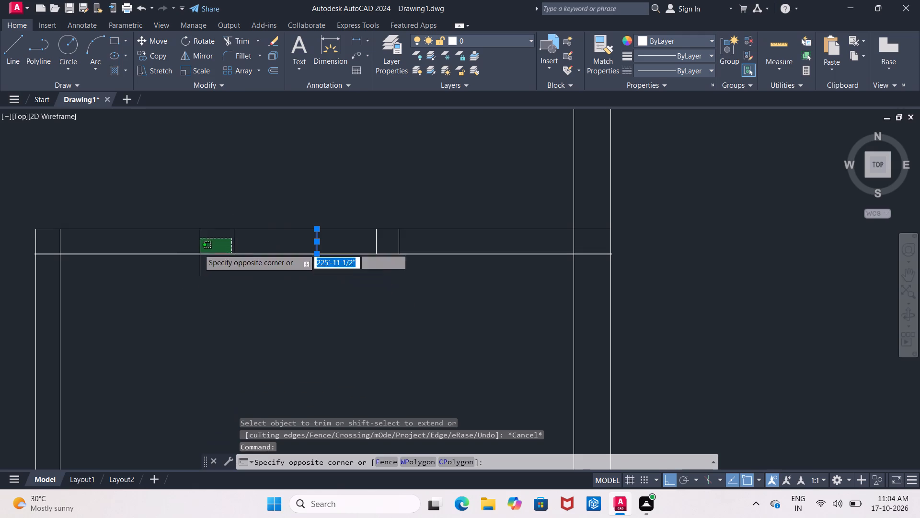
click(193, 233)
click(238, 242)
click(224, 246)
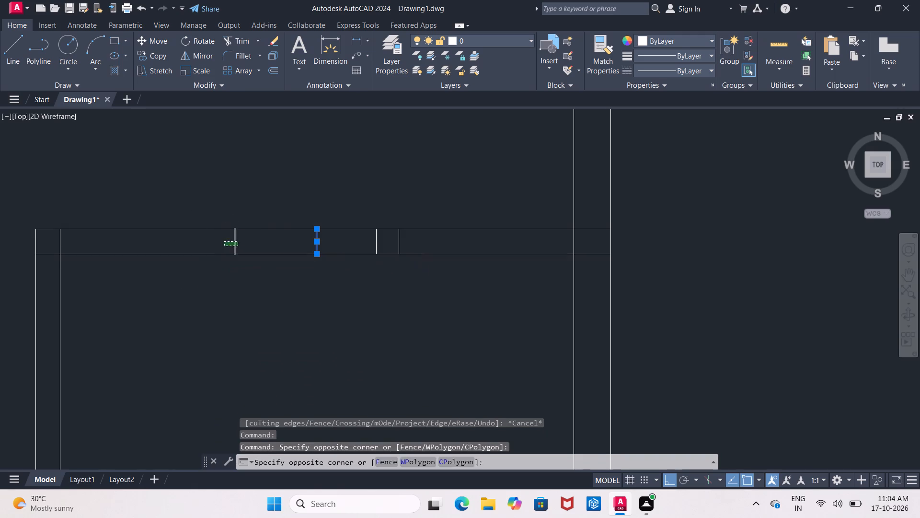
key(Delete)
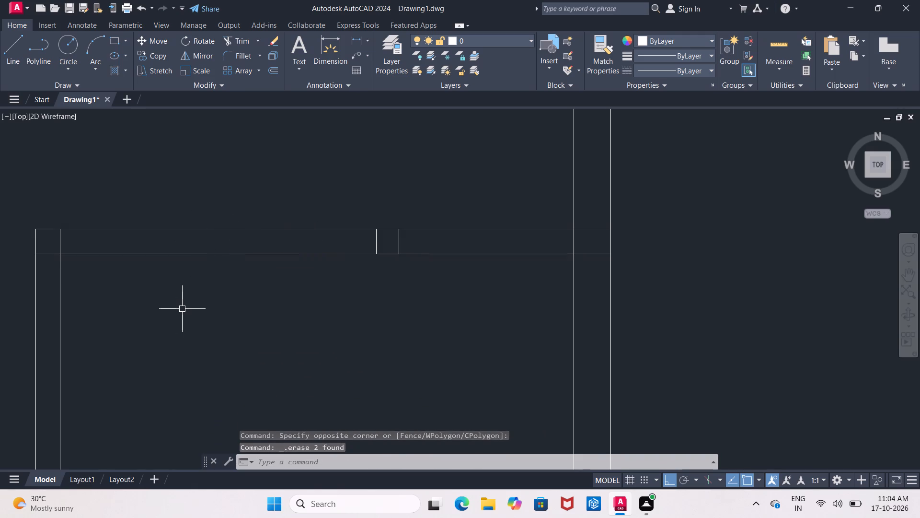
Erase the middle of the three short vertical lines in the lower-right room's bottom wall.
scroll(365, 237, down, 3)
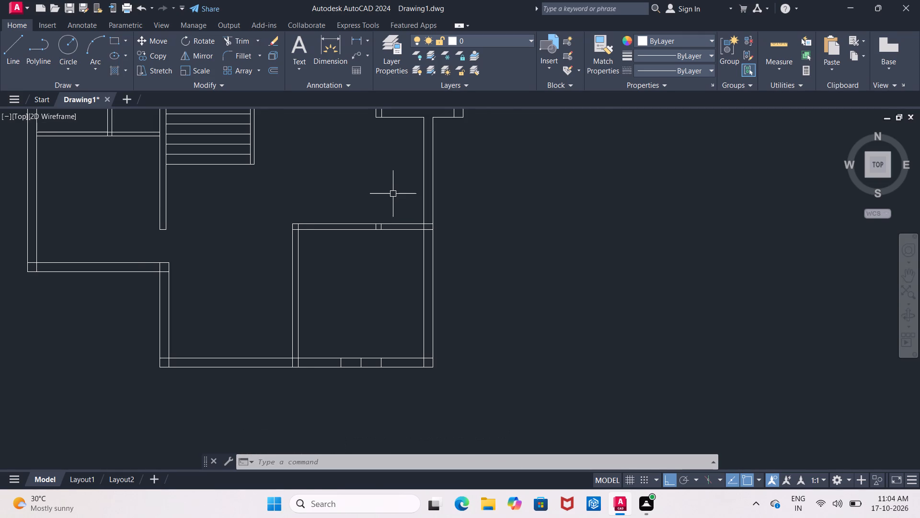
middle_click(393, 193)
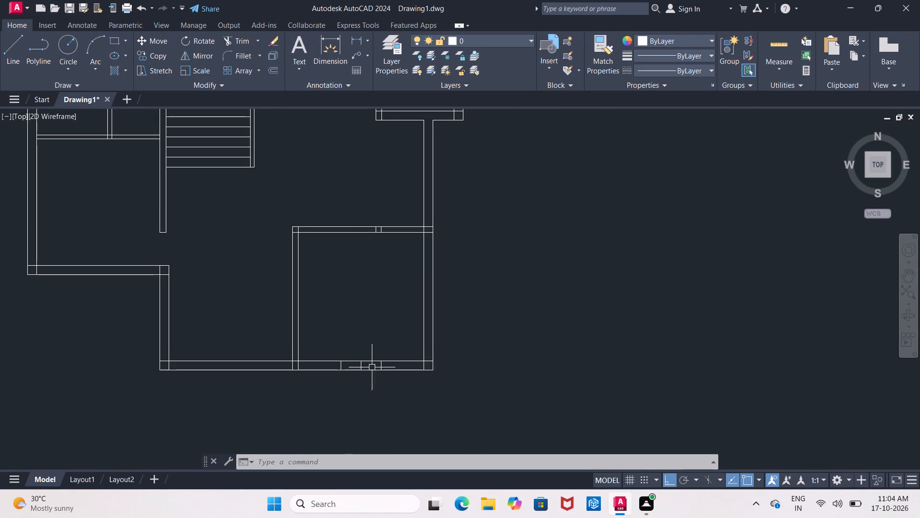
scroll(356, 364, up, 2)
click(367, 363)
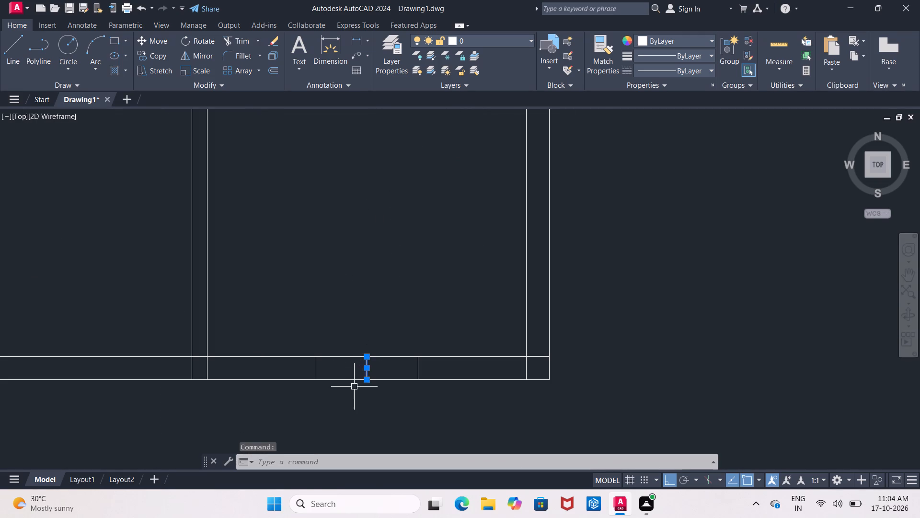
key(Delete)
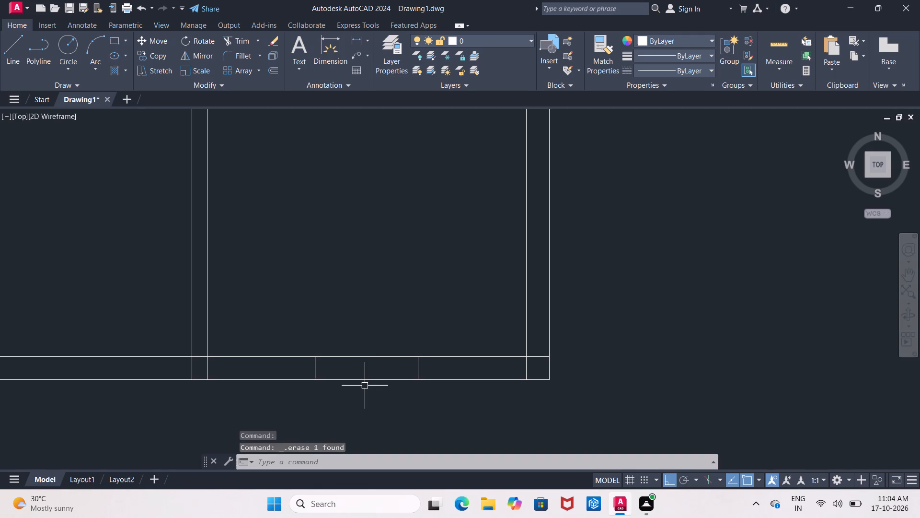
scroll(365, 415, down, 2)
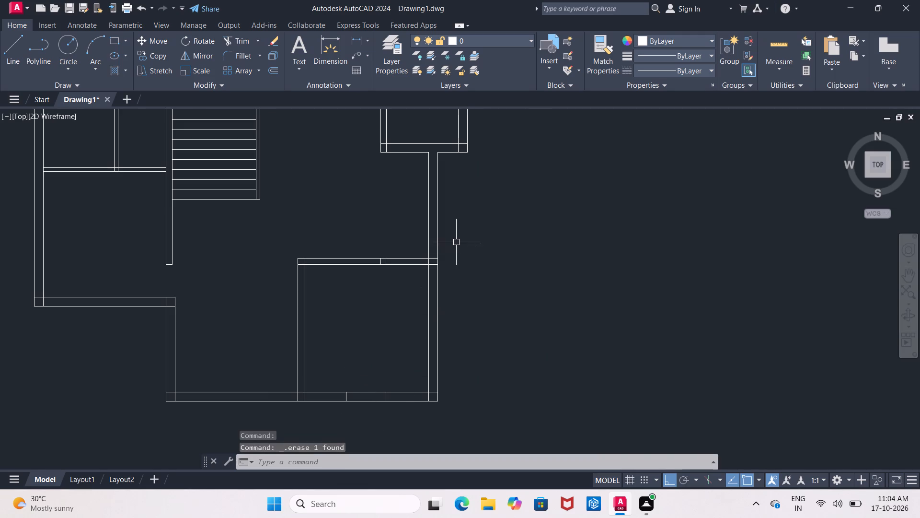
Switch to Calculator, divide 13.6 by 2, and close it.
middle_drag(483, 272, 420, 245)
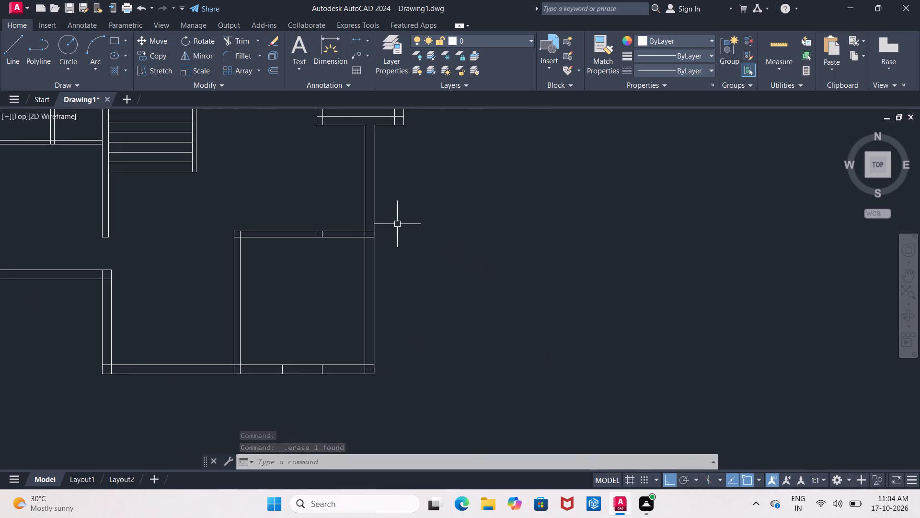
text(13.6)
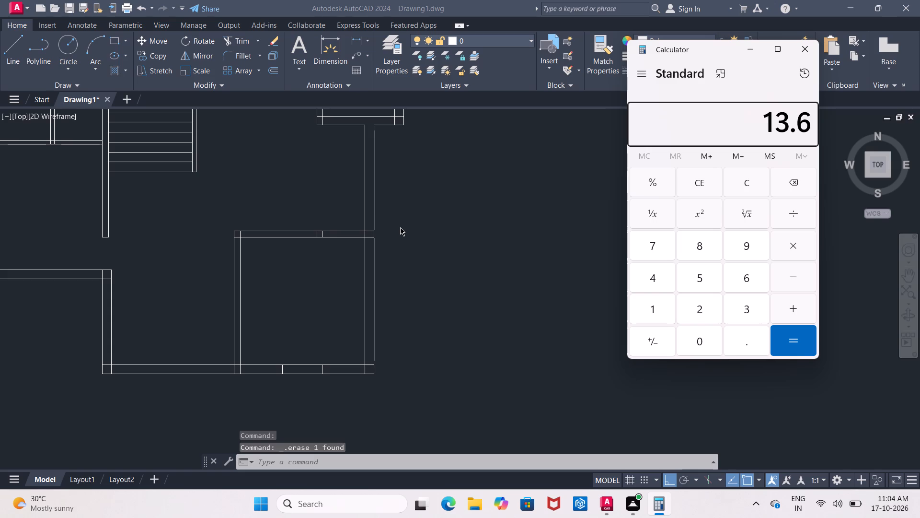
text(/2)
key(Return)
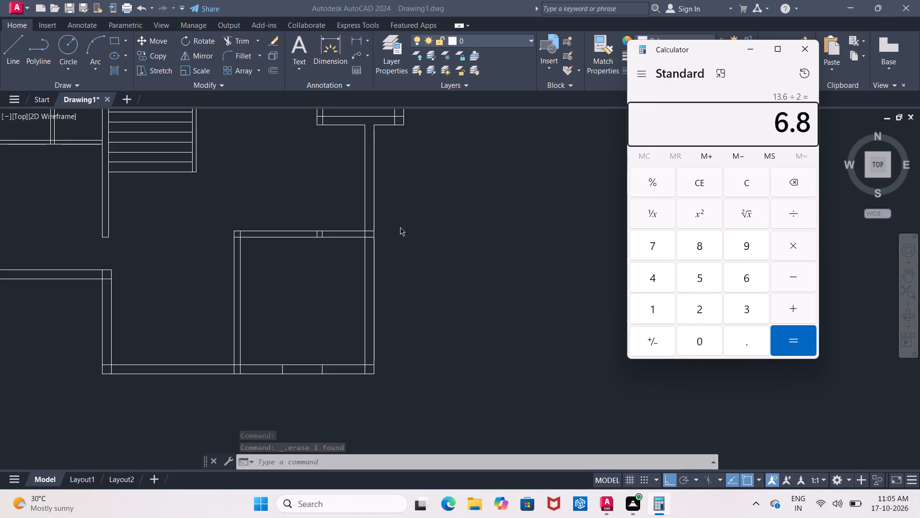
click(804, 51)
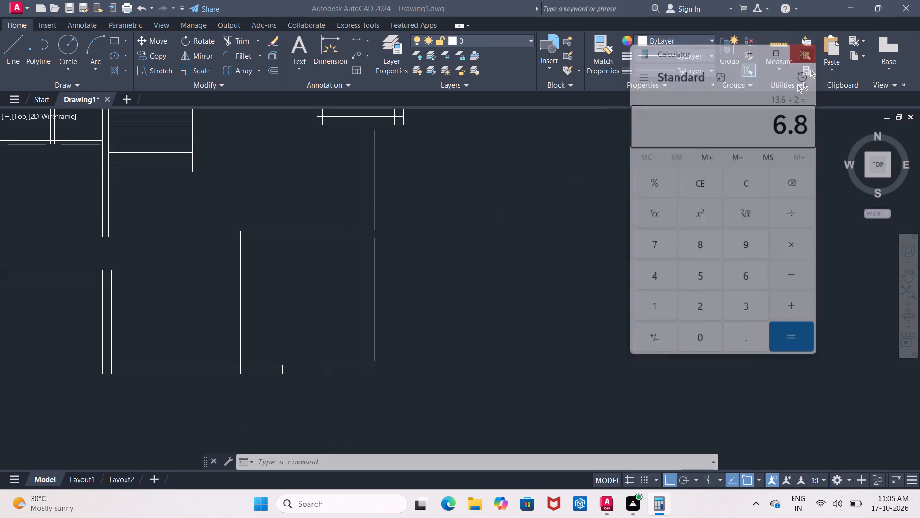
Offset the inner line of the lower-right room's top wall by 6'8" down into the room.
key(o)
key(Return)
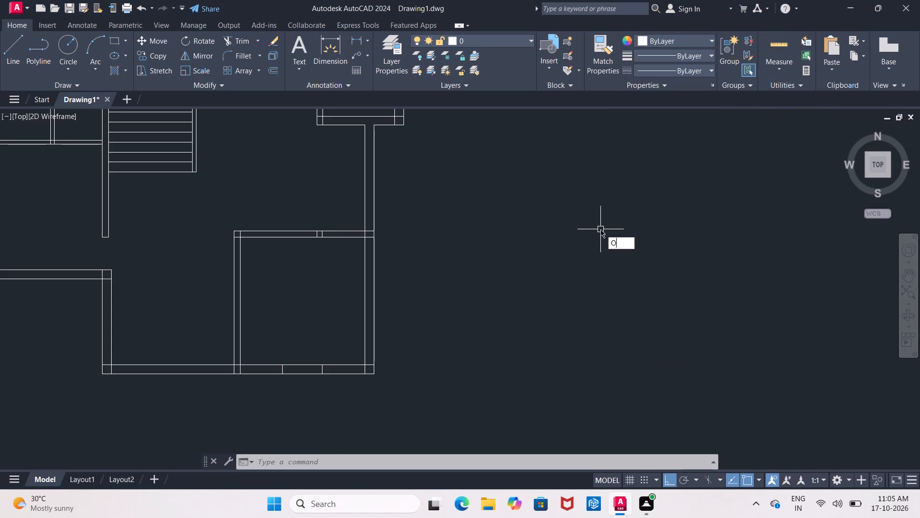
text(6')
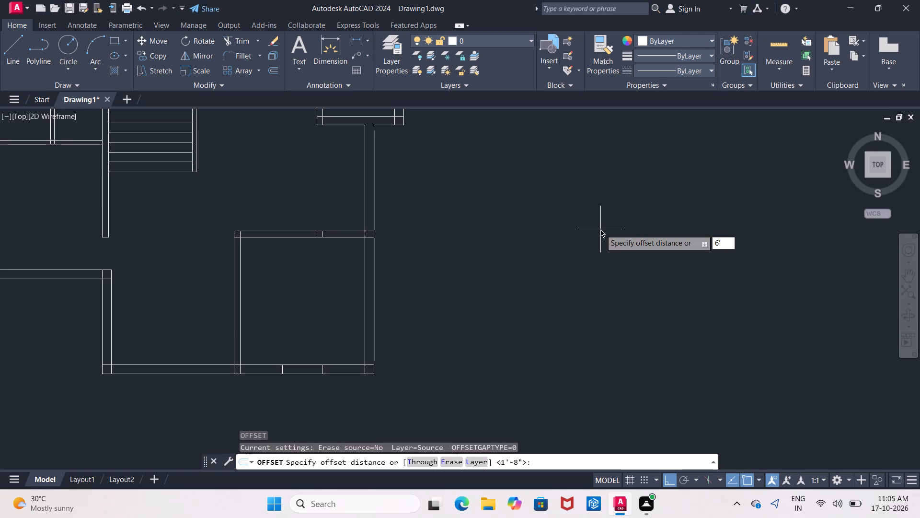
key(8)
key(shift+quotedbl)
key(Return)
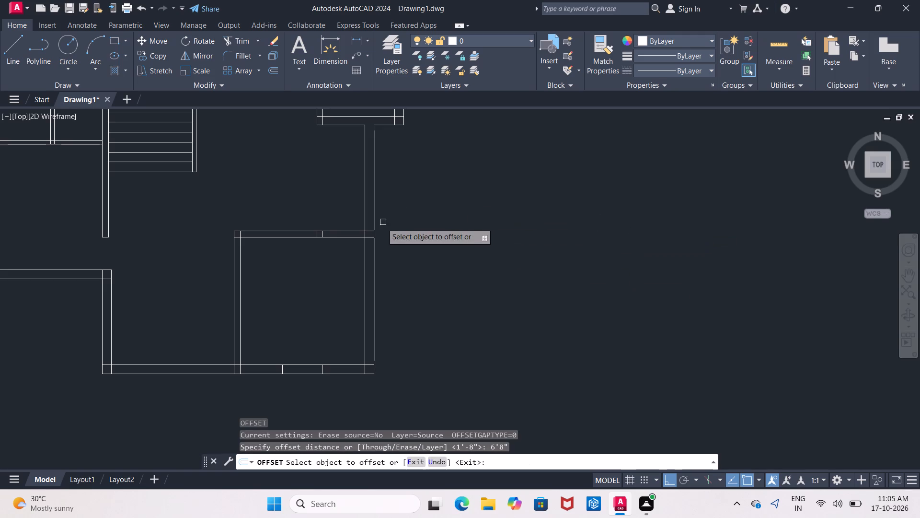
click(334, 239)
click(332, 278)
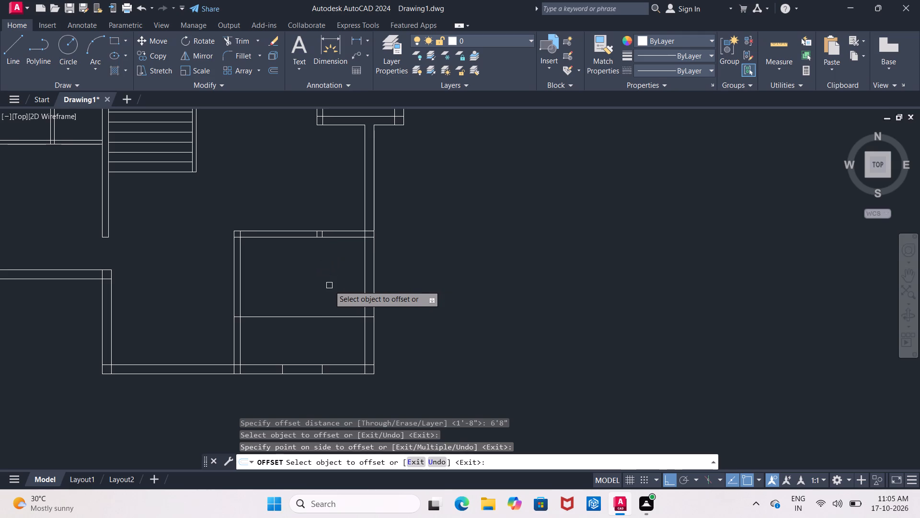
key(Return)
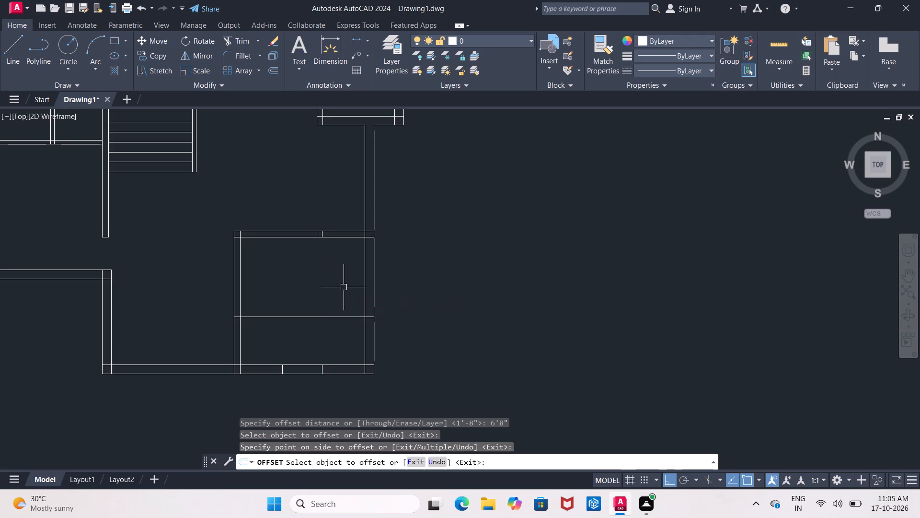
Offset the new horizontal line in the lower-right room by 1'8" both above and below.
key(Return)
key(1)
key(apostrophe)
key(8)
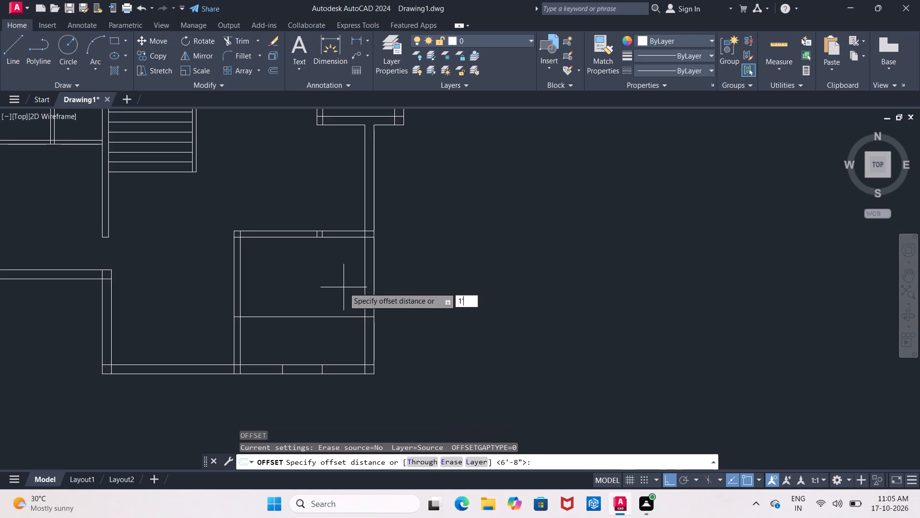
key(shift+quotedbl)
key(Return)
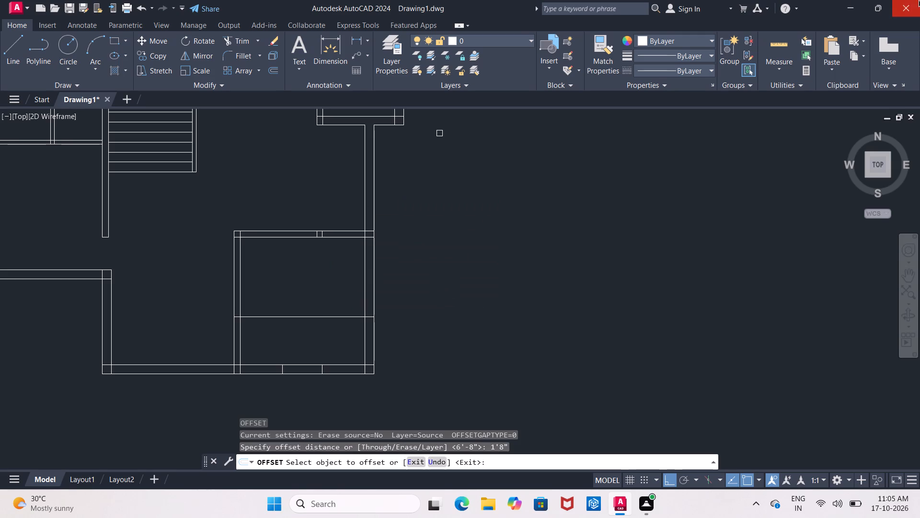
click(304, 316)
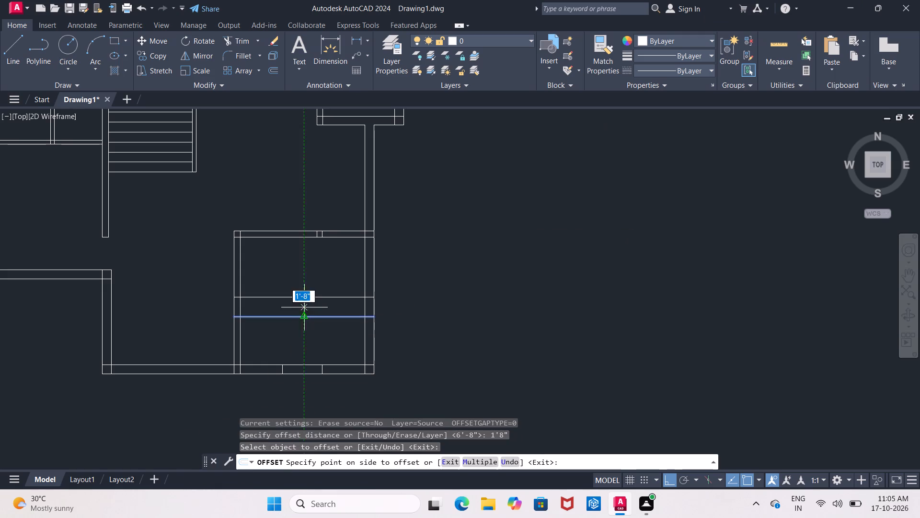
click(305, 298)
click(308, 317)
click(313, 335)
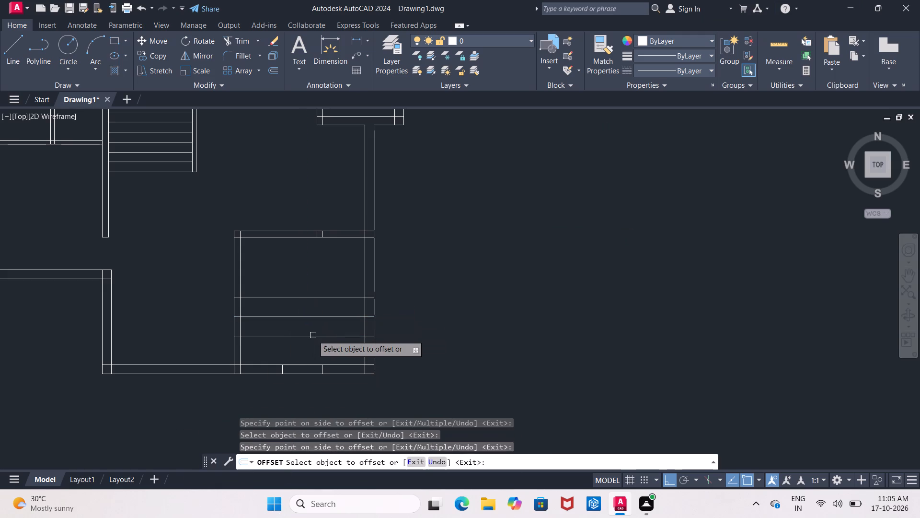
key(Escape)
Trim the three horizontal lines across the lower-right room's interior, keeping only their short pieces within the side walls.
text(TR)
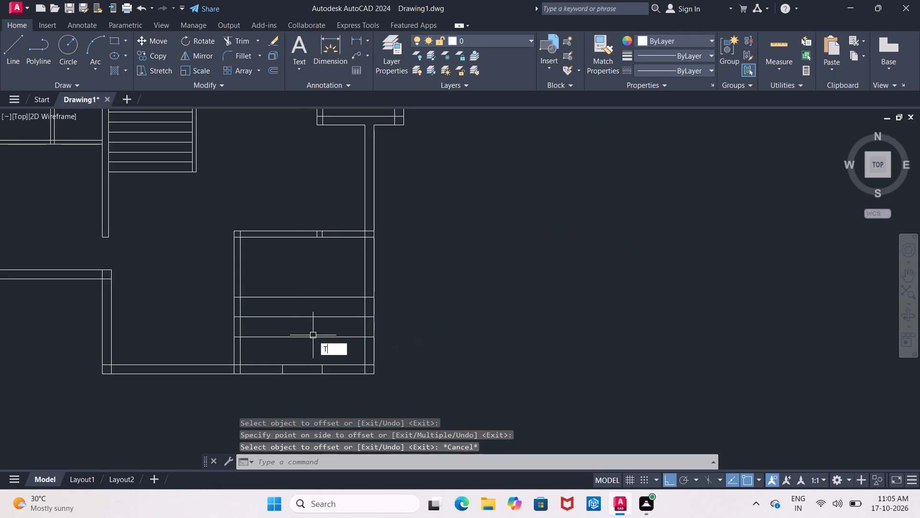
key(Return)
key(Return)
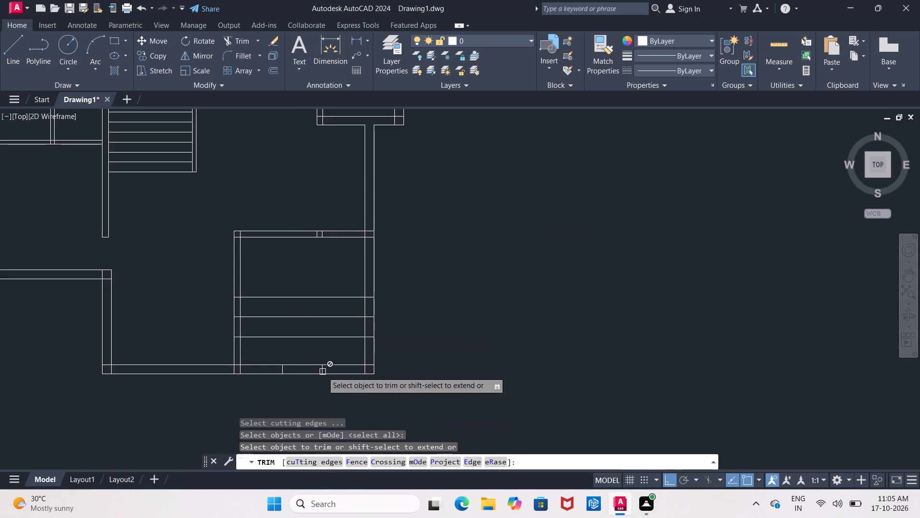
scroll(236, 304, up, 2)
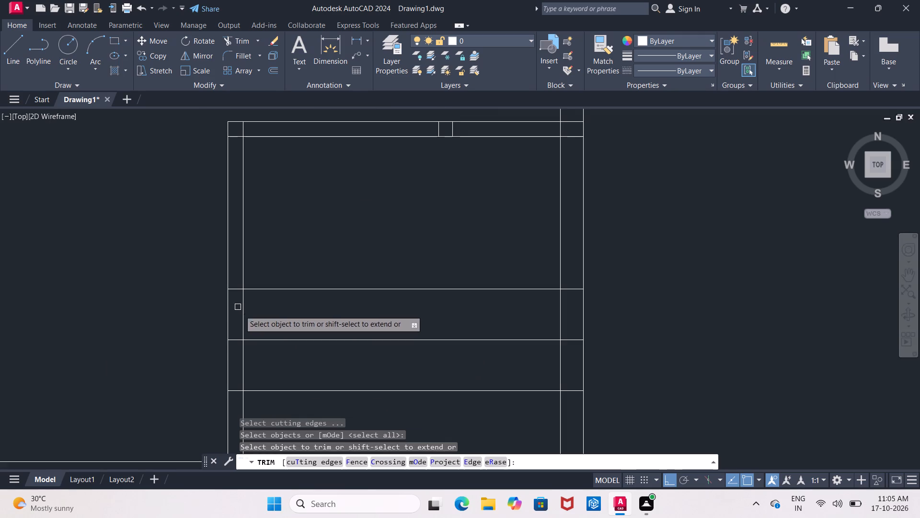
click(395, 288)
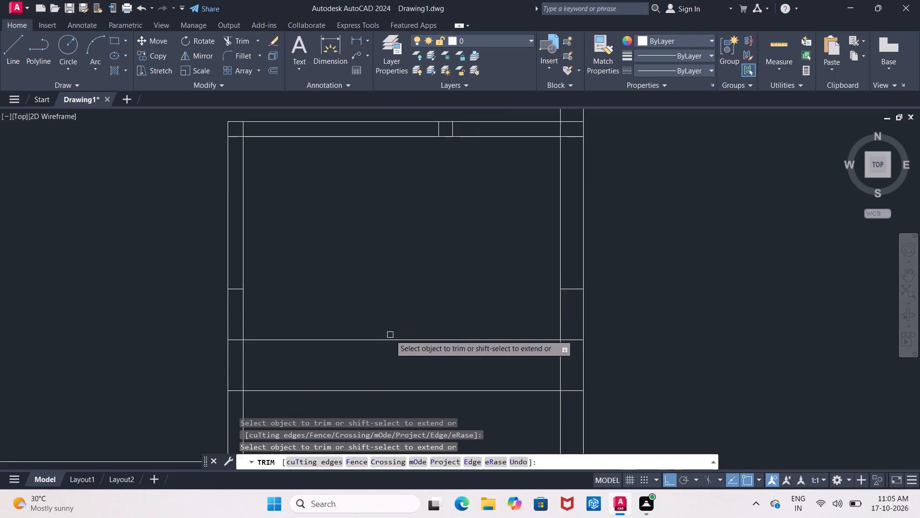
click(390, 340)
click(405, 389)
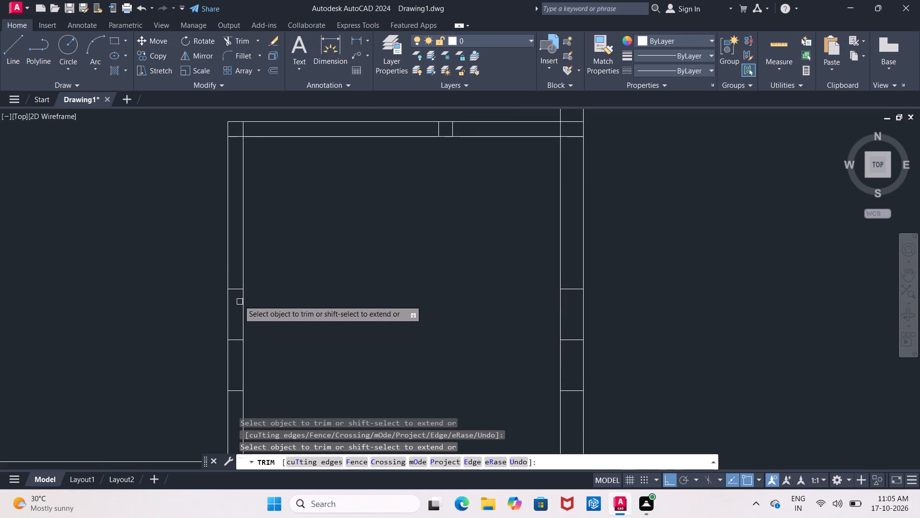
click(233, 284)
drag(234, 288, 234, 301)
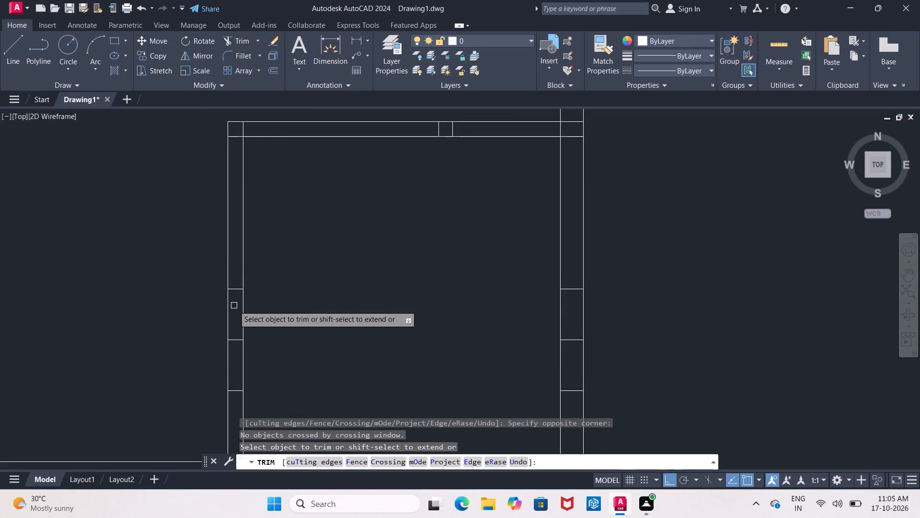
key(Escape)
Erase the three short horizontal line pieces inside the lower-right room's left 6" wall.
click(235, 293)
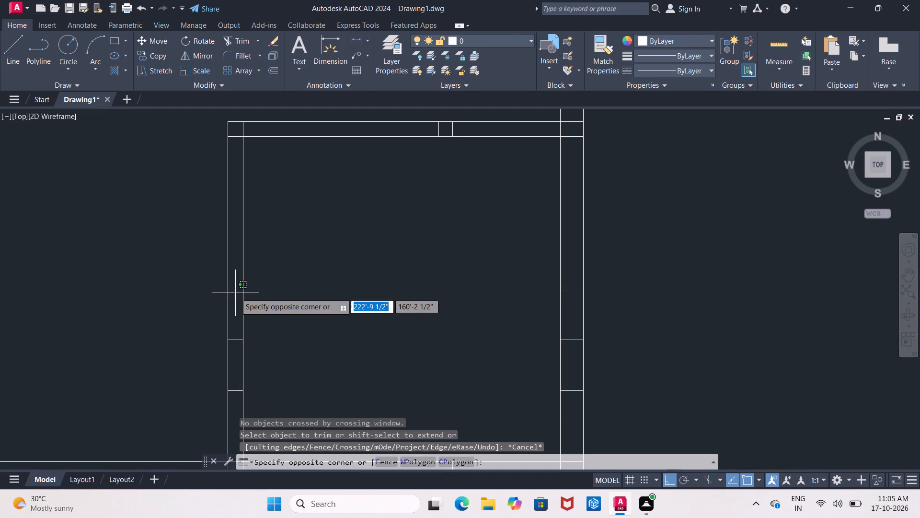
double_click(235, 291)
click(235, 290)
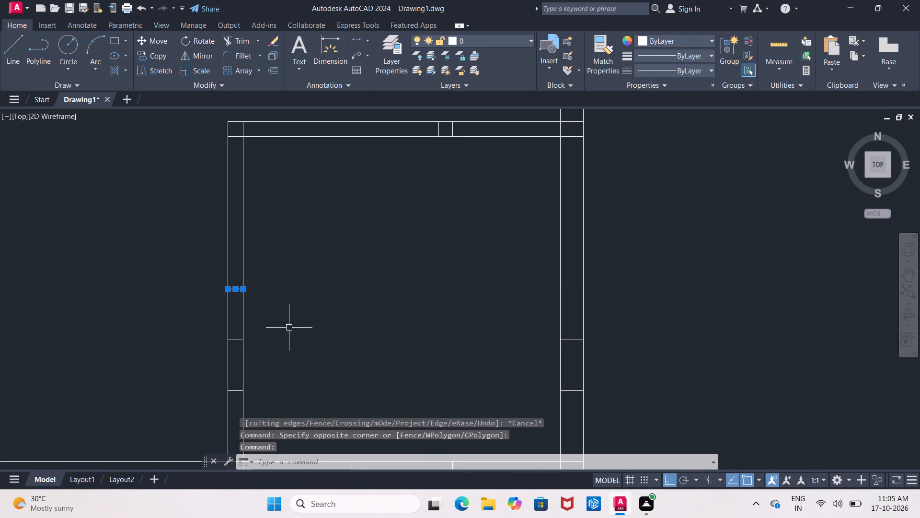
key(Delete)
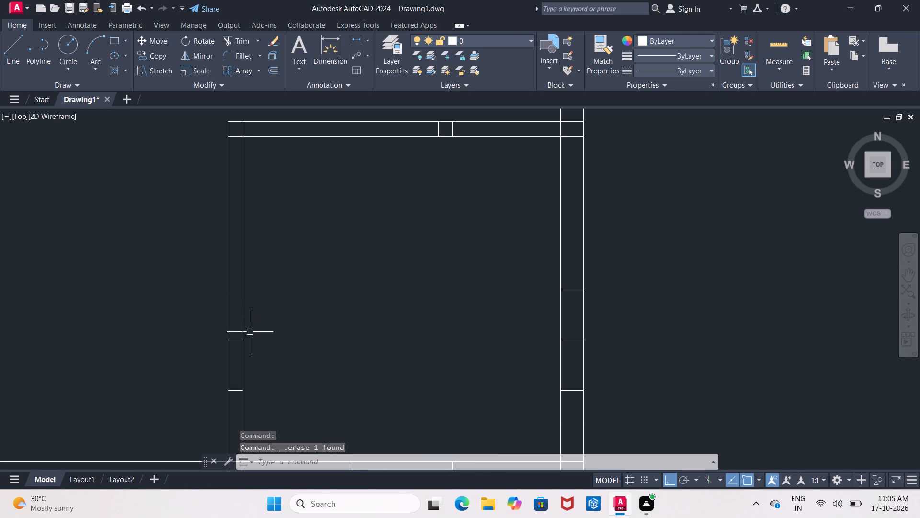
click(240, 341)
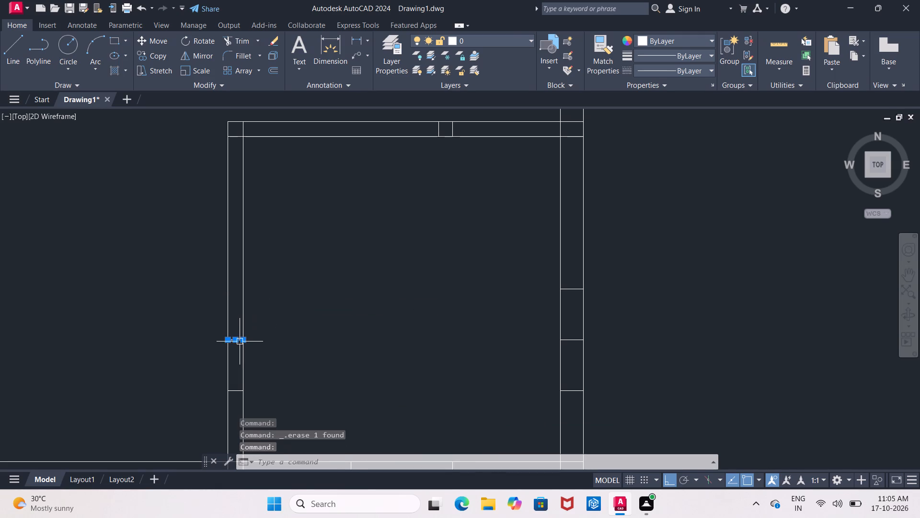
key(Delete)
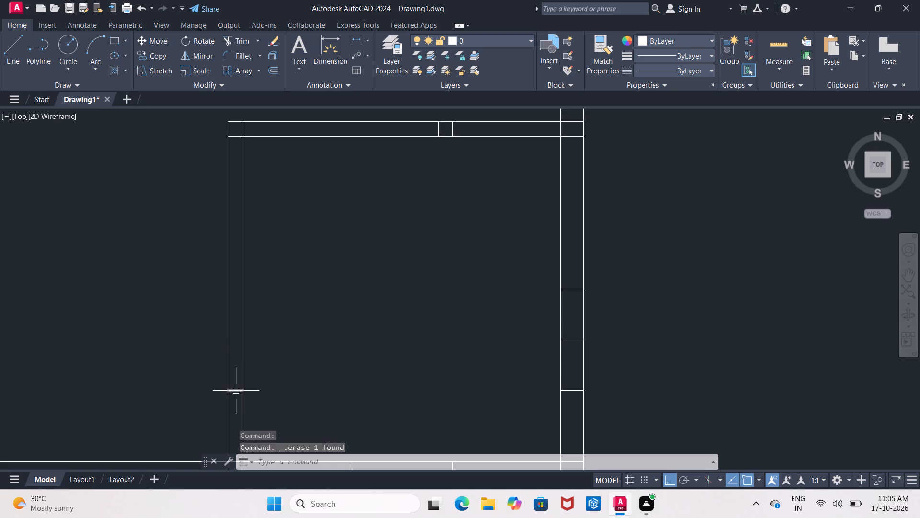
click(236, 391)
key(Delete)
Erase the middle of the three short lines in the lower-right room's right wall.
middle_drag(540, 277, 312, 267)
scroll(530, 277, down, 1)
scroll(340, 302, up, 1)
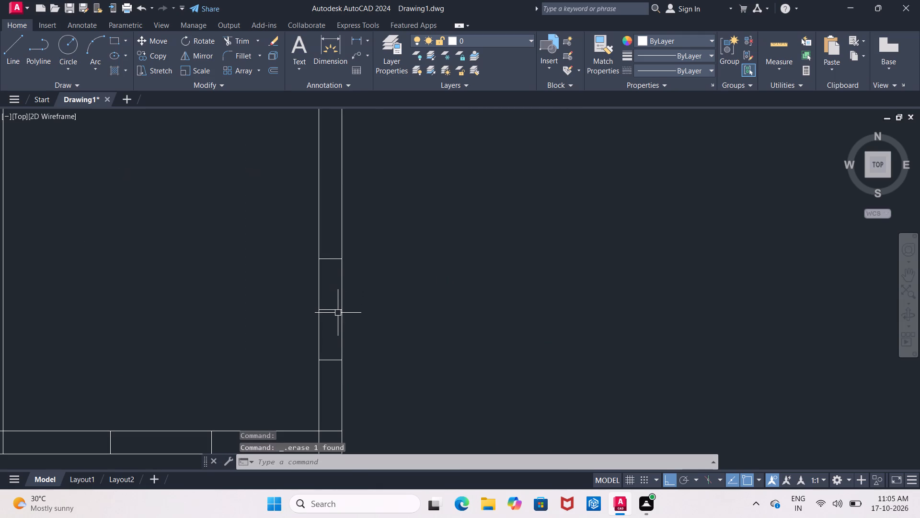
click(337, 311)
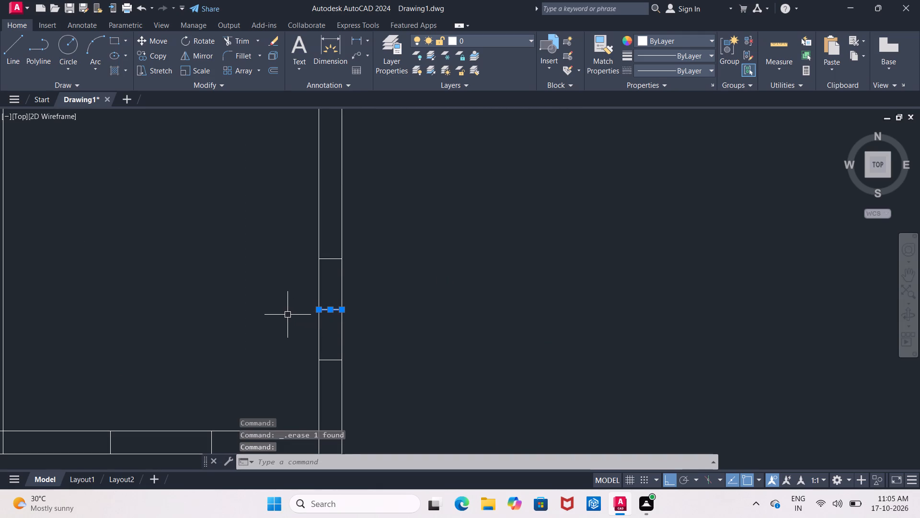
key(Delete)
Offset the inner line of the small upper-right room's top wall by 2'5" down into the room.
scroll(288, 315, down, 2)
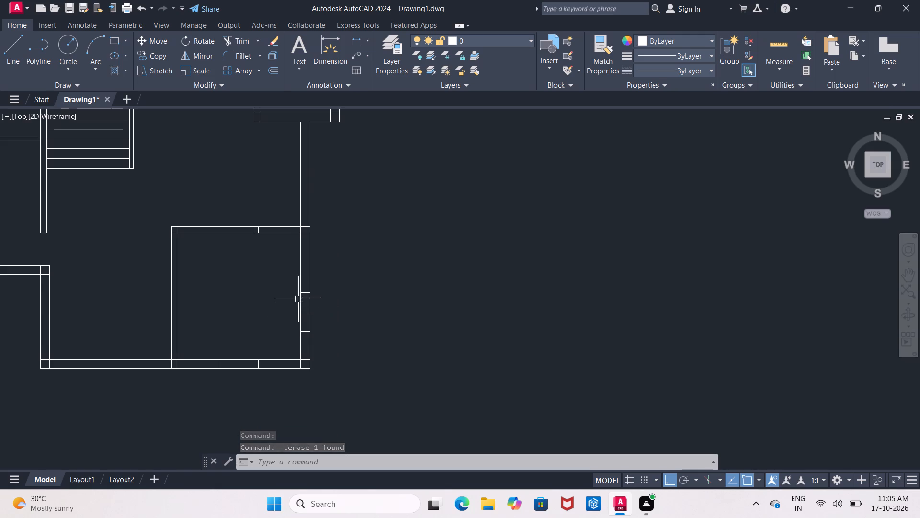
middle_drag(283, 190, 269, 227)
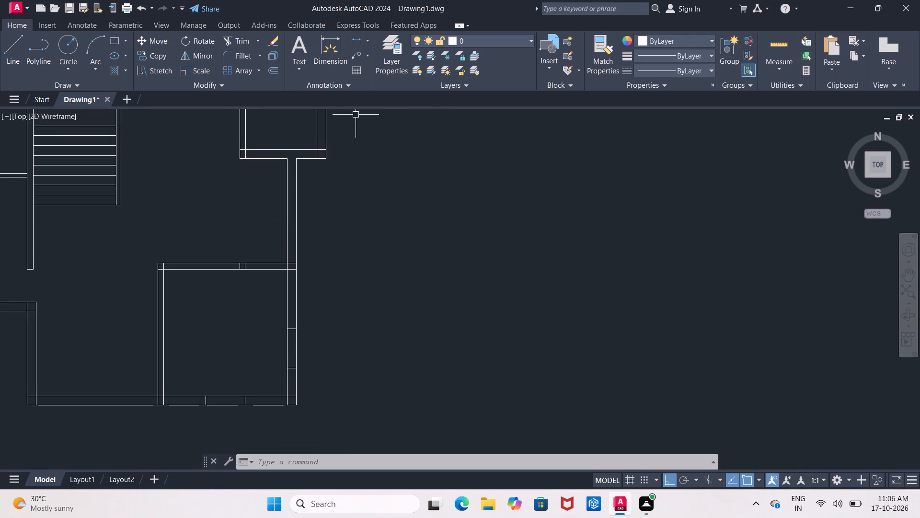
middle_drag(345, 99, 324, 216)
middle_drag(322, 178, 308, 269)
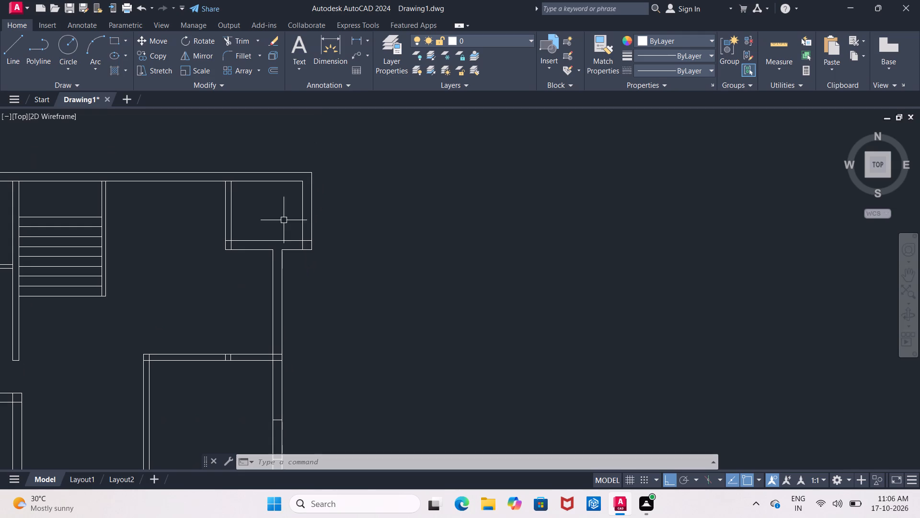
scroll(277, 211, up, 1)
middle_drag(276, 211, 256, 214)
scroll(256, 214, up, 1)
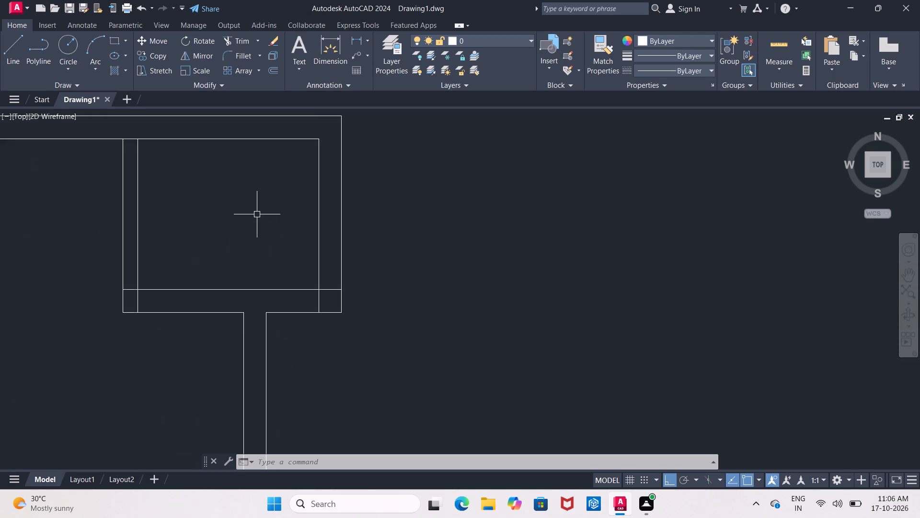
key(o)
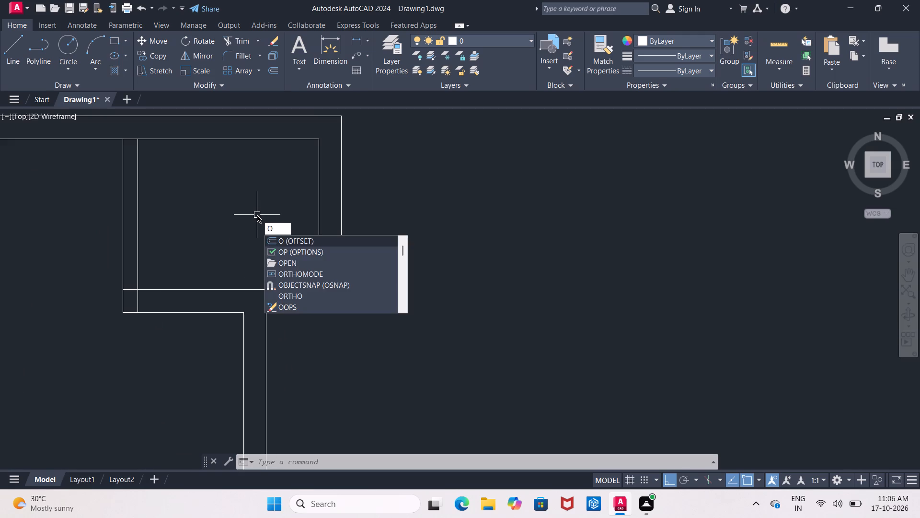
key(Return)
text(2'5")
key(Return)
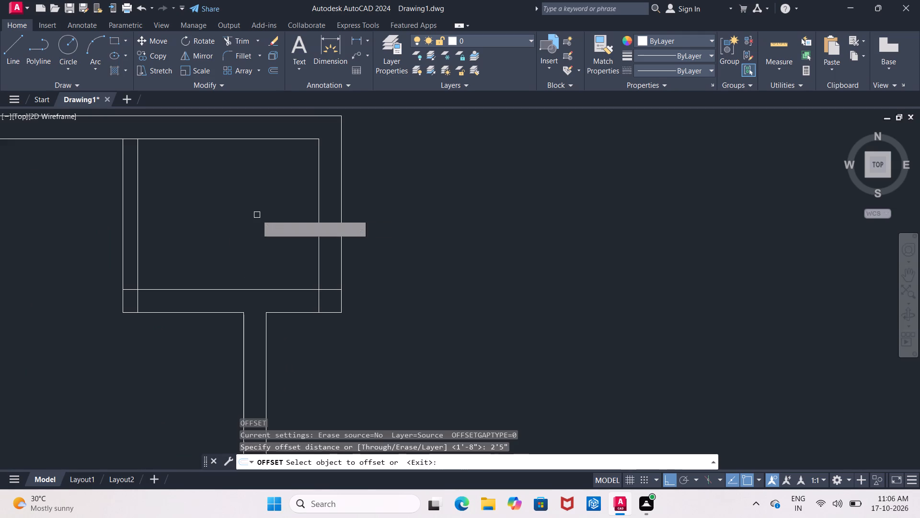
click(281, 141)
click(275, 196)
key(Return)
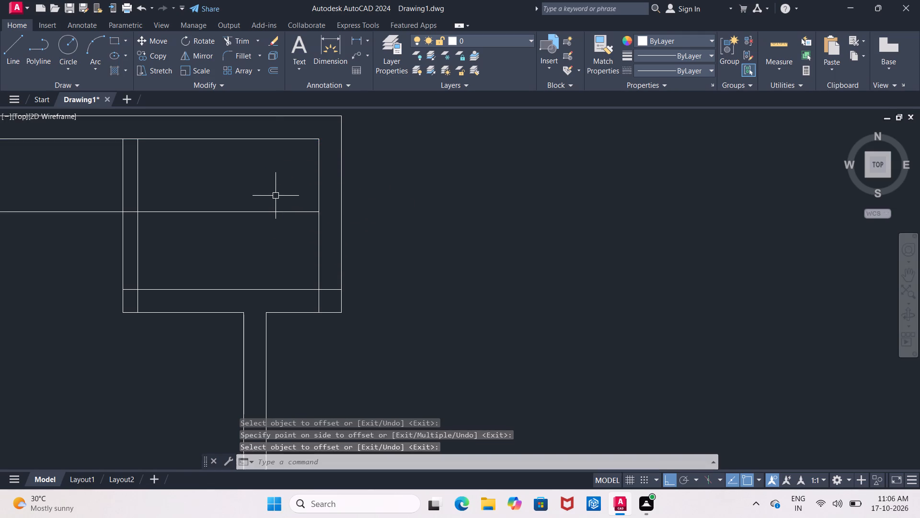
Offset the new horizontal line in the small upper-right room by 1' both above and below.
key(Return)
text(1')
key(Return)
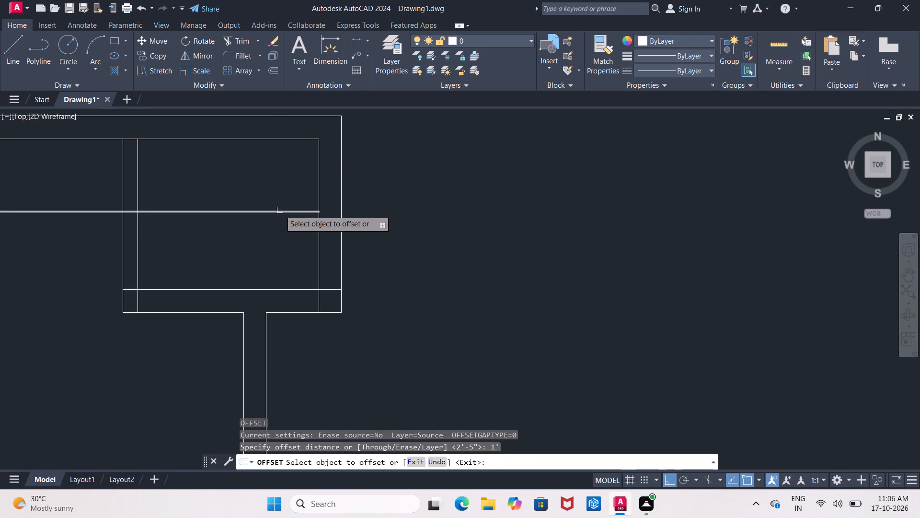
click(280, 210)
click(280, 203)
click(280, 211)
click(281, 237)
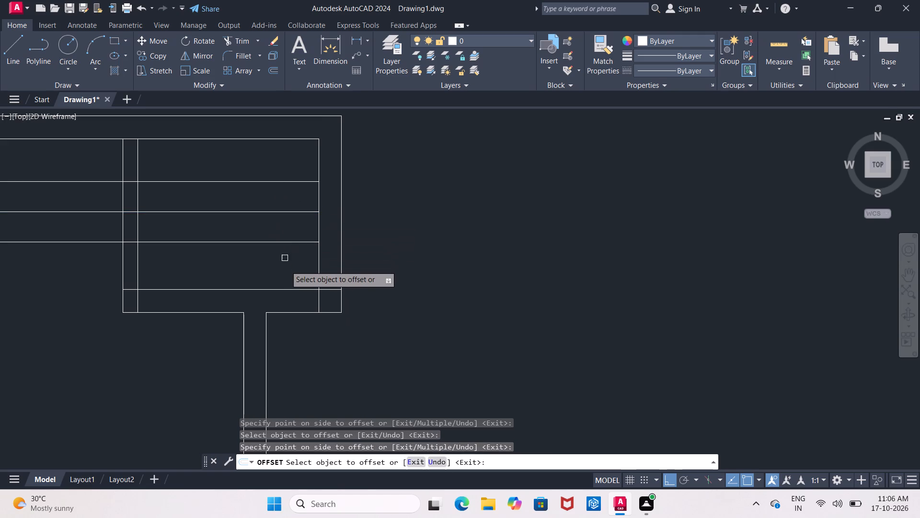
key(Escape)
Extend the three horizontal lines to the outer line of the small upper-right room's right wall.
text(EX)
key(Return)
key(Return)
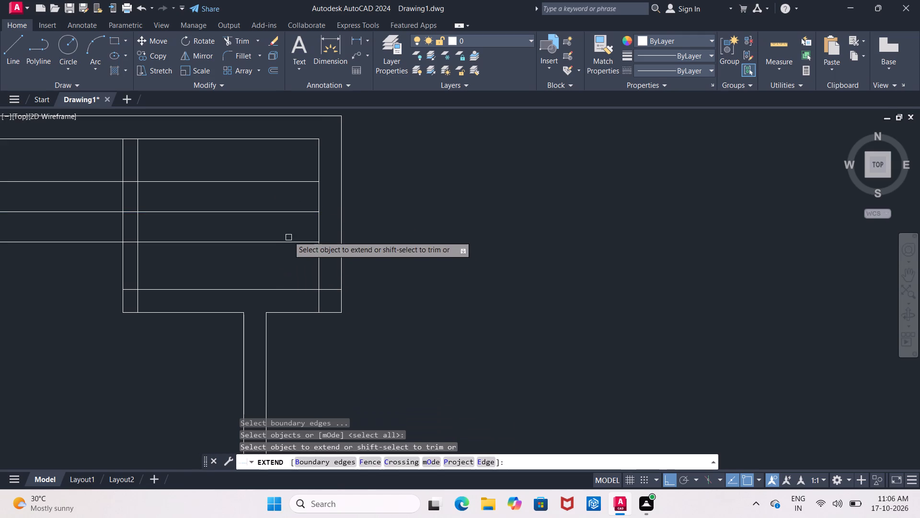
click(296, 182)
click(303, 242)
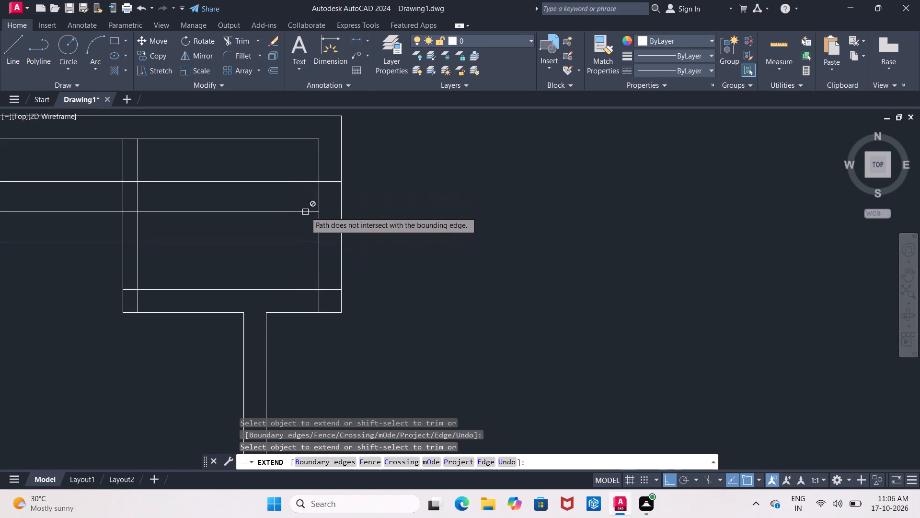
click(305, 212)
key(Escape)
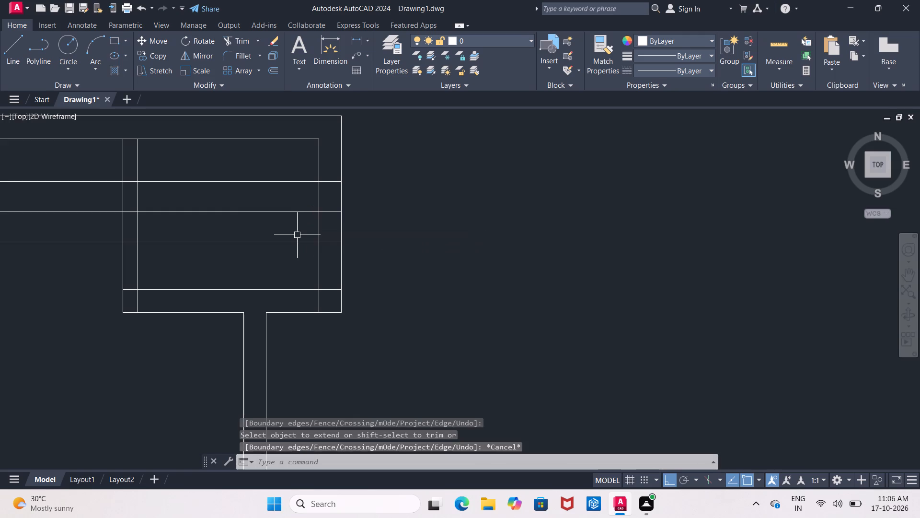
Trim the three horizontal lines out of the small room's interior, the upper two beyond its left wall, and the lowest within that wall.
text(TR)
key(Return)
key(Return)
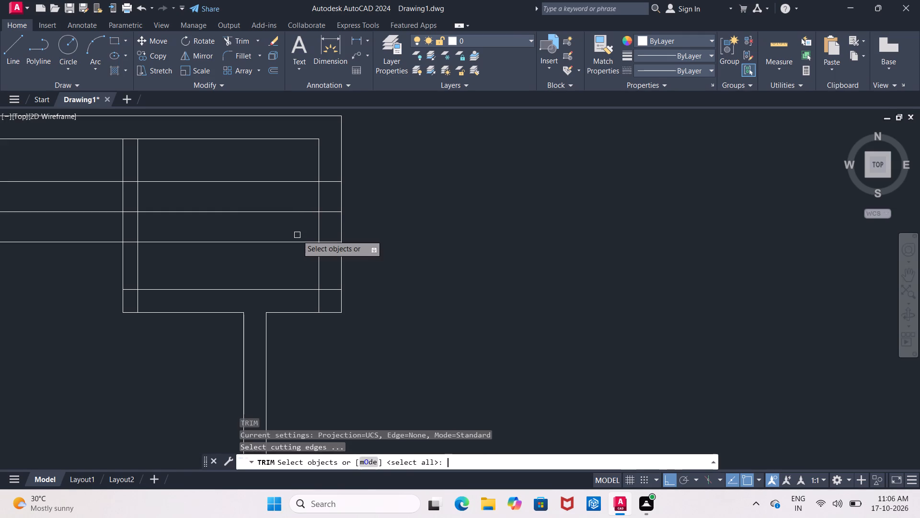
click(259, 181)
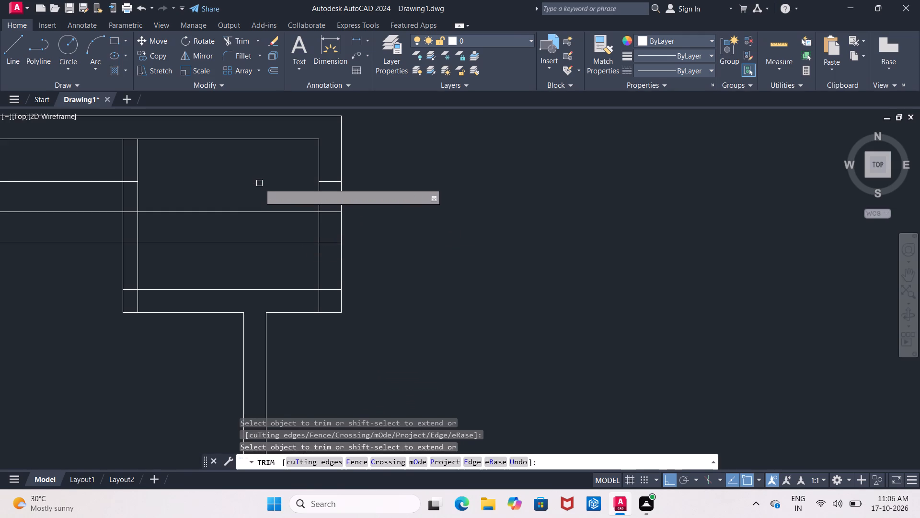
click(261, 215)
click(259, 206)
click(264, 244)
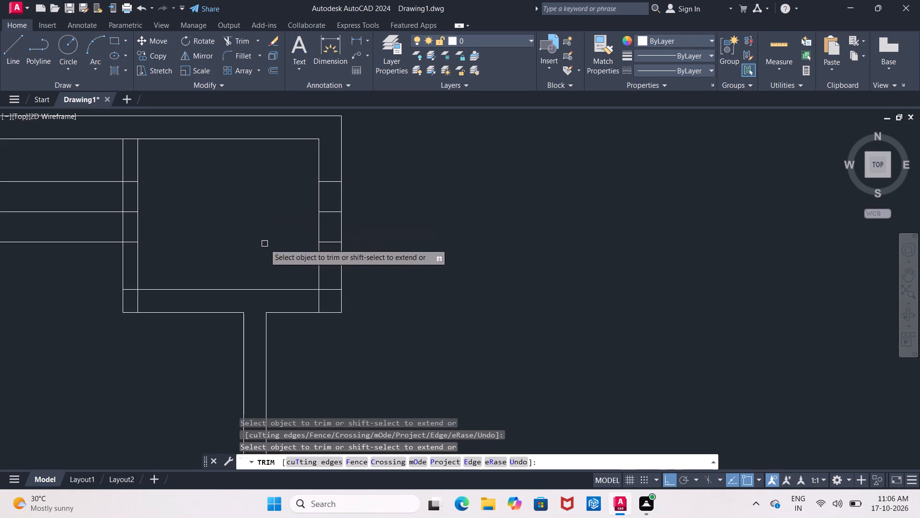
click(132, 242)
click(109, 248)
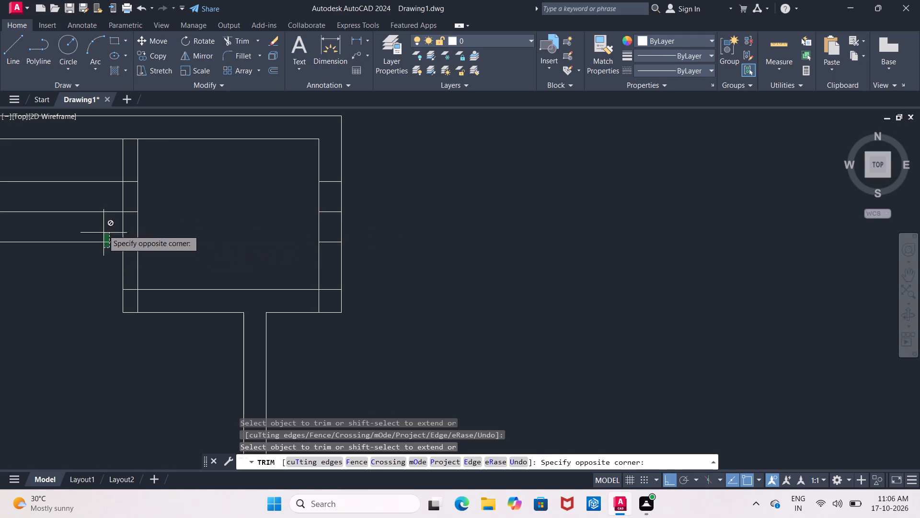
click(102, 229)
click(103, 212)
click(96, 181)
click(98, 246)
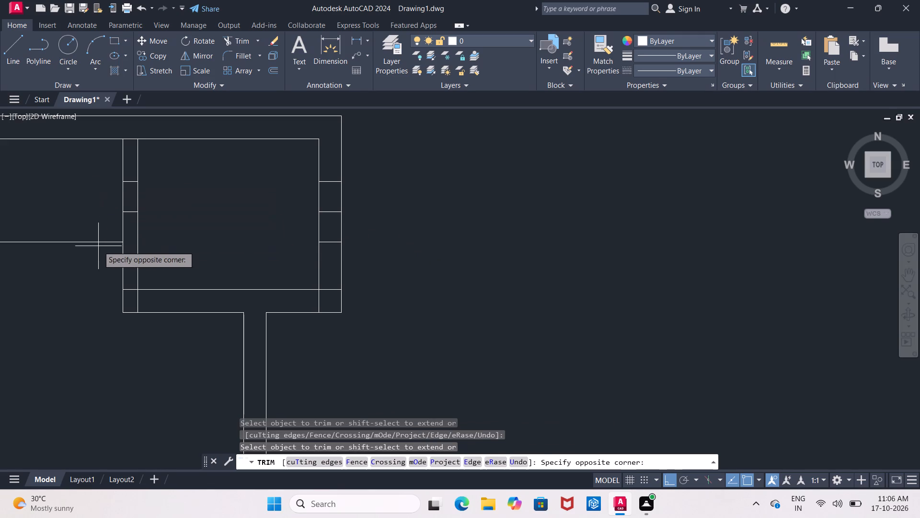
double_click(99, 235)
click(103, 242)
key(Escape)
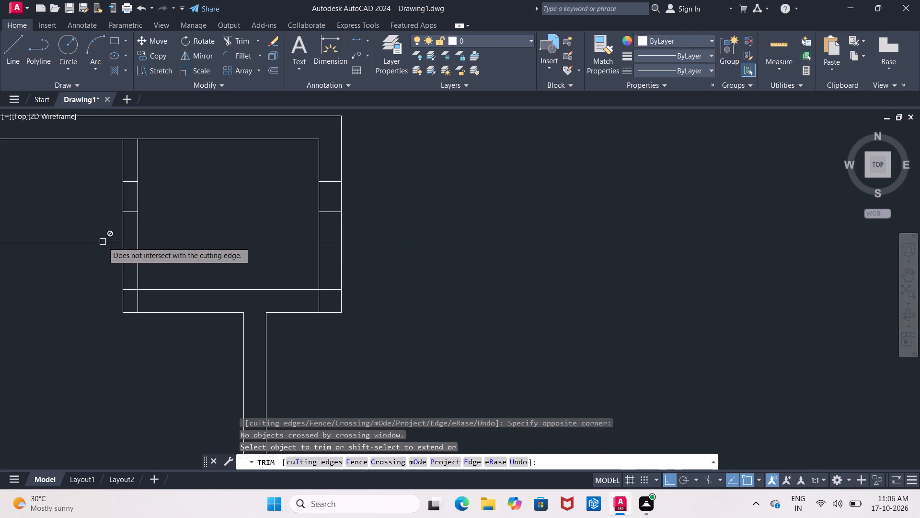
Erase the middle of the three short lines in the small upper-right room's right wall.
click(334, 213)
key(Delete)
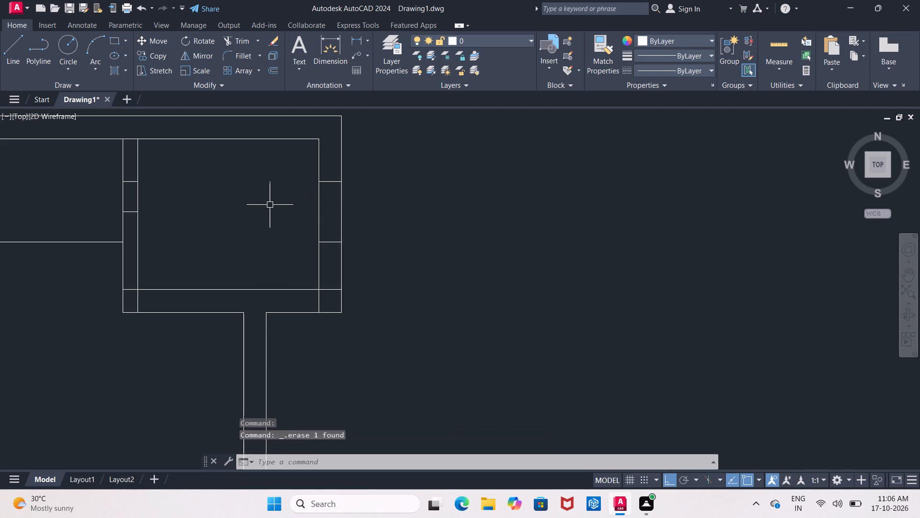
Erase the two short pieces in the small room's left wall and the leftover horizontal line running from it across the staircase.
click(126, 185)
double_click(127, 182)
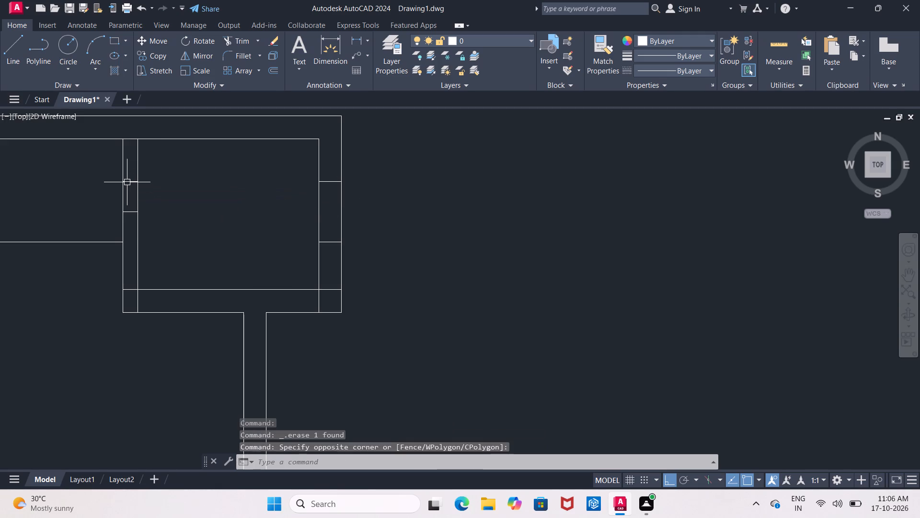
click(127, 183)
click(132, 213)
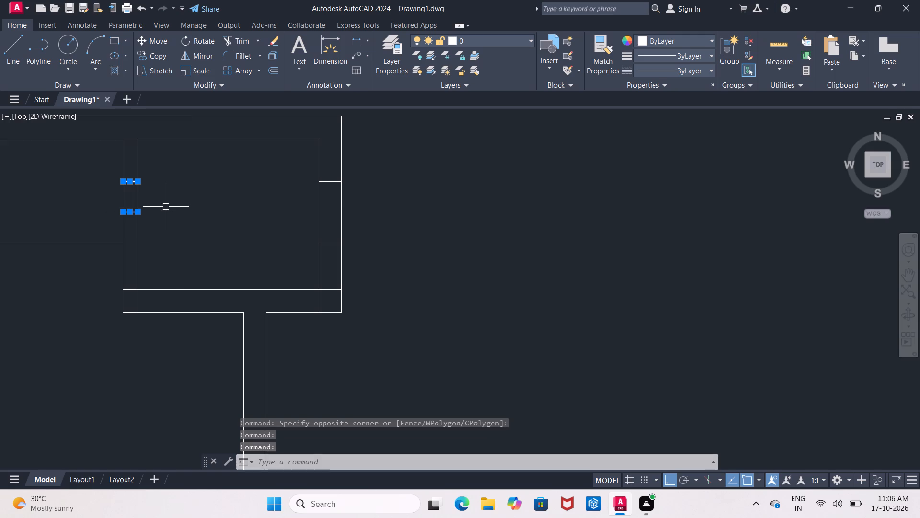
key(Delete)
scroll(186, 225, down, 3)
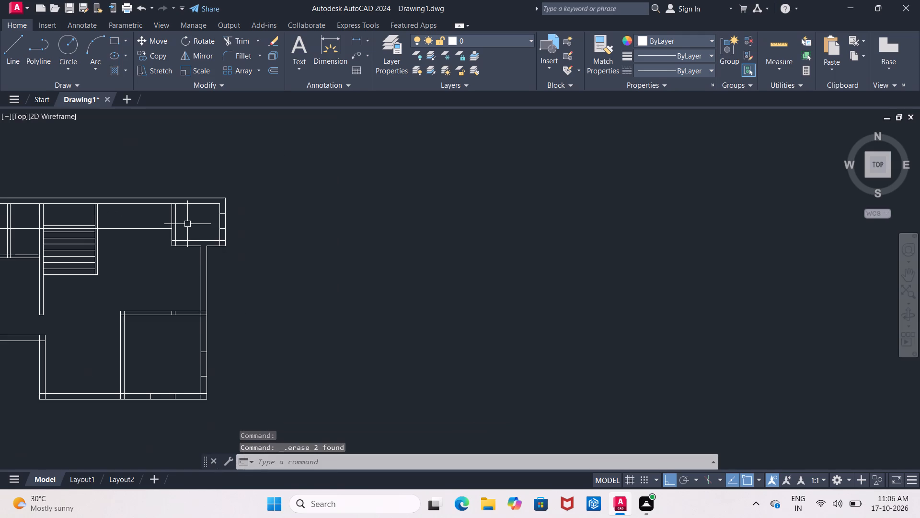
middle_drag(75, 248, 126, 247)
scroll(186, 227, up, 2)
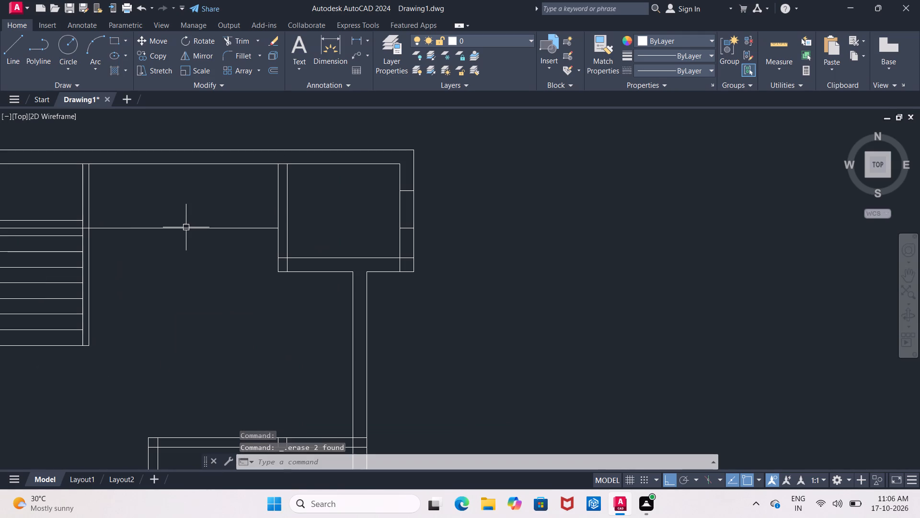
click(186, 230)
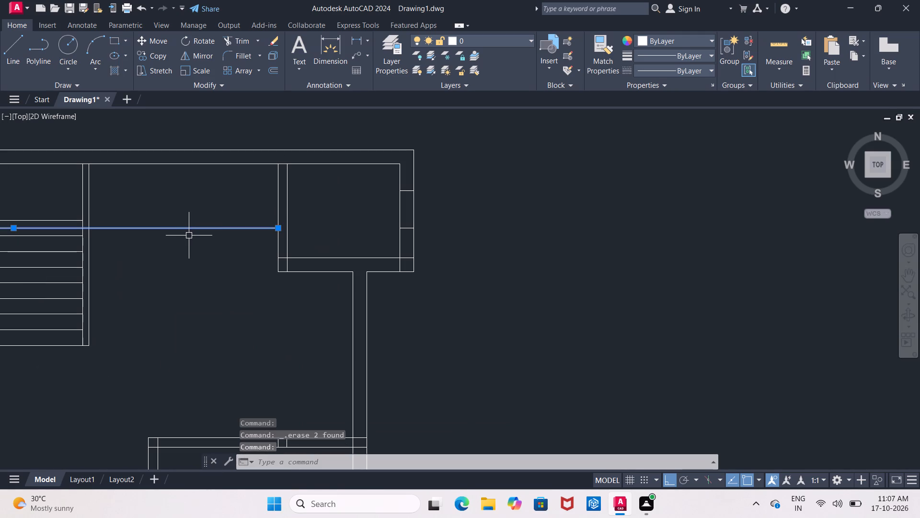
key(Delete)
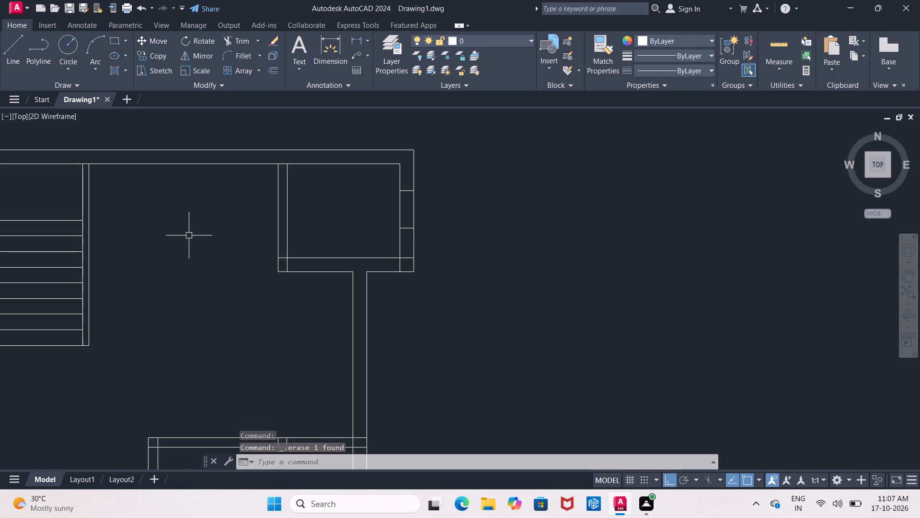
Start an Offset and work out its distance by dividing 10.1 by 2 in Calculator.
key(Escape)
key(o)
key(Return)
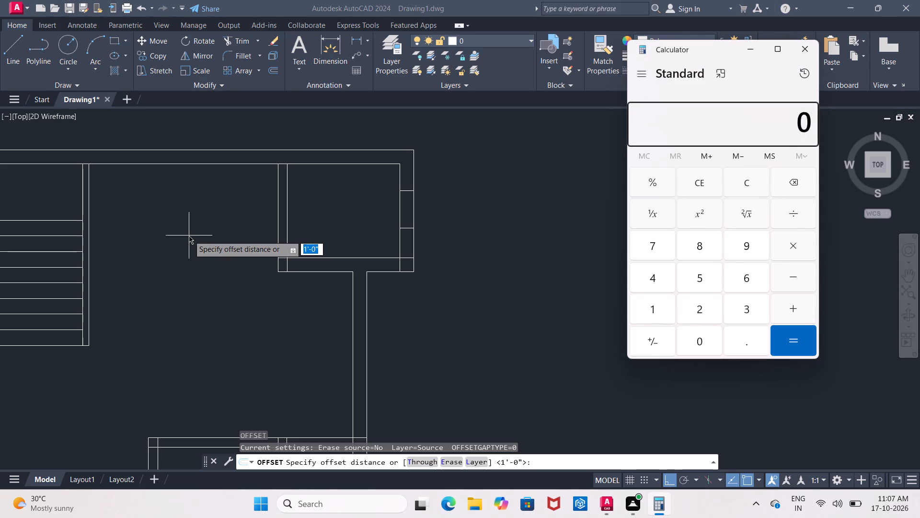
text(10.1)
key(slash)
key(2)
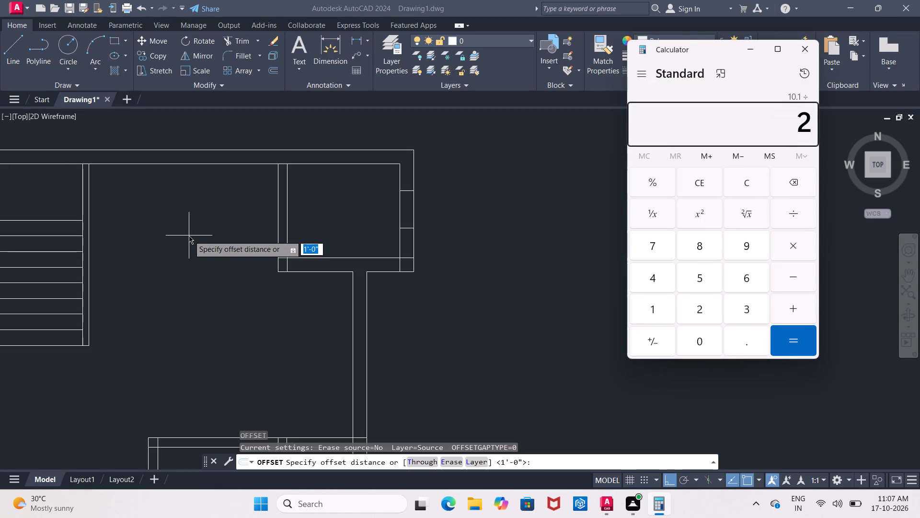
key(Return)
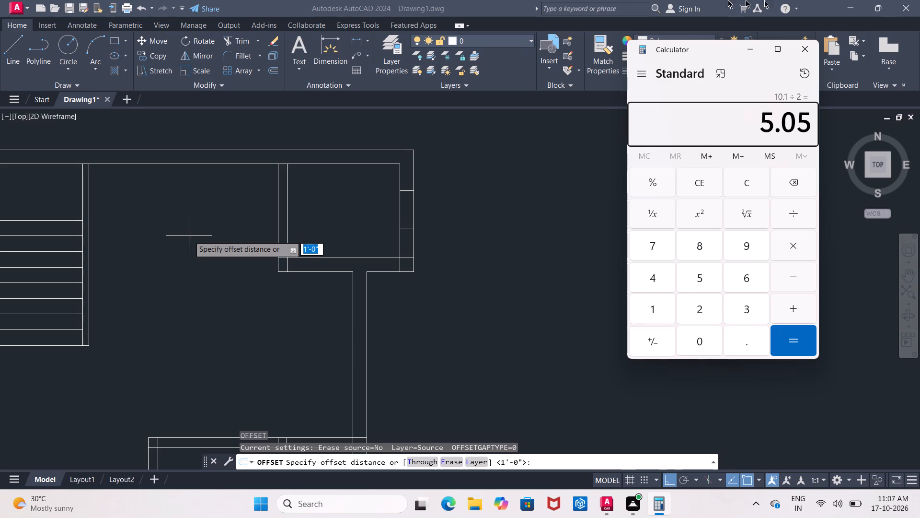
click(816, 49)
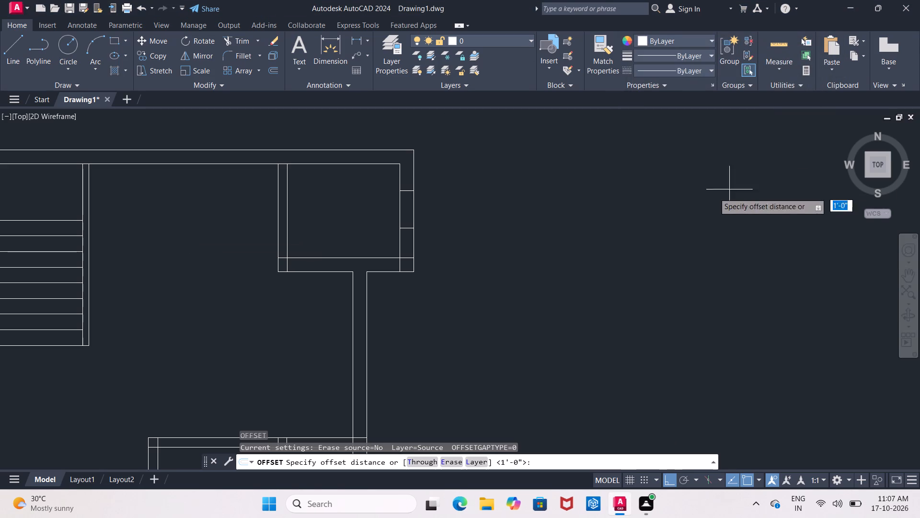
Offset the outer line of the small upper-right room's left wall by 5'0.5" towards the staircase.
text(5')
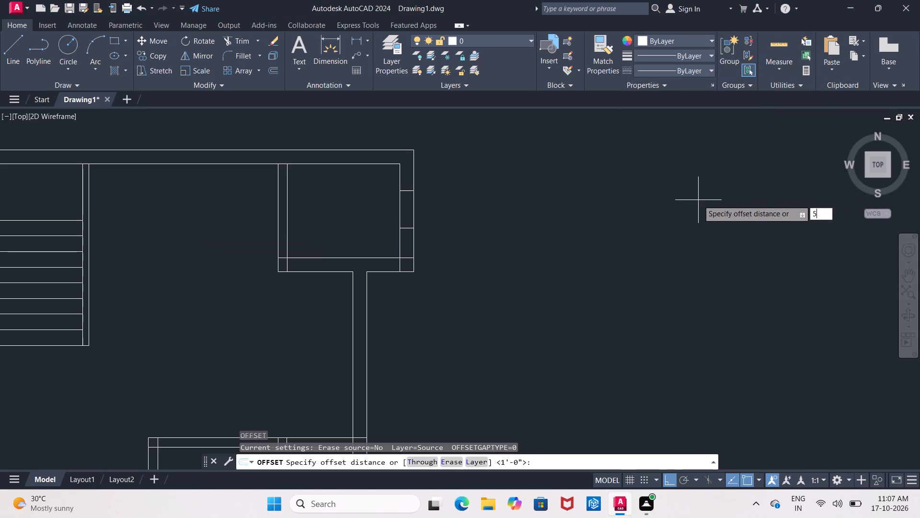
text(0.5")
key(Return)
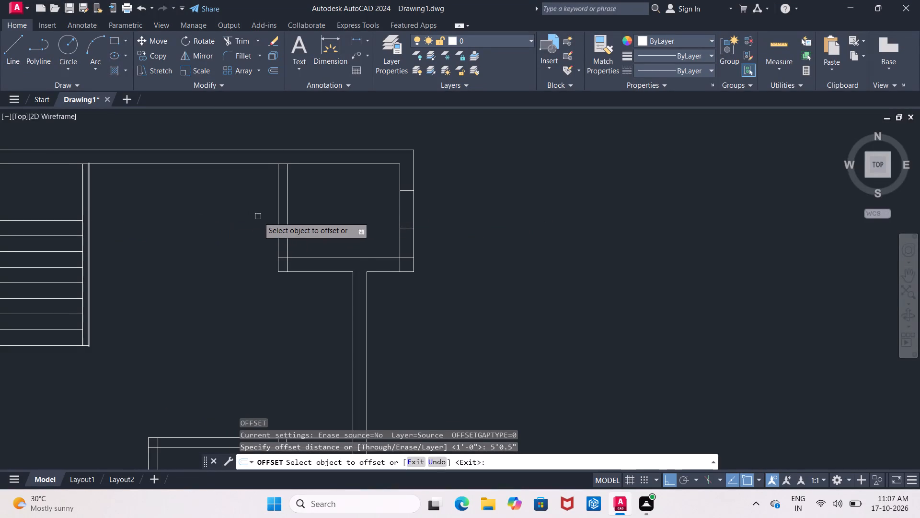
click(280, 231)
click(223, 255)
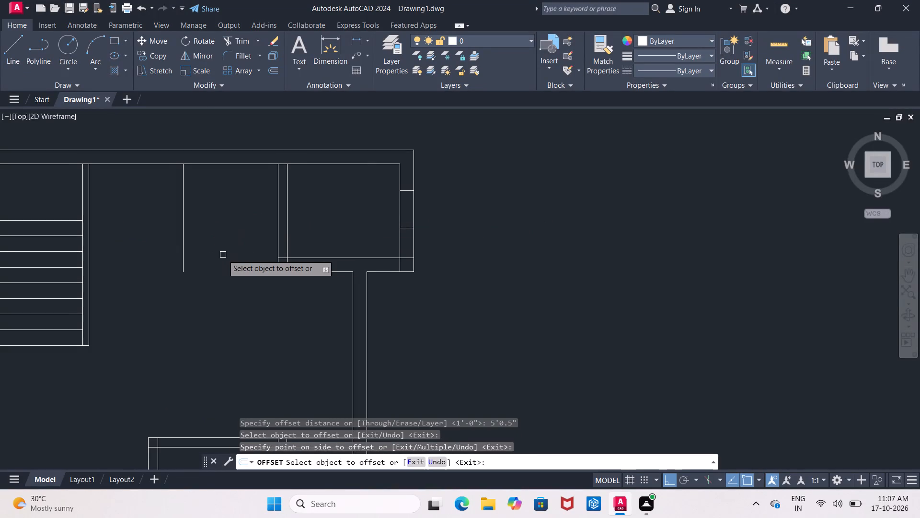
key(Escape)
Offset the centre line between the staircase and the small upper-right room by 2' to both sides.
key(o)
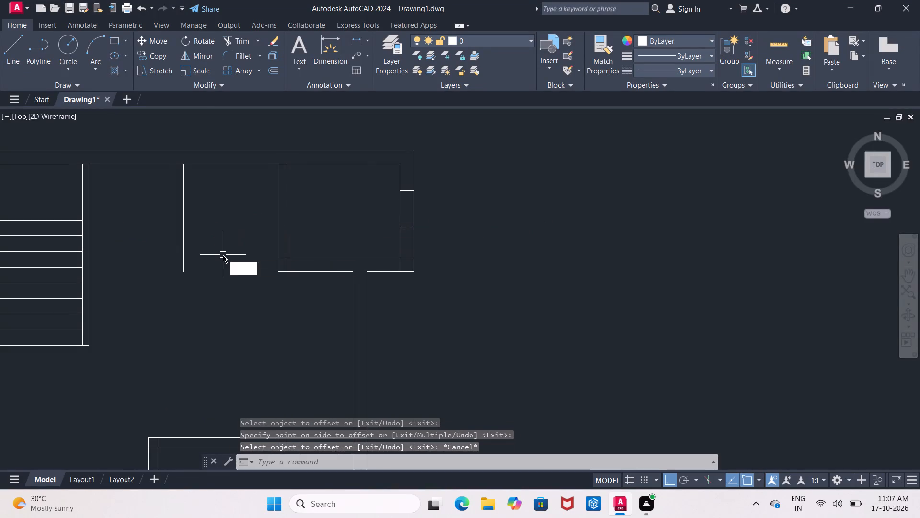
key(Return)
text(2')
key(Return)
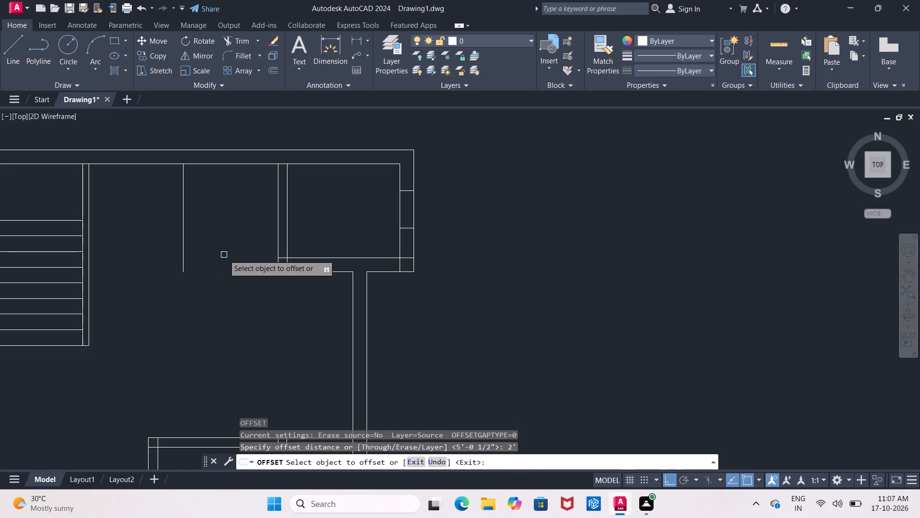
click(184, 217)
click(207, 217)
click(182, 221)
click(171, 221)
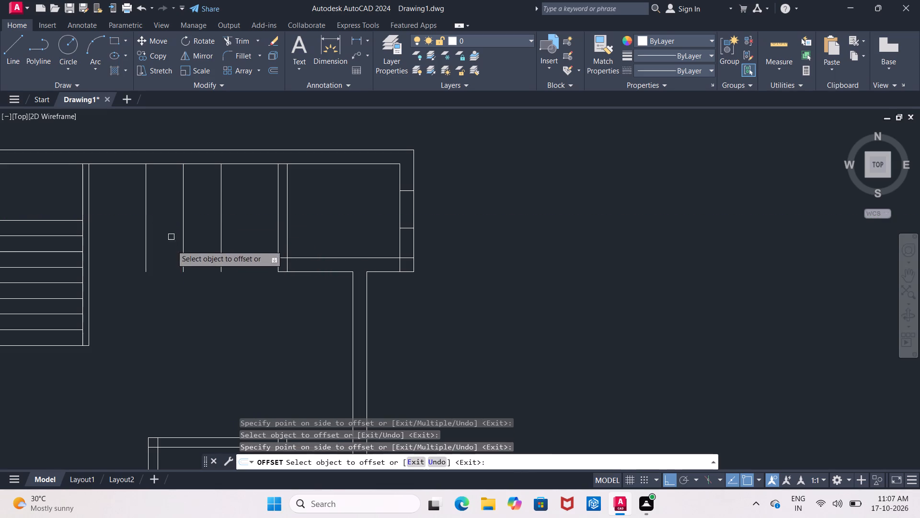
key(Escape)
Extend the two outer offset lines up to the outer line of the top exterior wall.
key(e)
key(x)
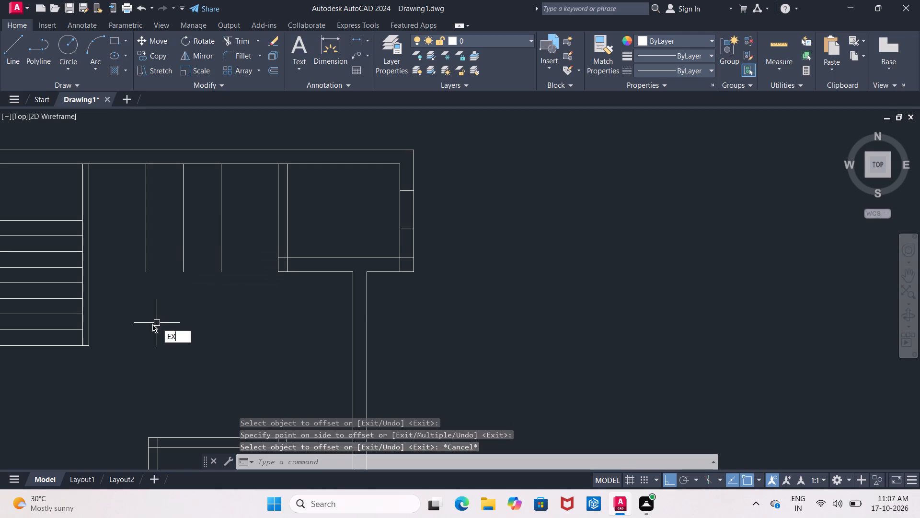
key(Return)
key(Return)
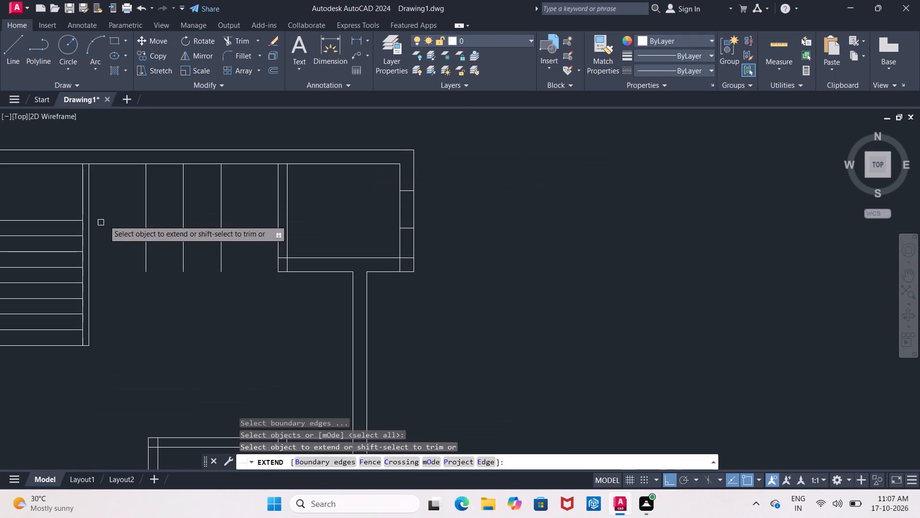
click(146, 186)
click(221, 203)
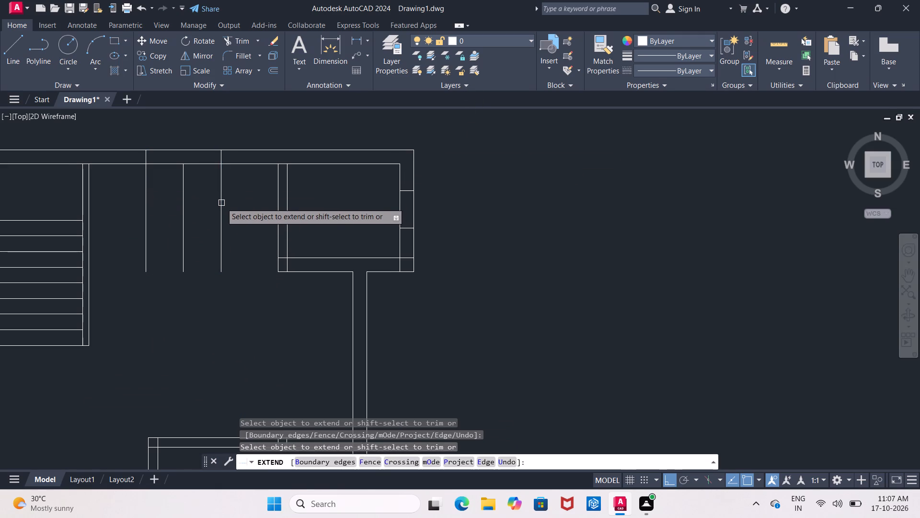
key(Escape)
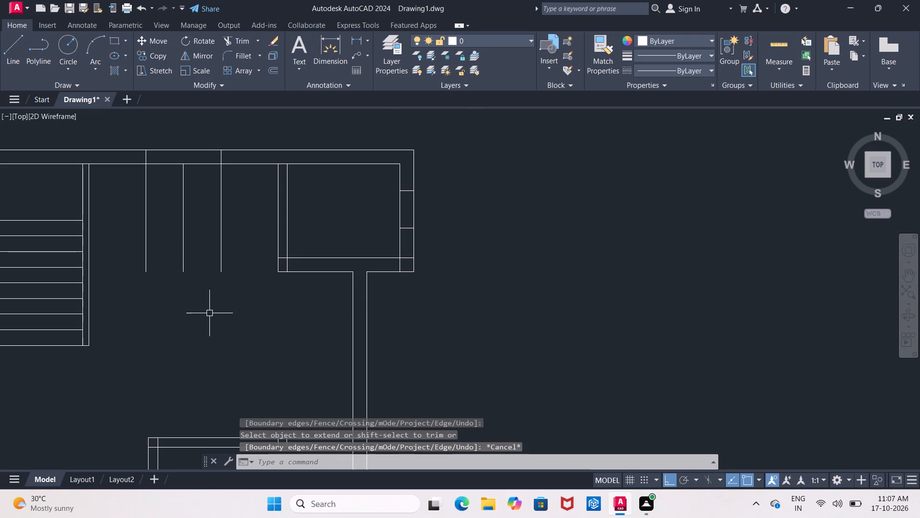
Trim the two opening lines back to the top wall's thickness and erase the centre line between them.
text(TR)
key(Return)
key(Return)
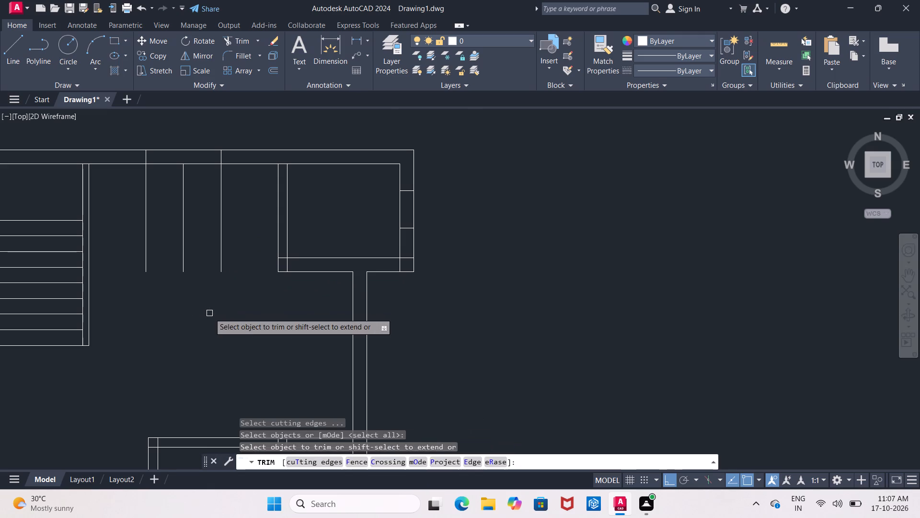
drag(120, 238, 130, 237)
click(243, 235)
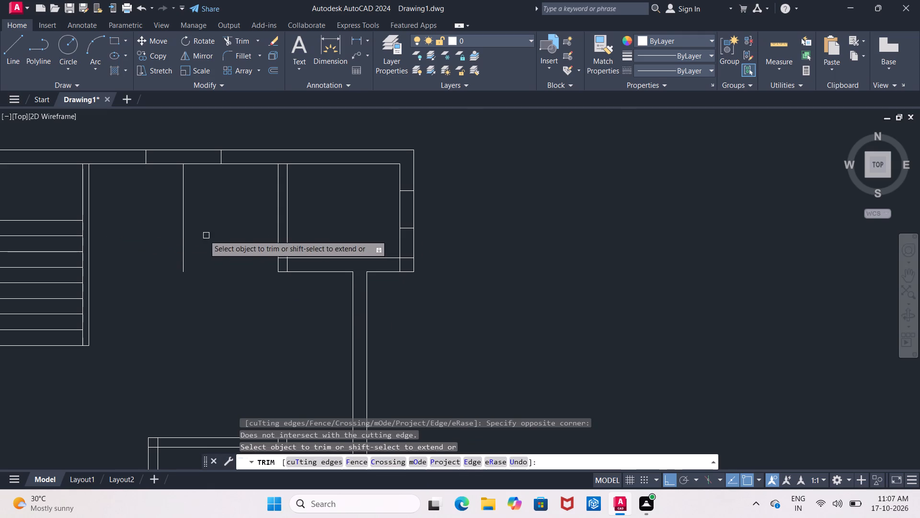
click(185, 243)
key(Escape)
click(185, 244)
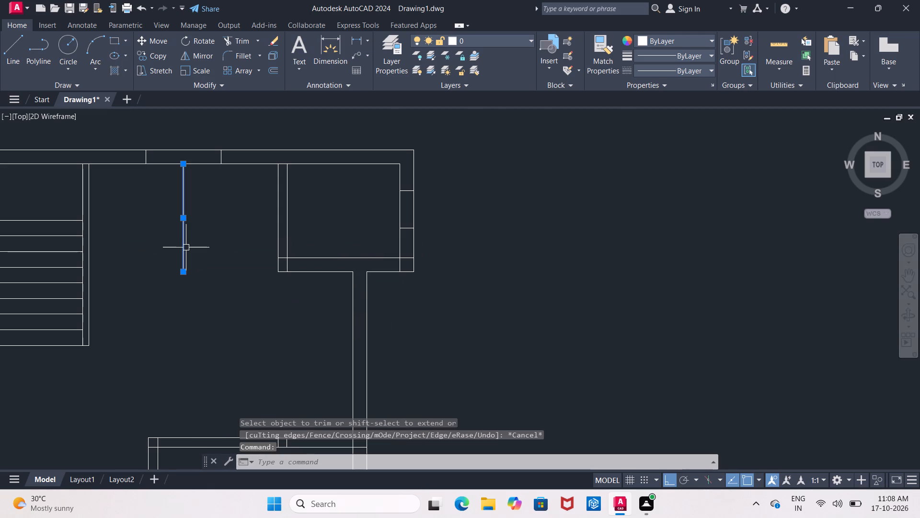
key(Delete)
Offset the right line of the partition between the two small upper-left rooms by 2' towards the staircase.
scroll(182, 260, down, 2)
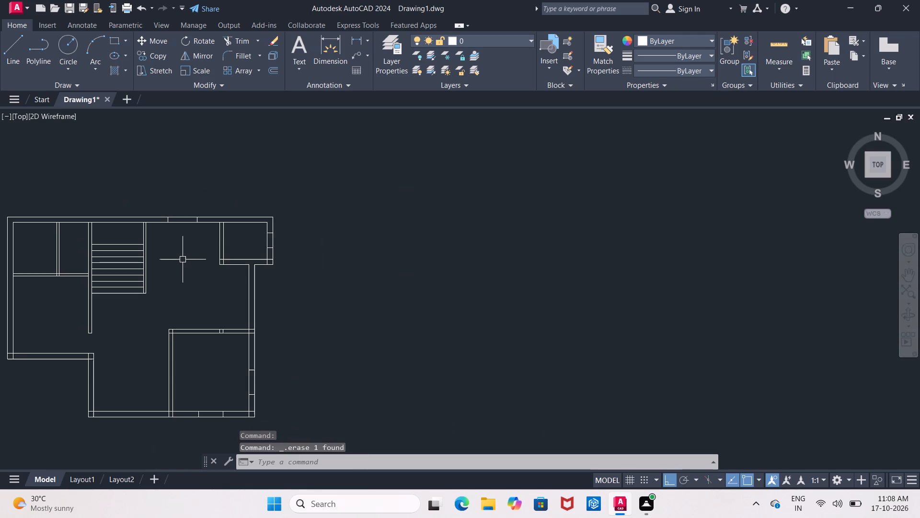
middle_drag(171, 259, 270, 235)
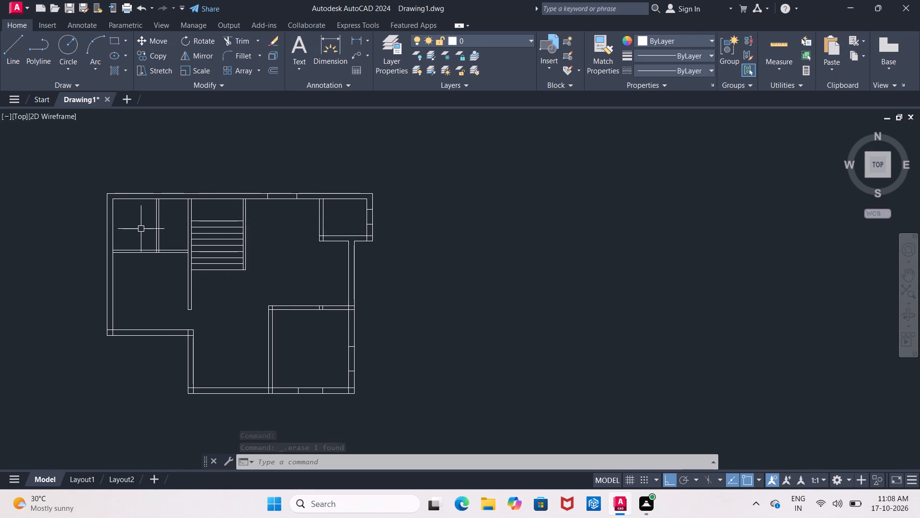
scroll(155, 188, up, 1)
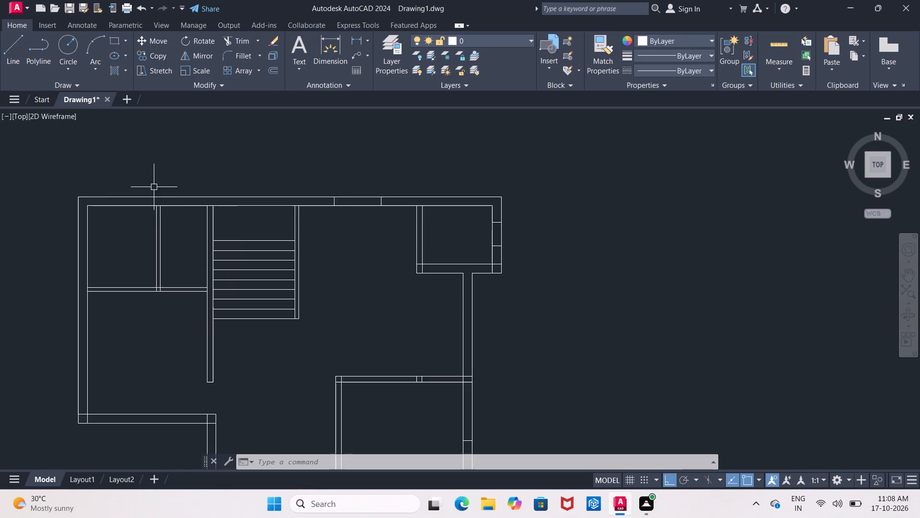
scroll(154, 187, up, 1)
middle_drag(192, 181, 156, 162)
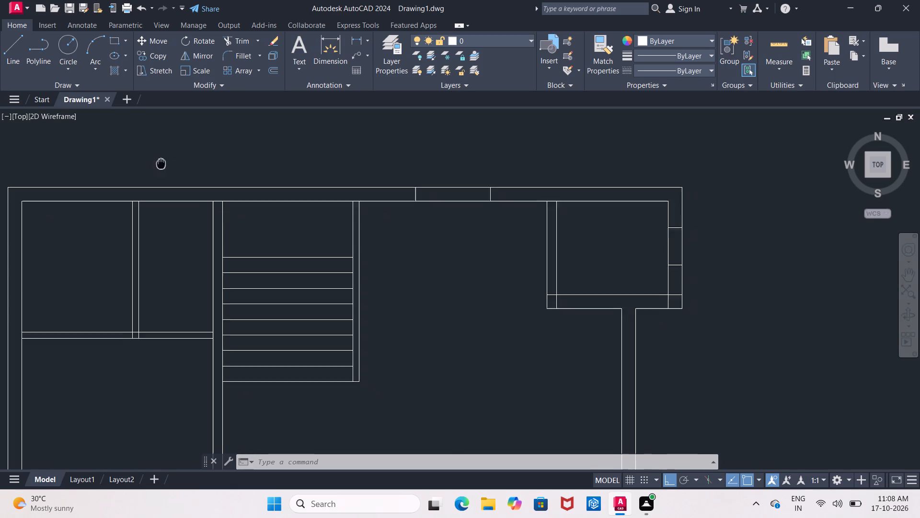
middle_drag(156, 162, 156, 162)
scroll(156, 162, up, 1)
key(Escape)
key(o)
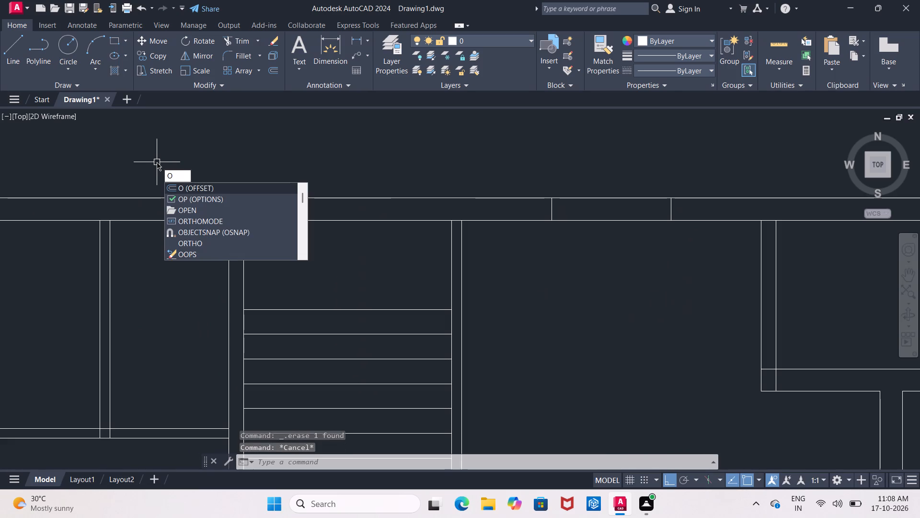
key(Return)
key(4)
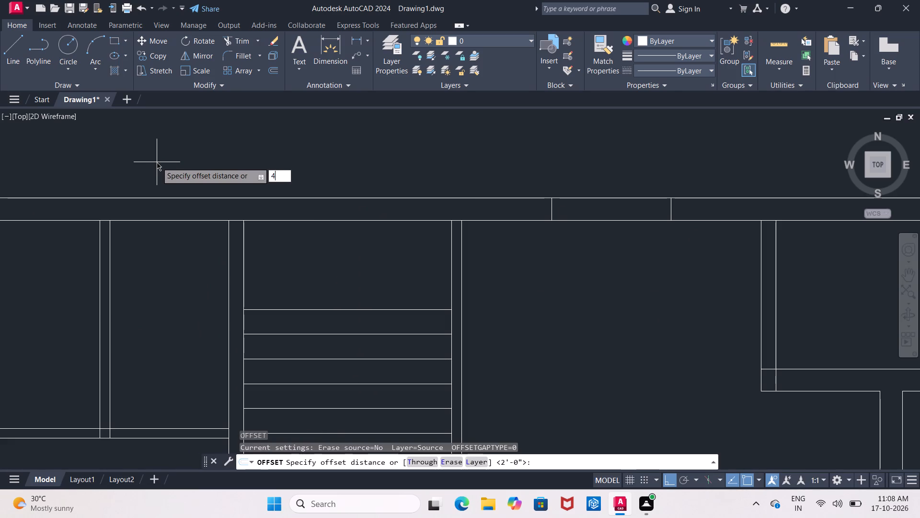
key(BackSpace)
text(2')
key(Return)
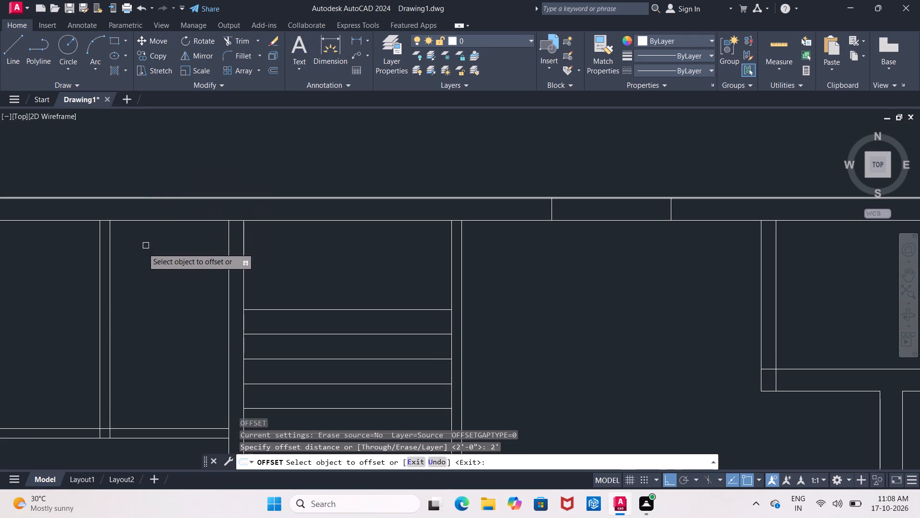
click(111, 267)
click(153, 263)
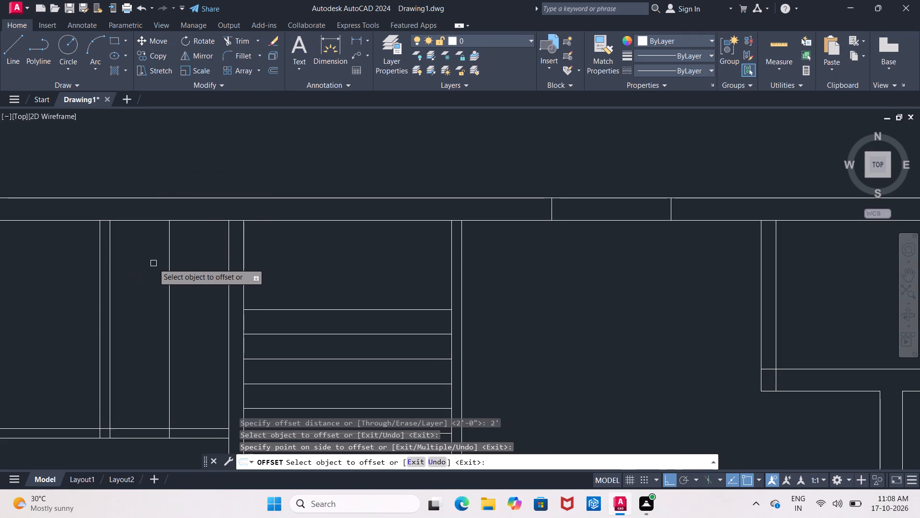
key(Return)
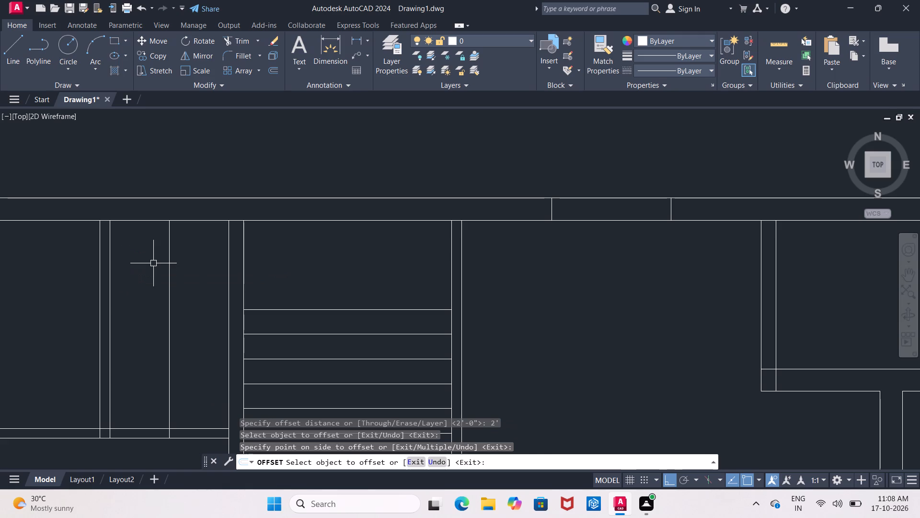
Offset the new centre line in the narrow room beside the staircase by 1' to both sides.
key(Return)
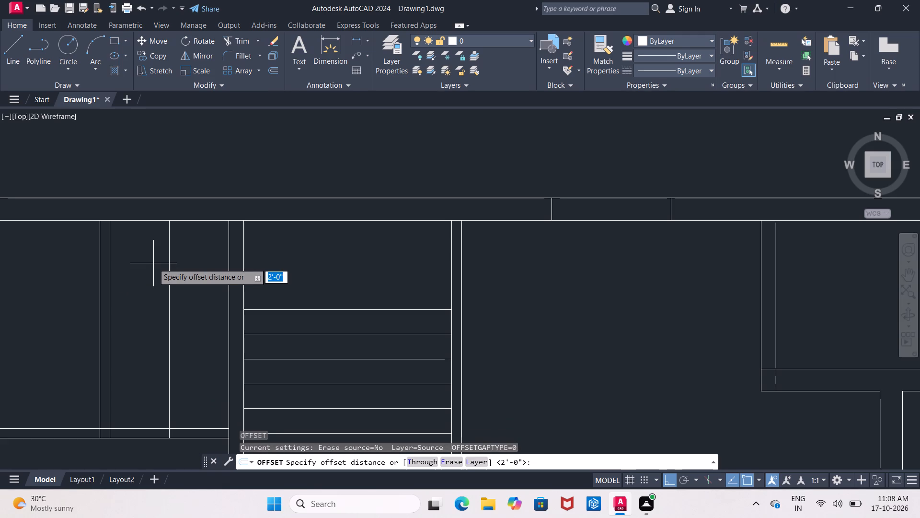
text(1')
key(Return)
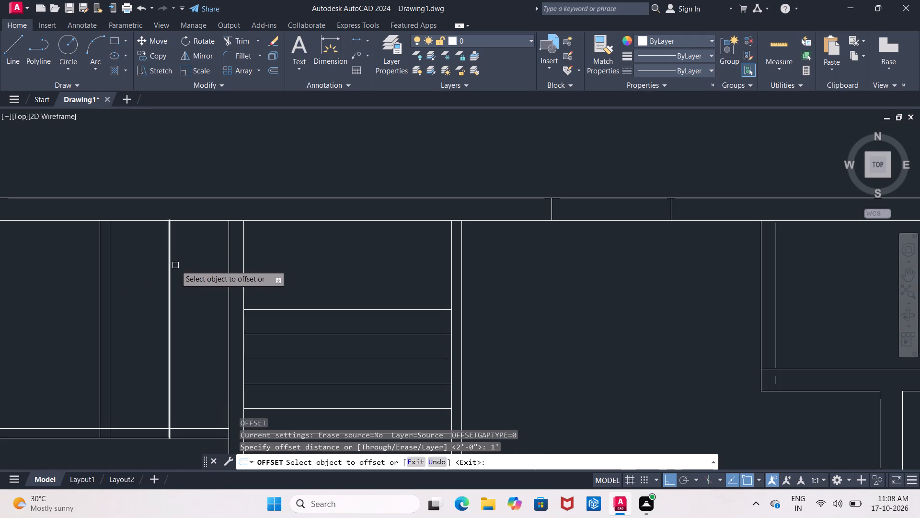
click(172, 271)
click(179, 272)
click(172, 272)
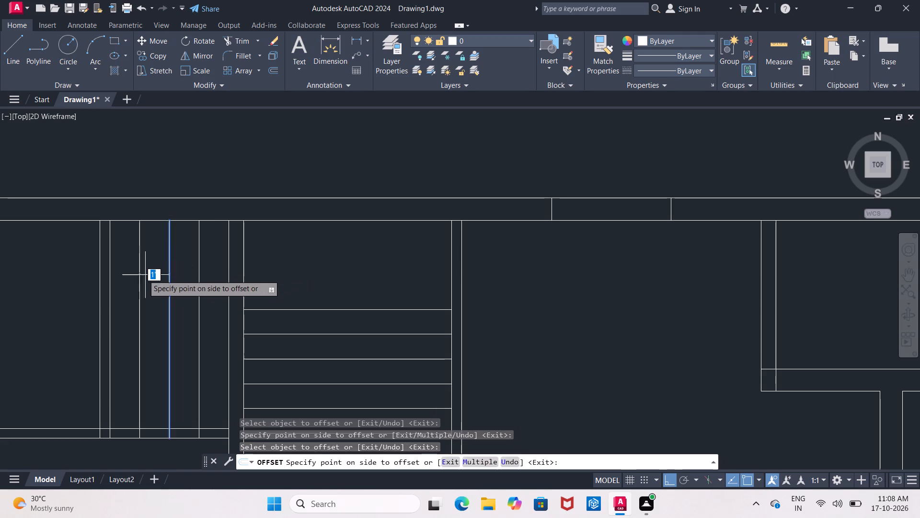
click(135, 275)
key(Escape)
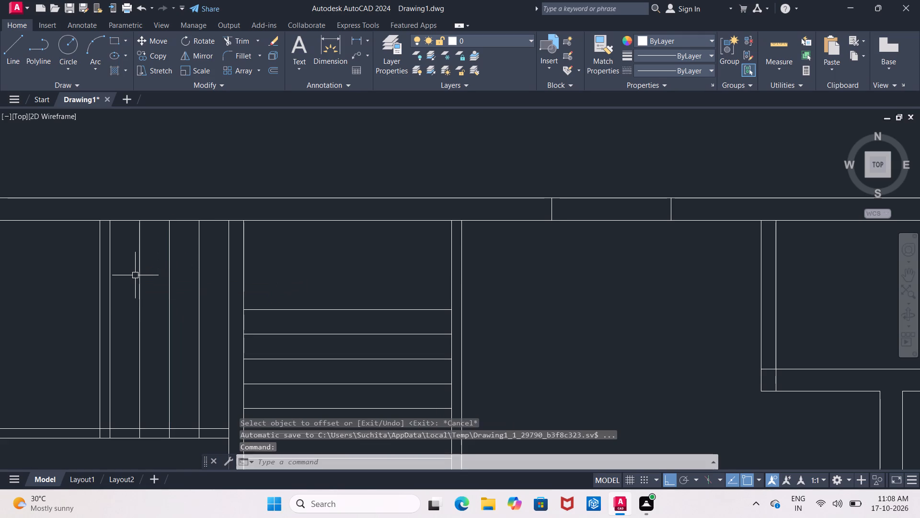
Extend the narrow room's two outer offset lines up to the outer line of the top exterior wall.
text(EX)
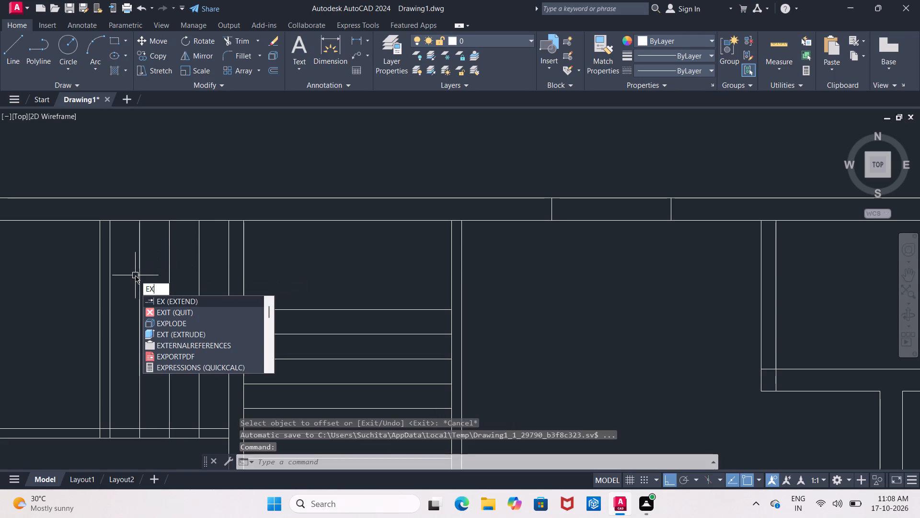
key(Return)
key(Return)
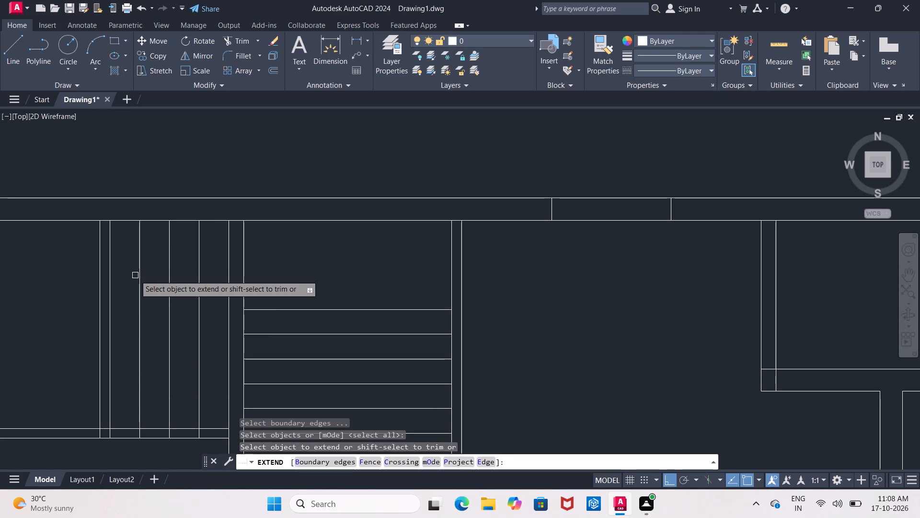
click(138, 275)
click(200, 267)
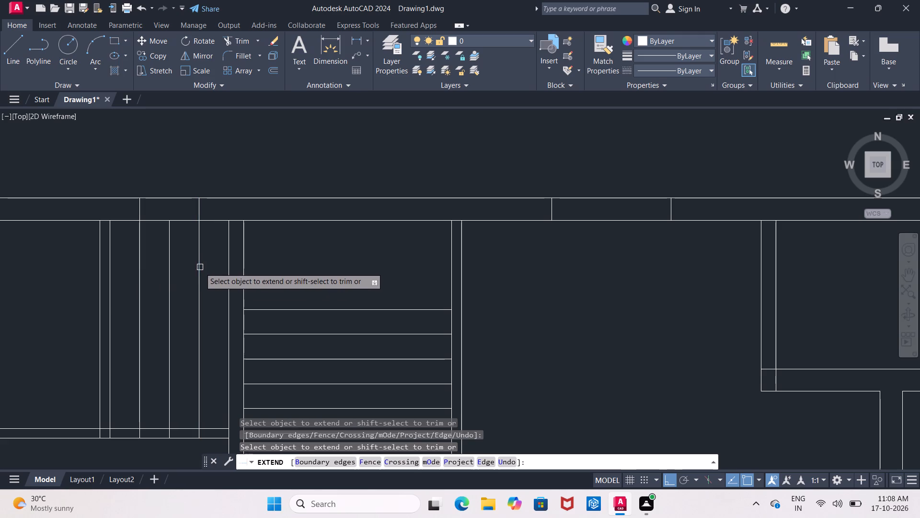
key(Escape)
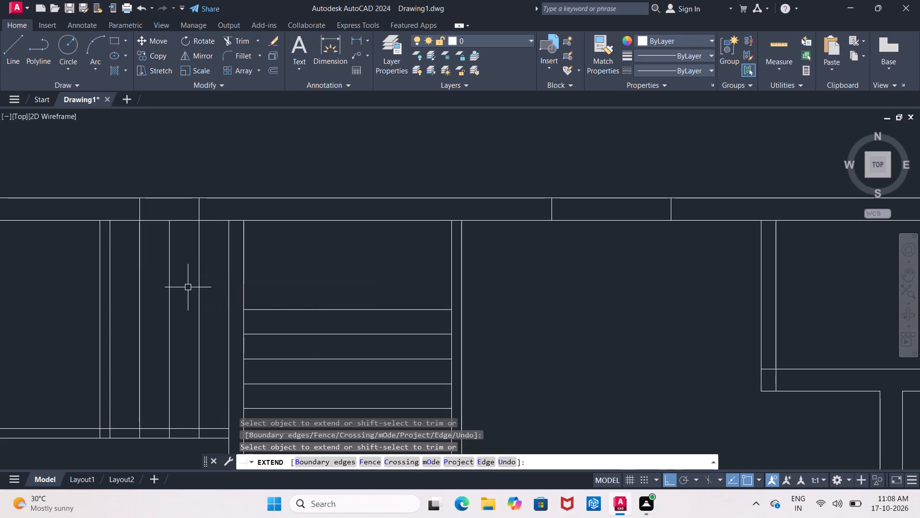
Trim away the parts of the three vertical lines inside the narrow room, between the top wall and the lower partition.
text(TR)
key(Return)
key(Return)
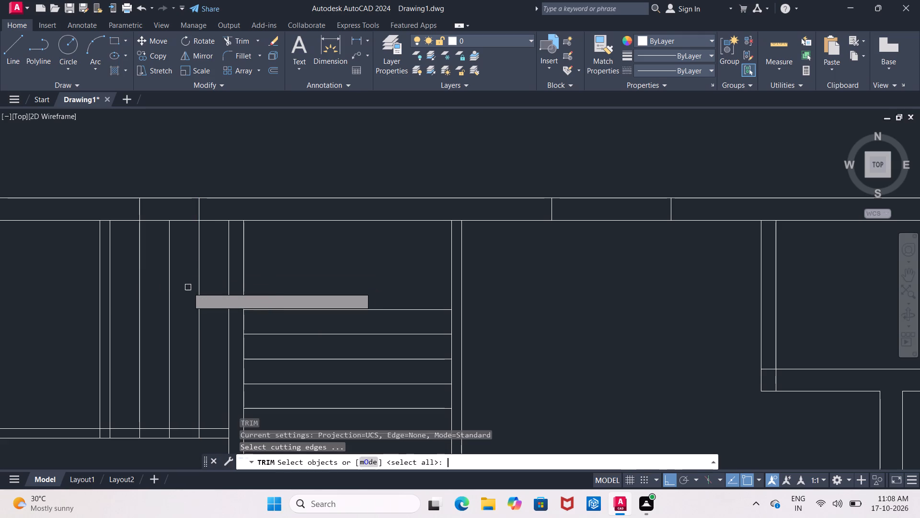
click(138, 315)
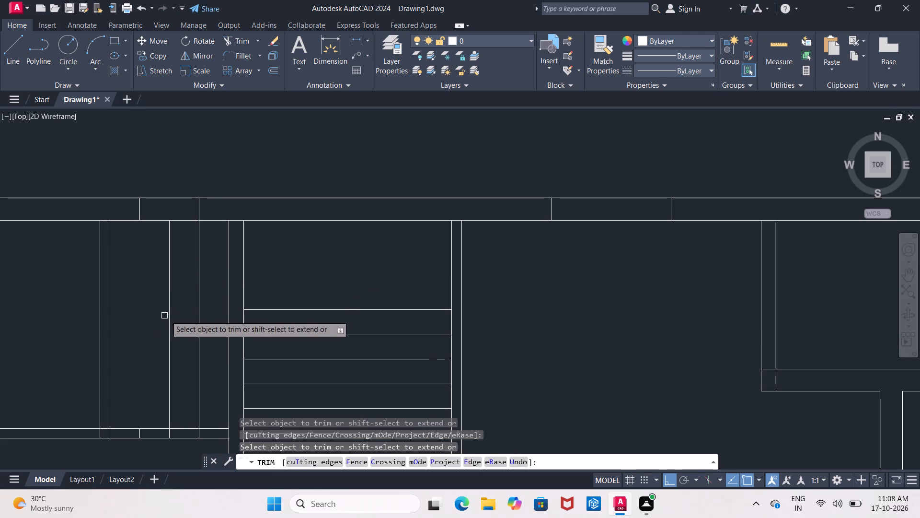
click(170, 315)
click(201, 324)
key(Escape)
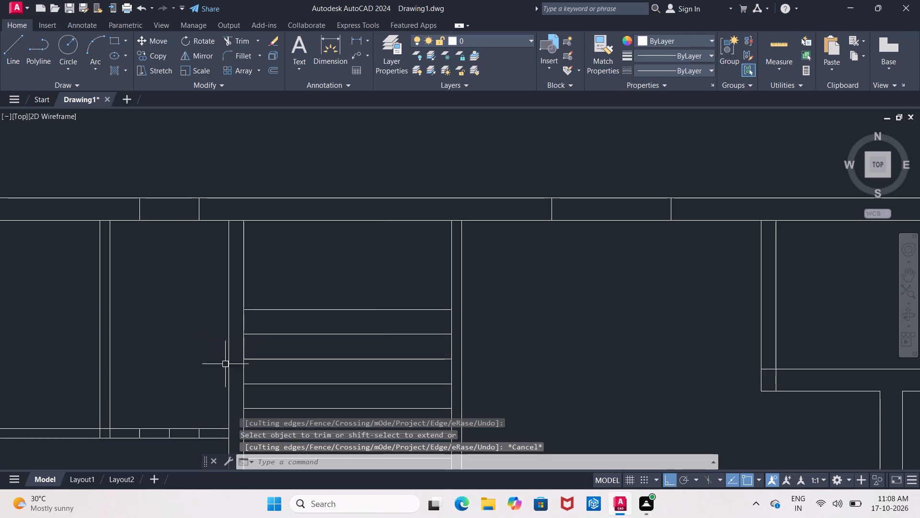
Erase the three short vertical line remnants in the lower partition of the narrow room beside the staircase.
scroll(142, 444, up, 2)
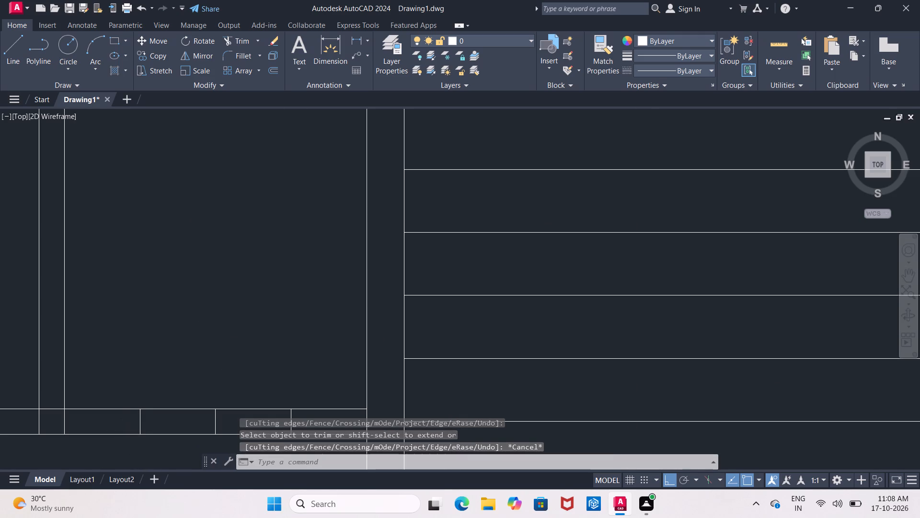
click(140, 420)
key(Delete)
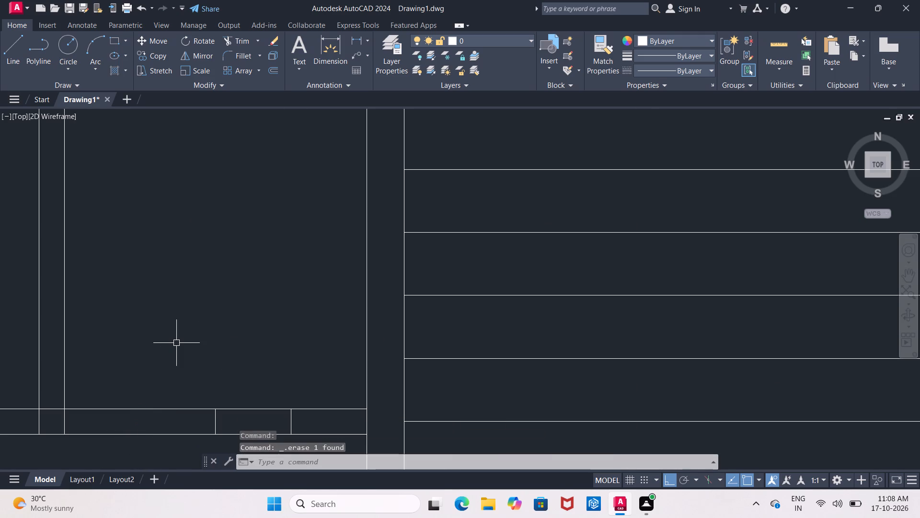
middle_drag(176, 343, 127, 197)
click(165, 271)
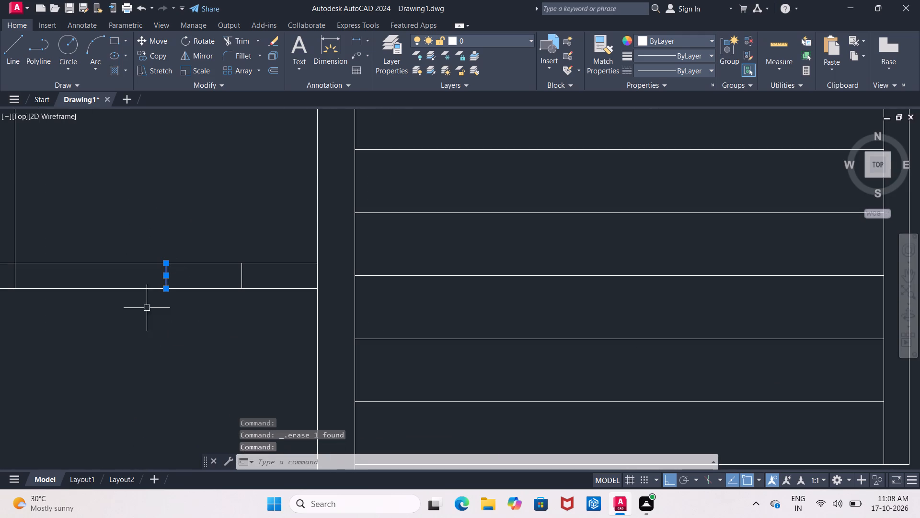
key(Delete)
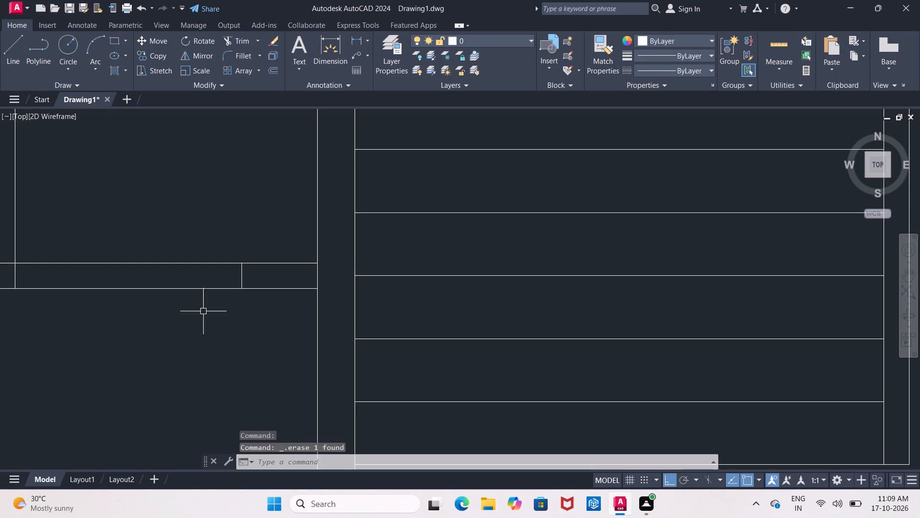
click(243, 278)
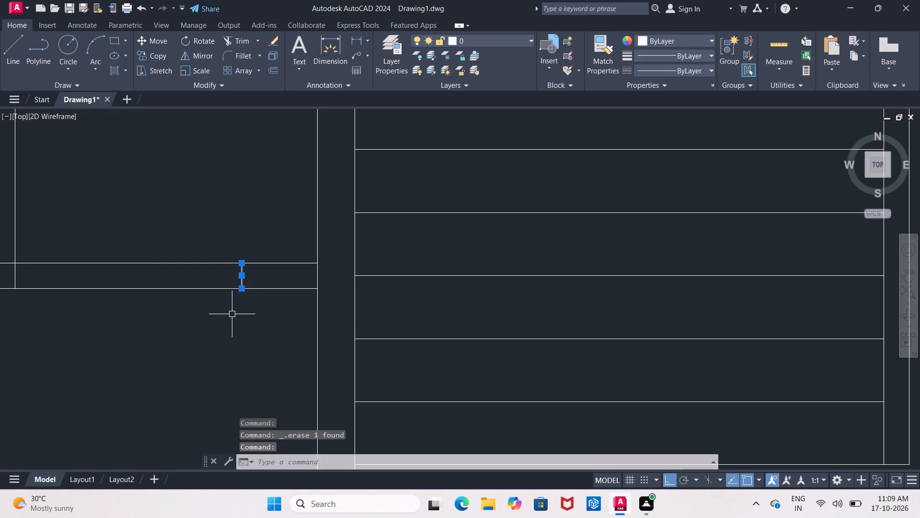
key(Delete)
Offset the inner line of the top exterior wall by 3'5" down into the upper-left room.
scroll(236, 319, down, 5)
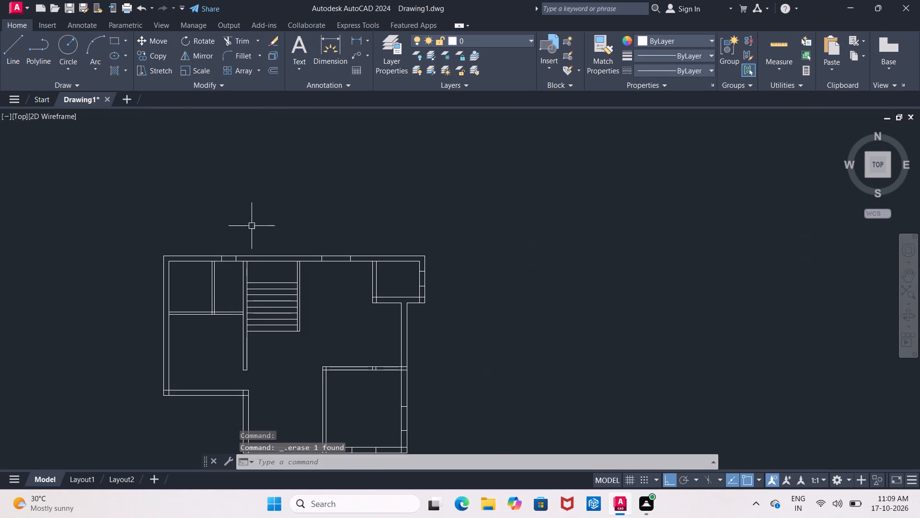
scroll(232, 245, up, 1)
middle_drag(232, 245, 261, 182)
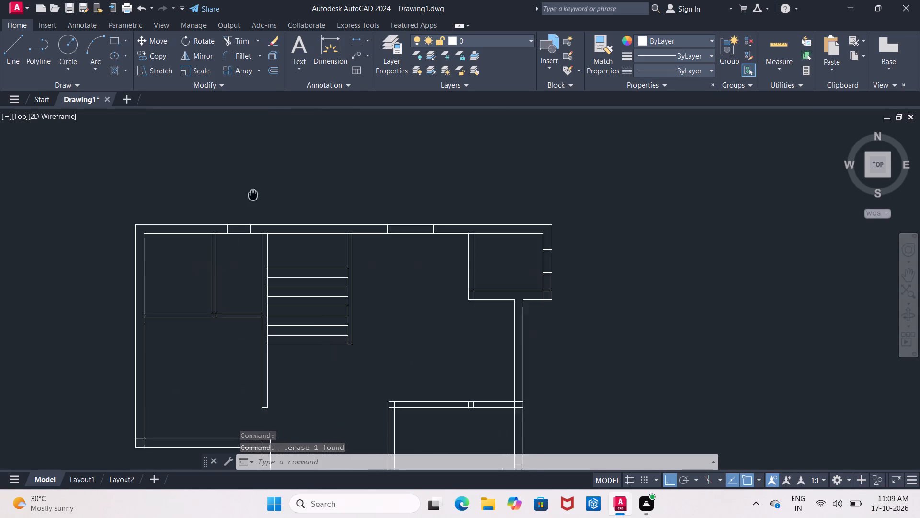
middle_drag(261, 182, 270, 174)
middle_drag(164, 236, 178, 235)
scroll(178, 235, up, 1)
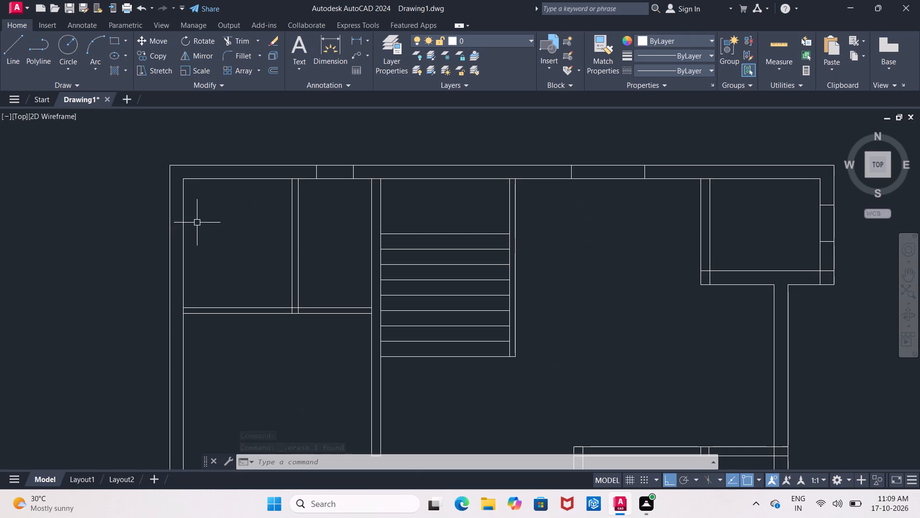
middle_drag(197, 223, 194, 250)
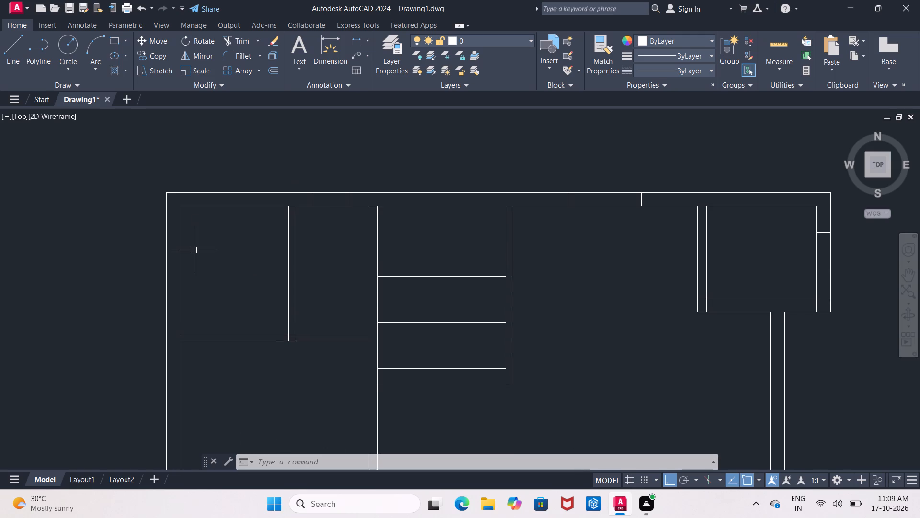
key(Escape)
key(o)
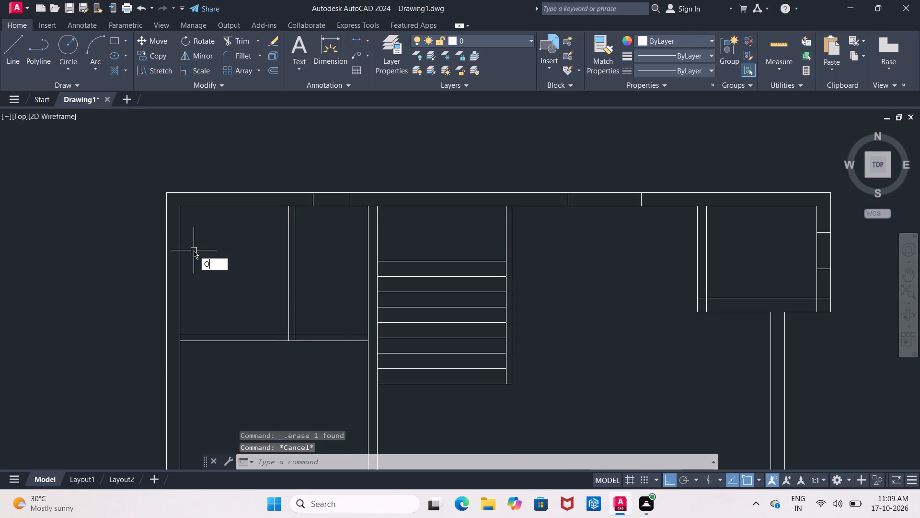
key(Return)
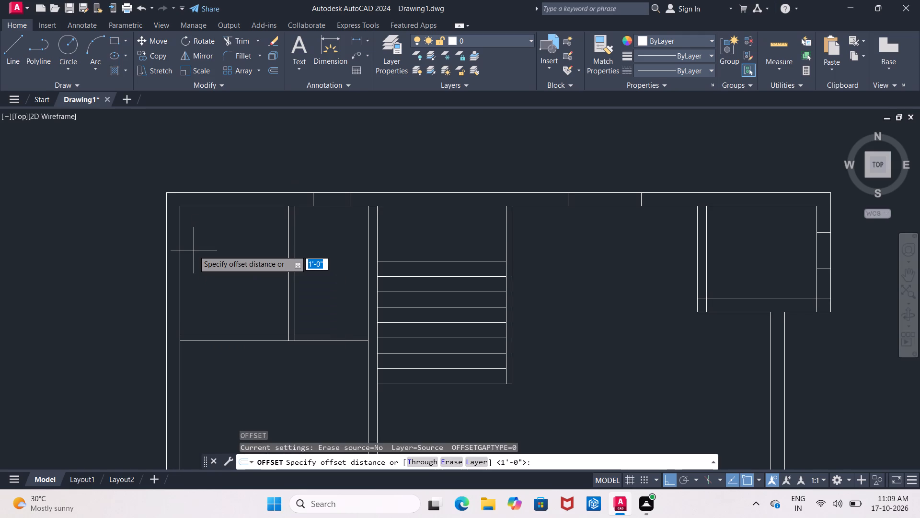
key(3)
key(apostrophe)
key(5)
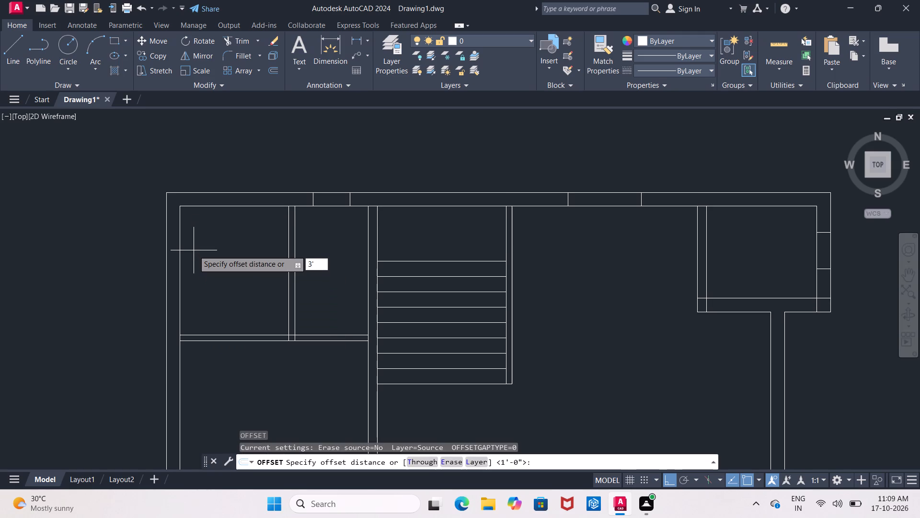
key(shift+quotedbl)
key(Return)
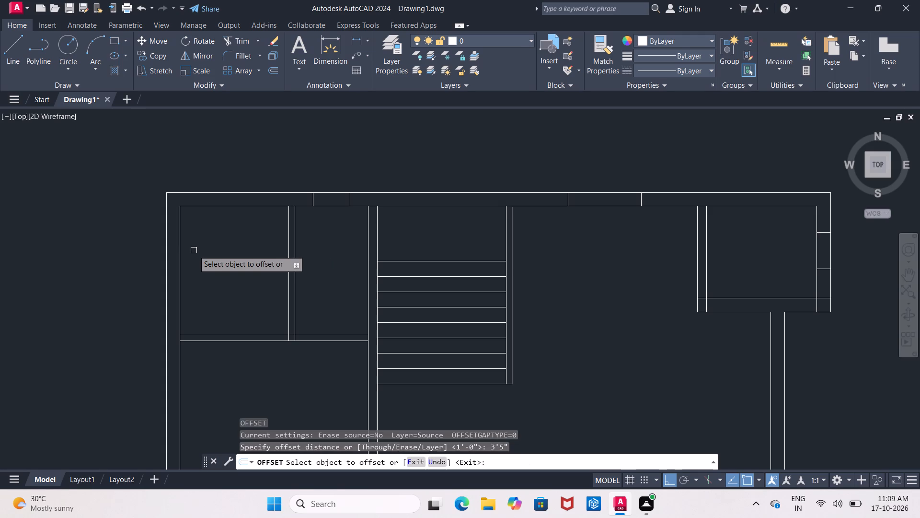
click(209, 209)
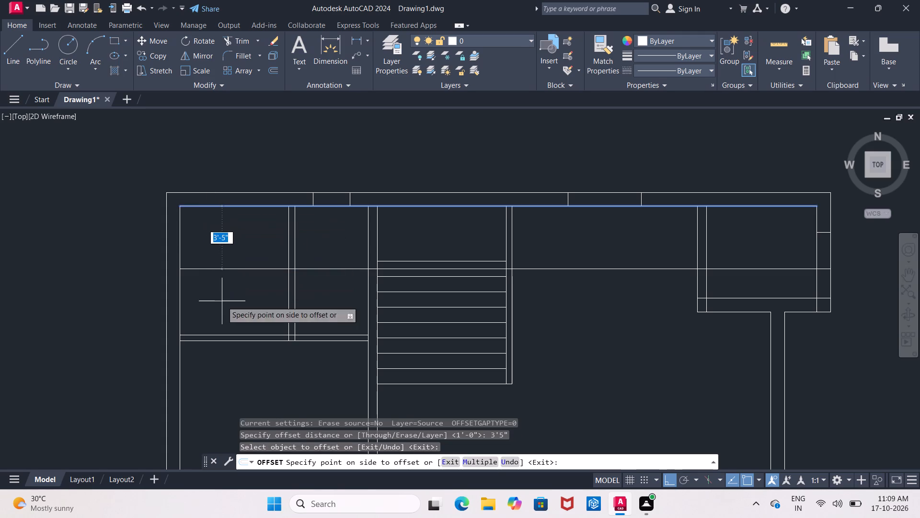
click(222, 301)
key(Return)
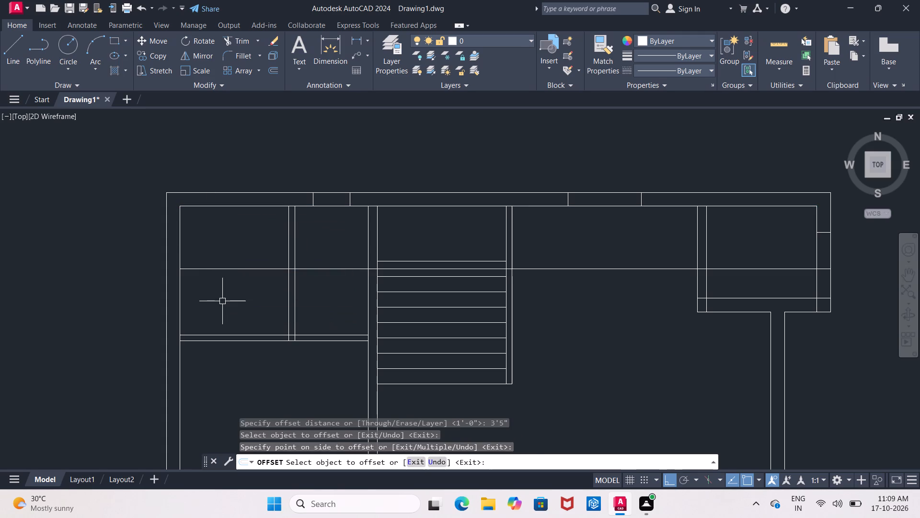
Offset the new horizontal centre line in the upper-left room by 1' to both sides.
key(Return)
text(1')
key(Return)
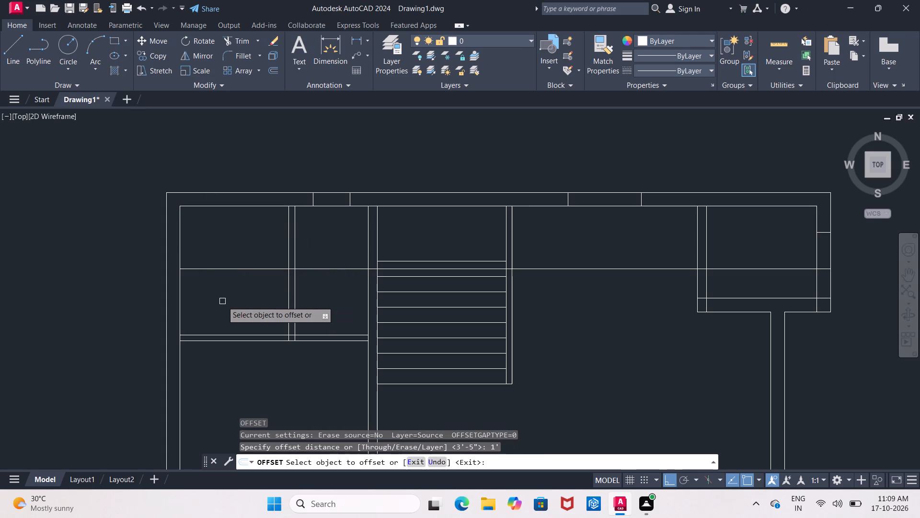
click(215, 267)
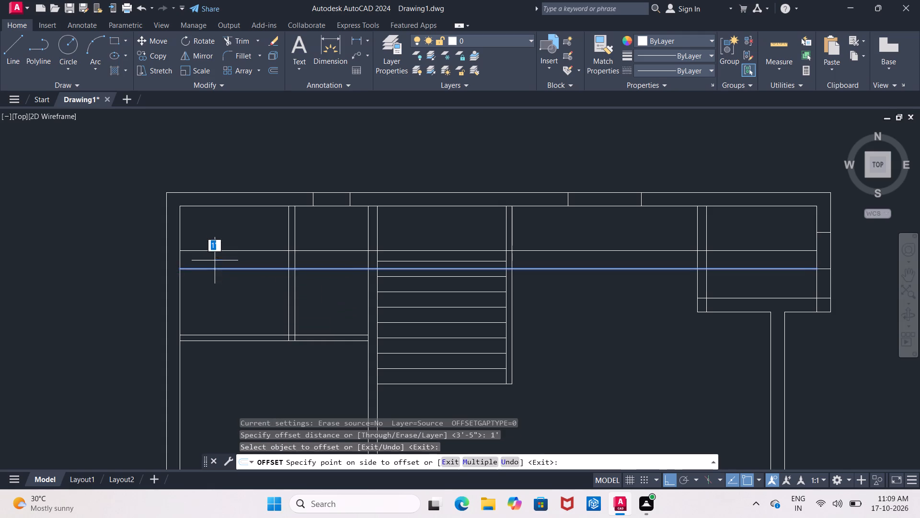
click(216, 247)
drag(216, 266, 215, 273)
click(219, 271)
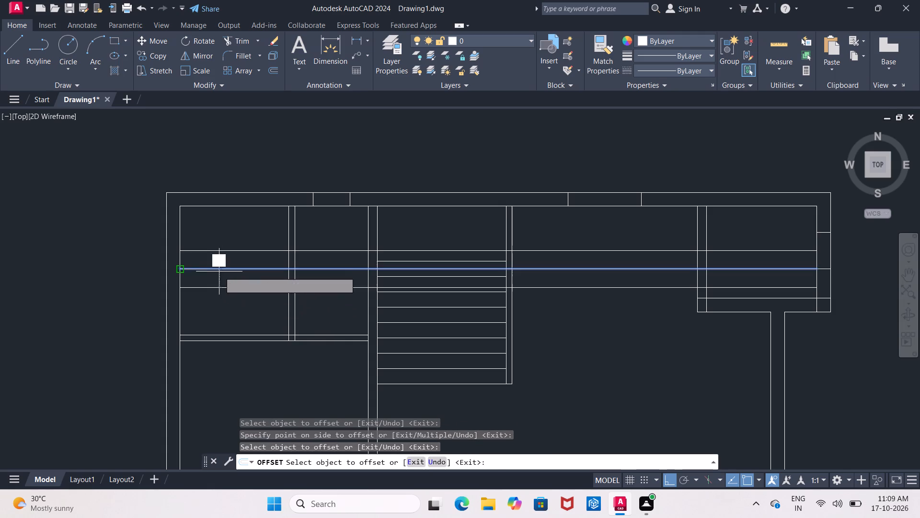
click(216, 319)
key(Escape)
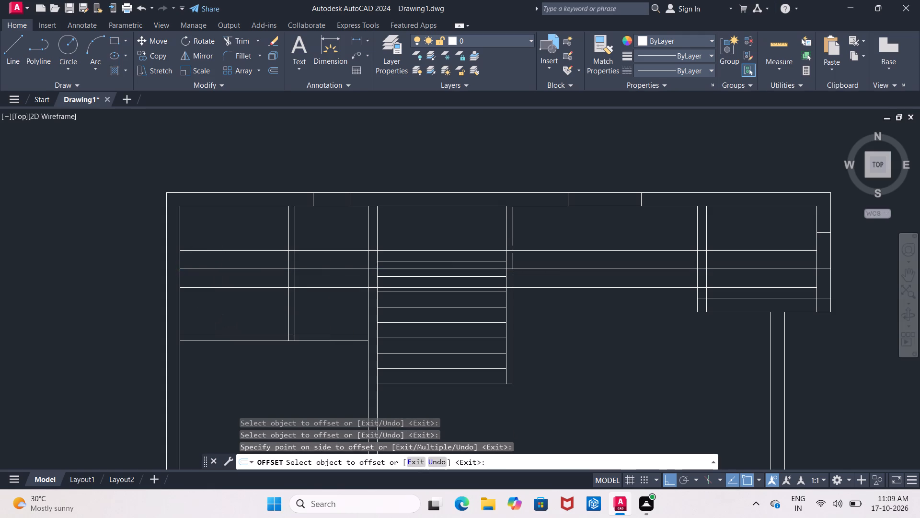
Extend the two outer horizontal offset lines to the outer line of the left exterior wall.
text(EX)
key(Return)
key(Return)
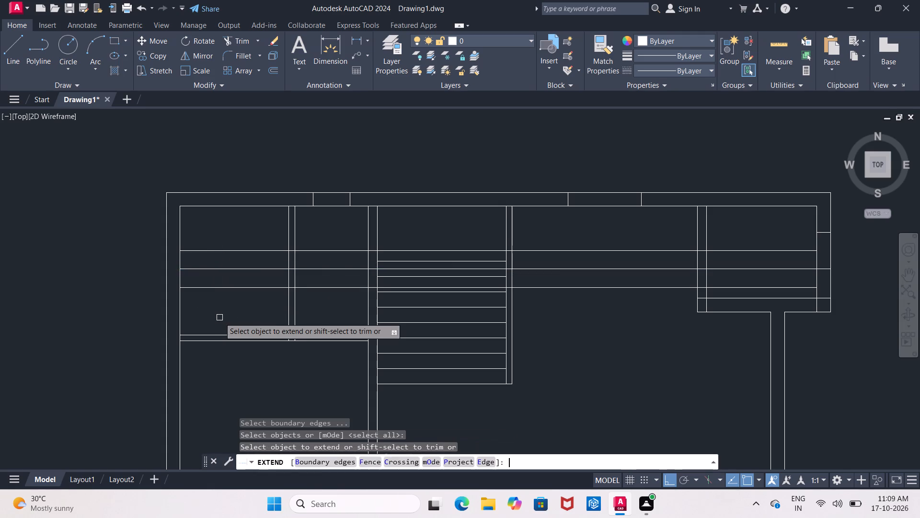
click(202, 252)
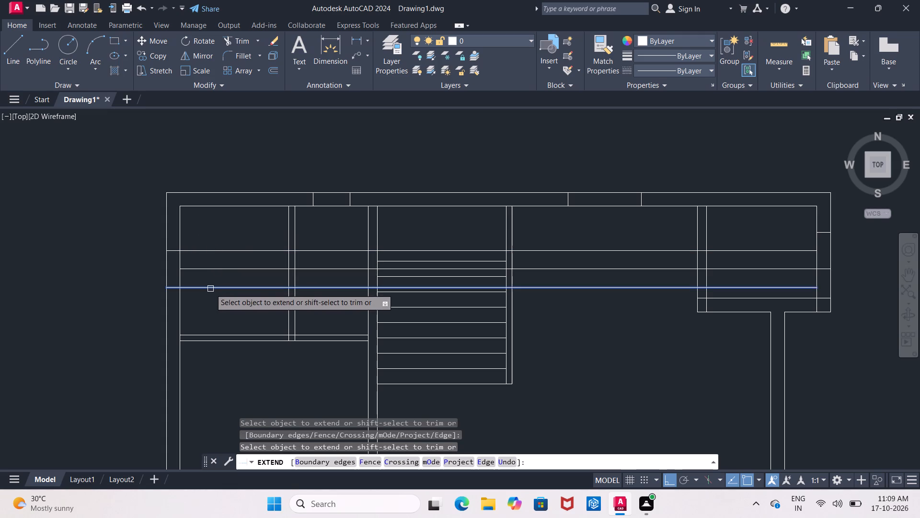
click(210, 289)
key(Escape)
Trim away the parts of the three horizontal lines inside the upper-left corner room, between the exterior wall and the partition.
text(TR)
key(Return)
key(Return)
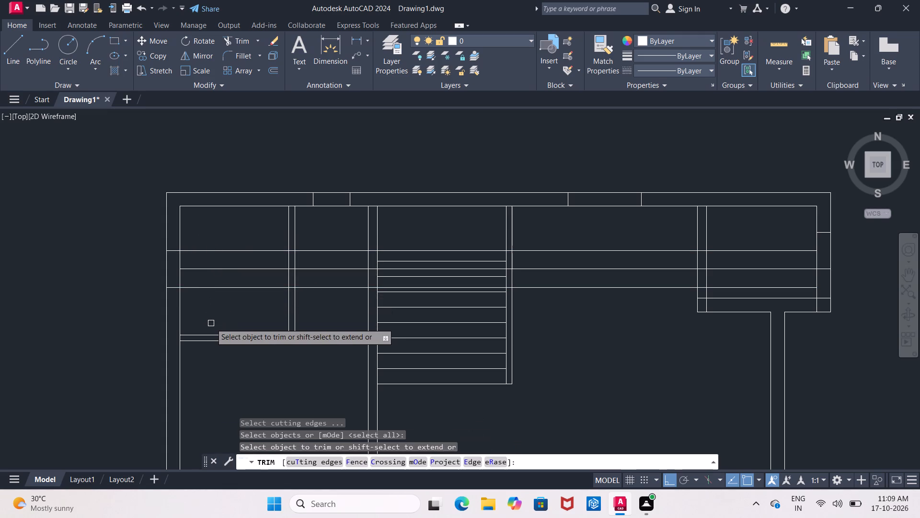
click(254, 249)
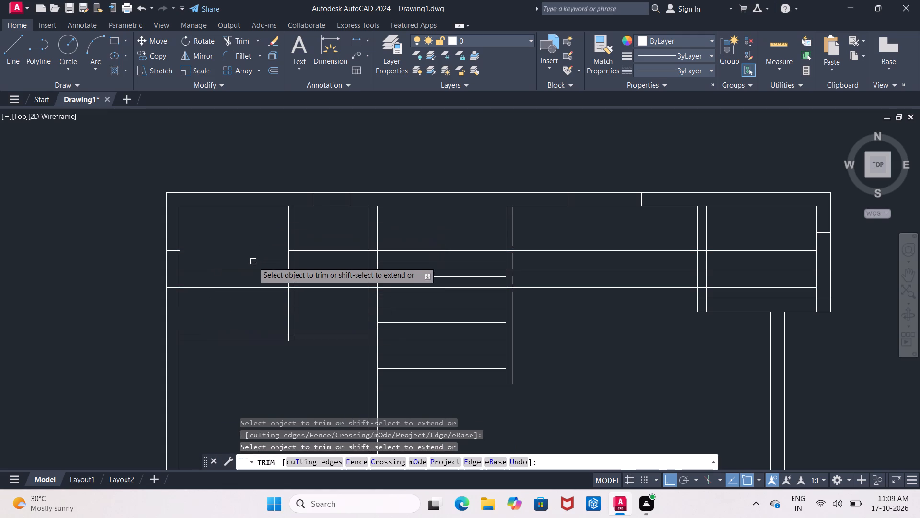
click(253, 267)
click(253, 283)
click(253, 291)
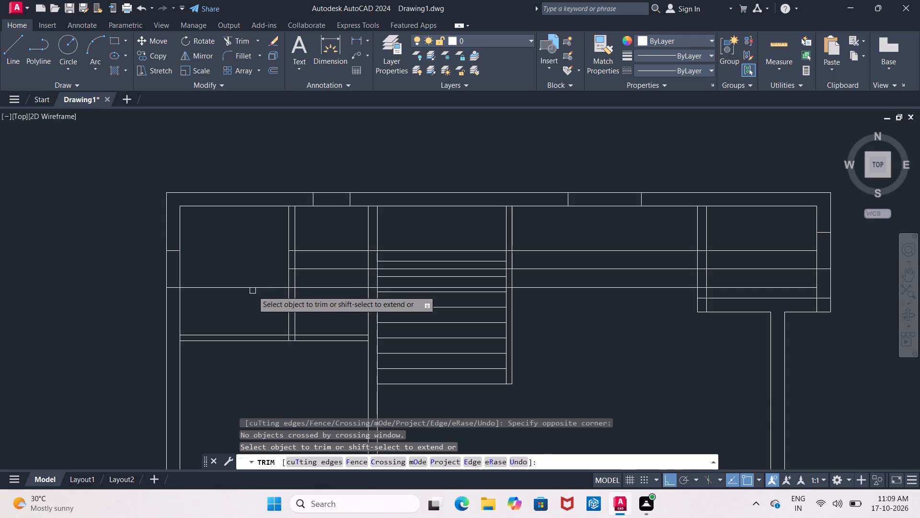
click(253, 291)
triple_click(253, 291)
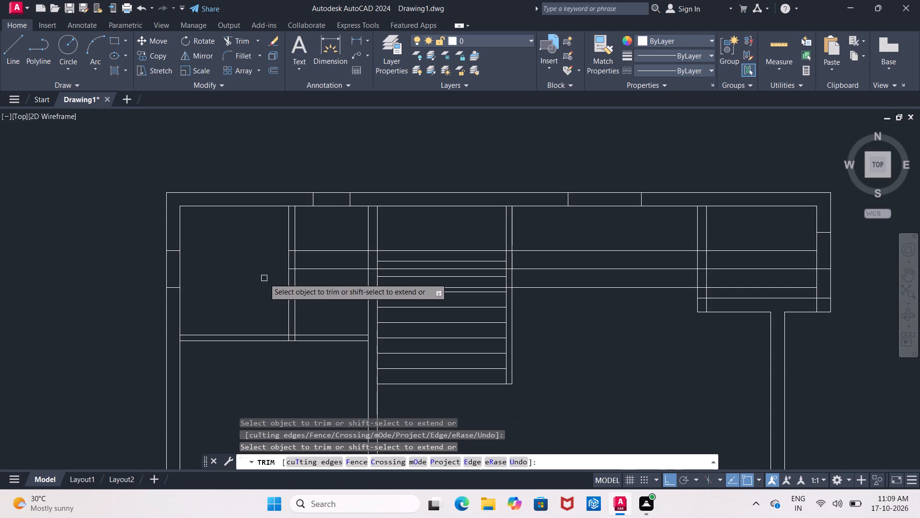
key(Escape)
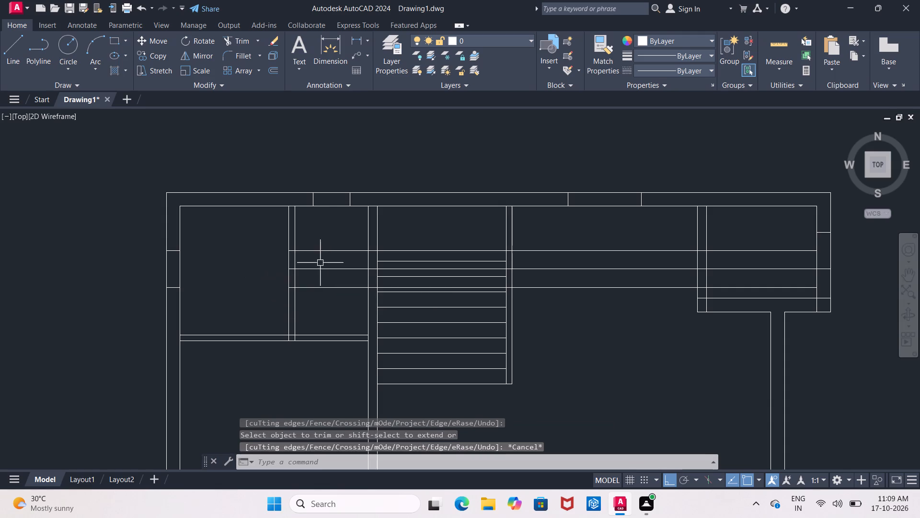
Trim away the parts of the three horizontal lines crossing the narrow room between the partition and the staircase wall.
key(Escape)
text(TR)
key(Return)
key(Return)
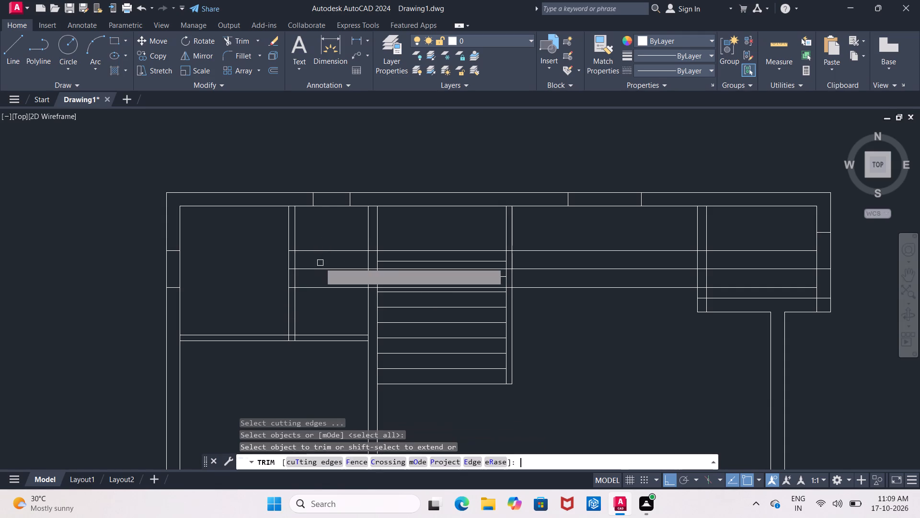
click(327, 252)
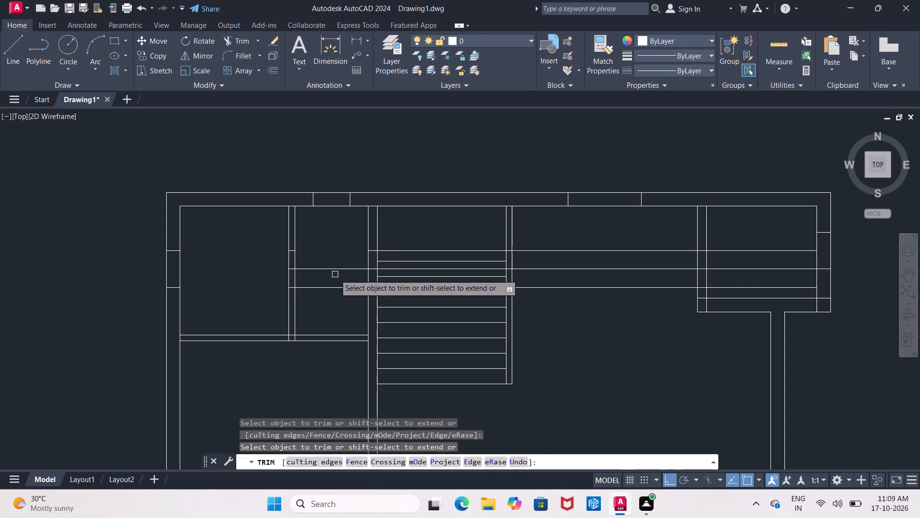
click(335, 274)
click(335, 270)
double_click(335, 270)
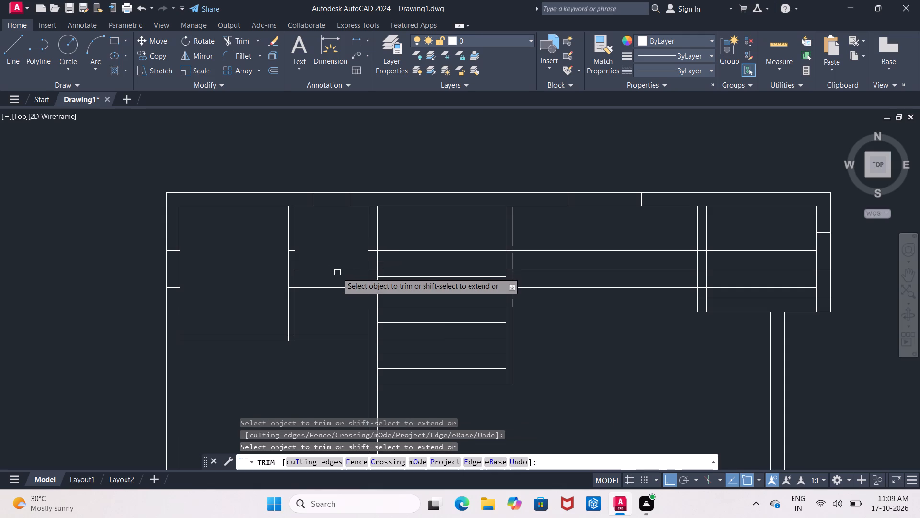
click(337, 290)
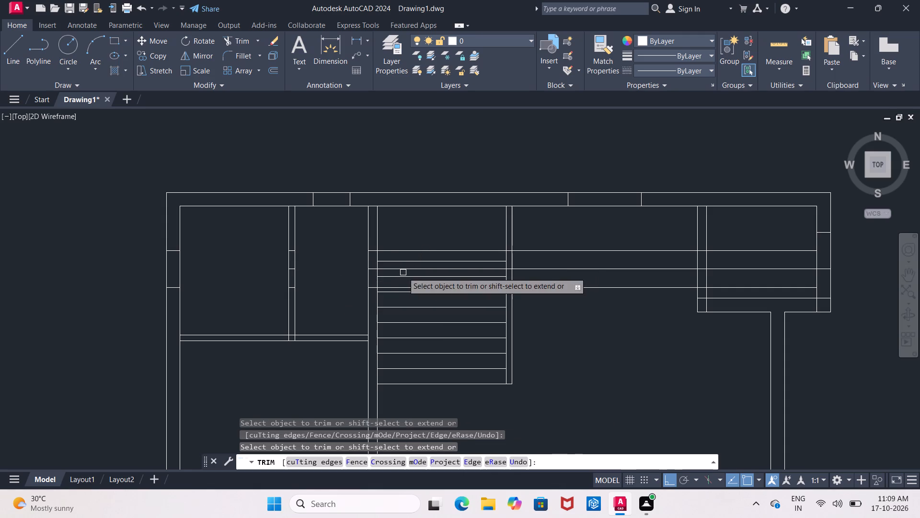
Trim away the parts of the three horizontal offset lines crossing the staircase, keeping the stair treads.
double_click(403, 272)
double_click(402, 269)
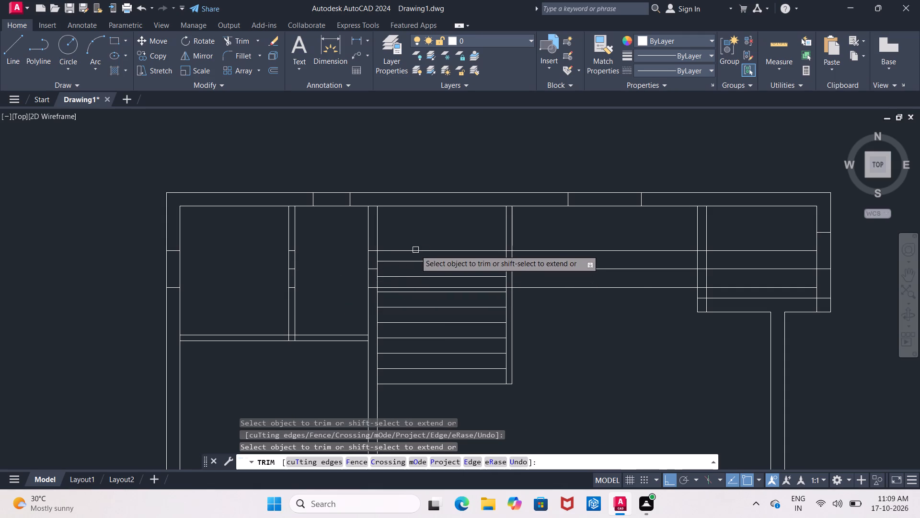
click(415, 250)
click(417, 285)
click(417, 285)
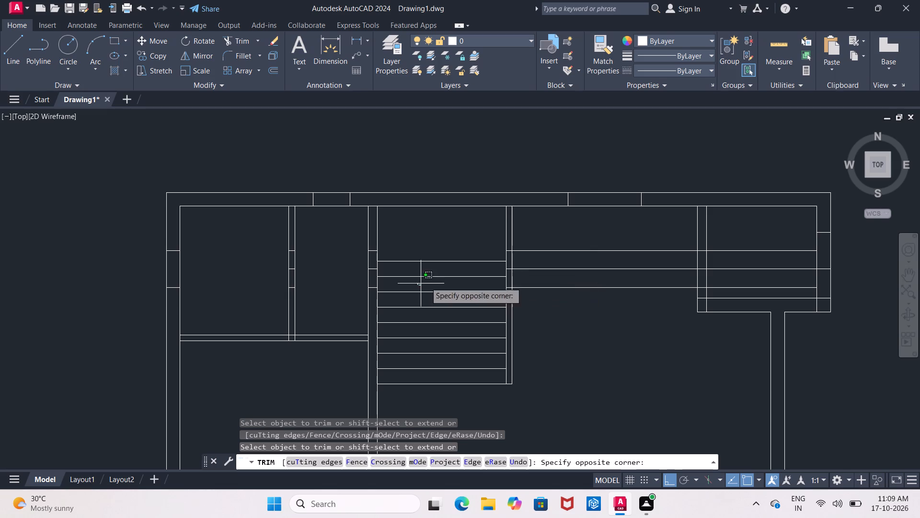
key(Escape)
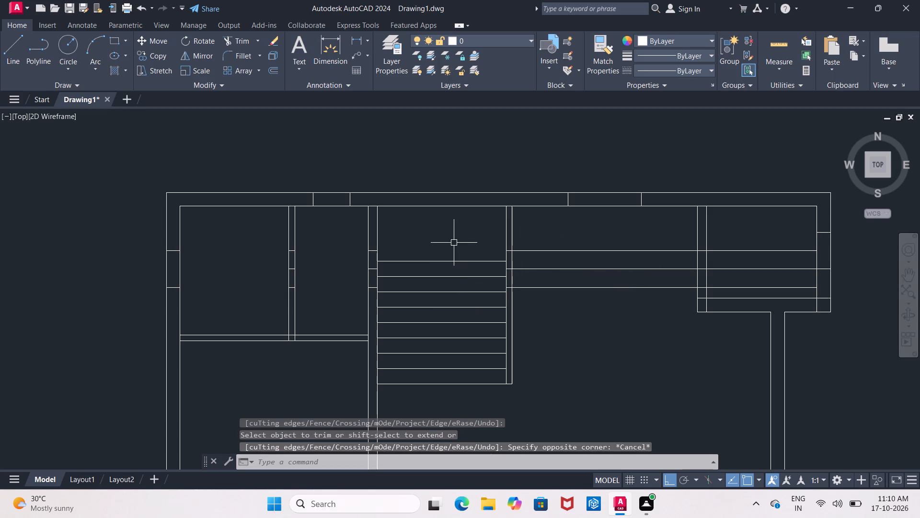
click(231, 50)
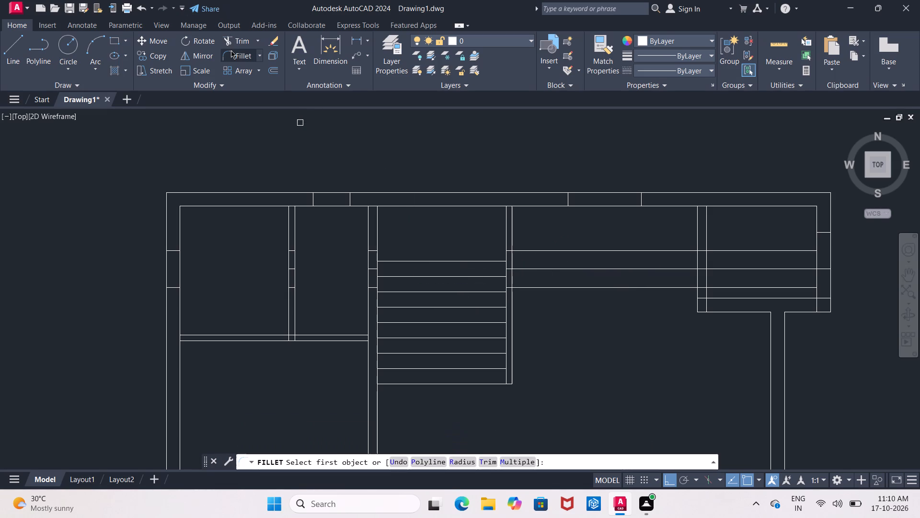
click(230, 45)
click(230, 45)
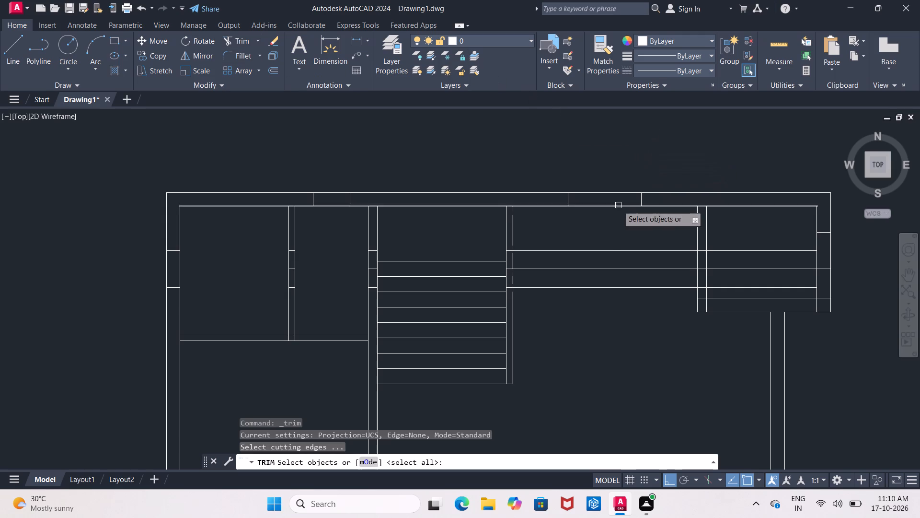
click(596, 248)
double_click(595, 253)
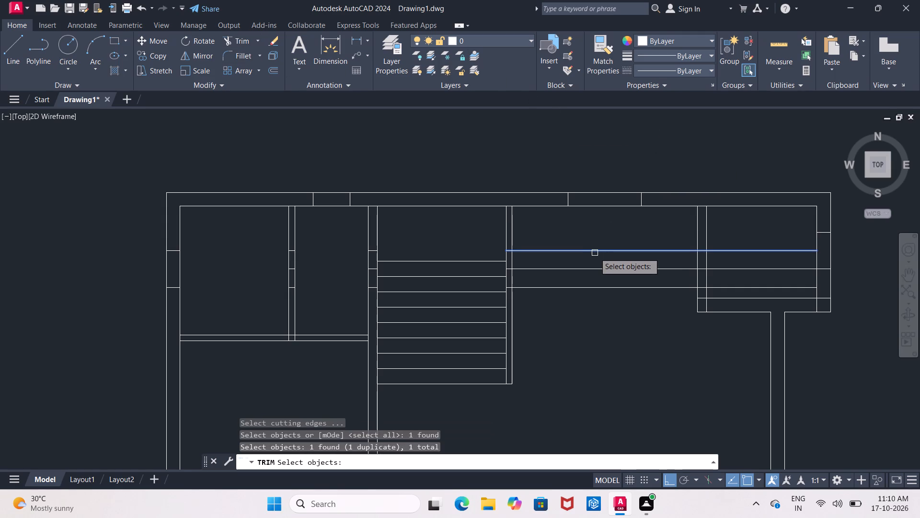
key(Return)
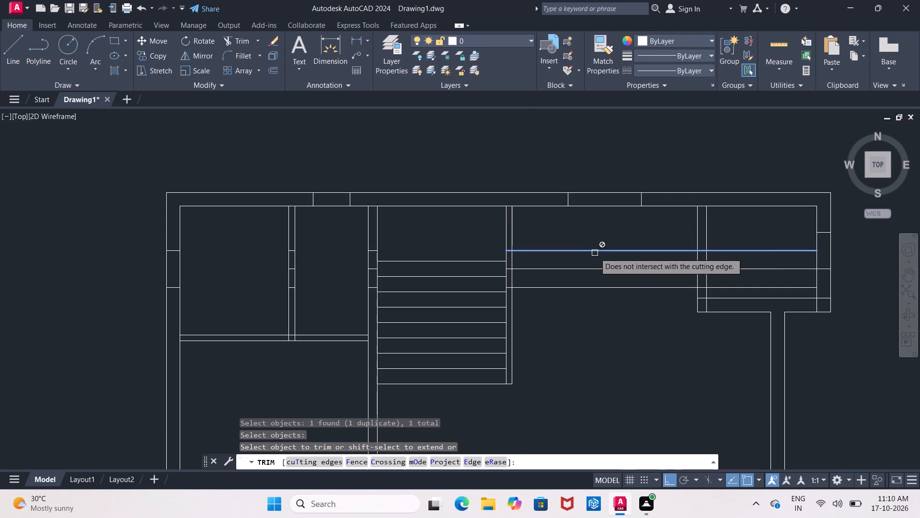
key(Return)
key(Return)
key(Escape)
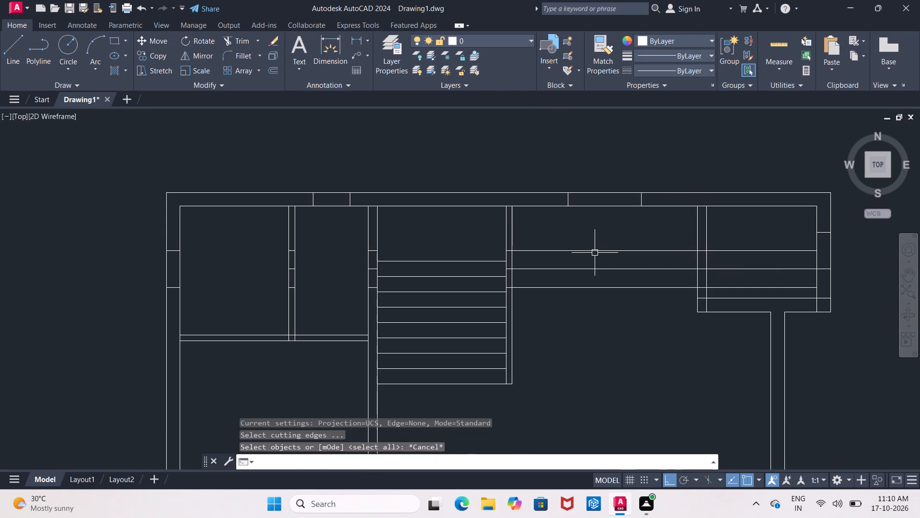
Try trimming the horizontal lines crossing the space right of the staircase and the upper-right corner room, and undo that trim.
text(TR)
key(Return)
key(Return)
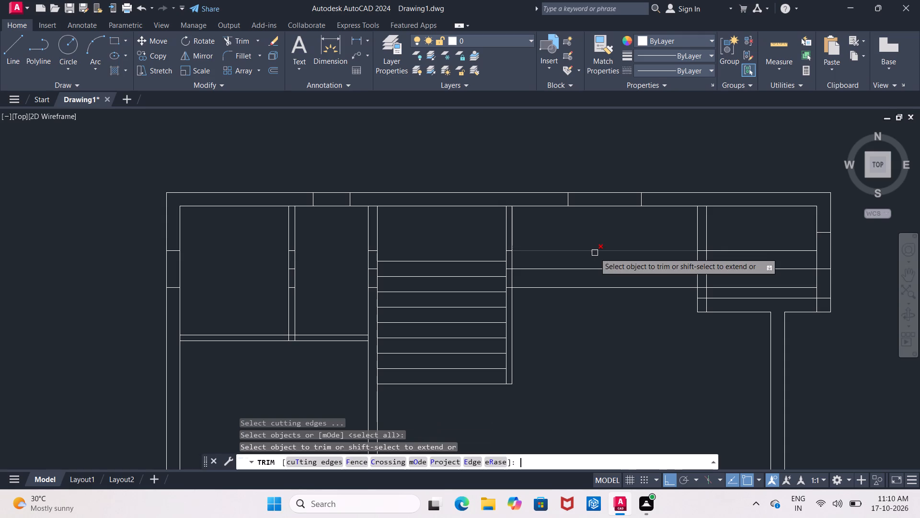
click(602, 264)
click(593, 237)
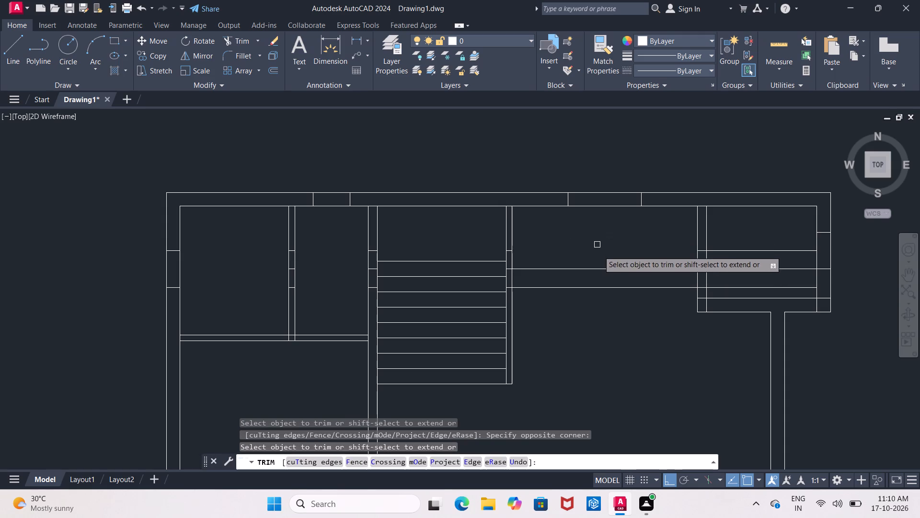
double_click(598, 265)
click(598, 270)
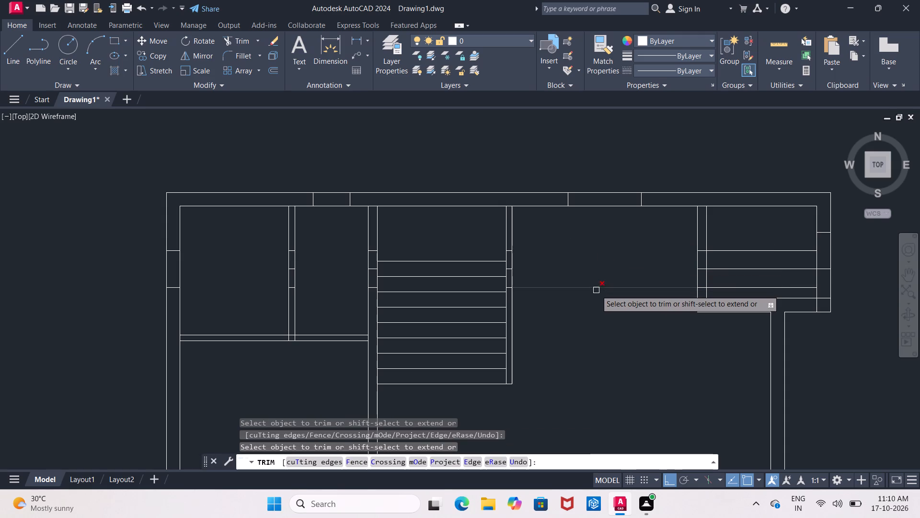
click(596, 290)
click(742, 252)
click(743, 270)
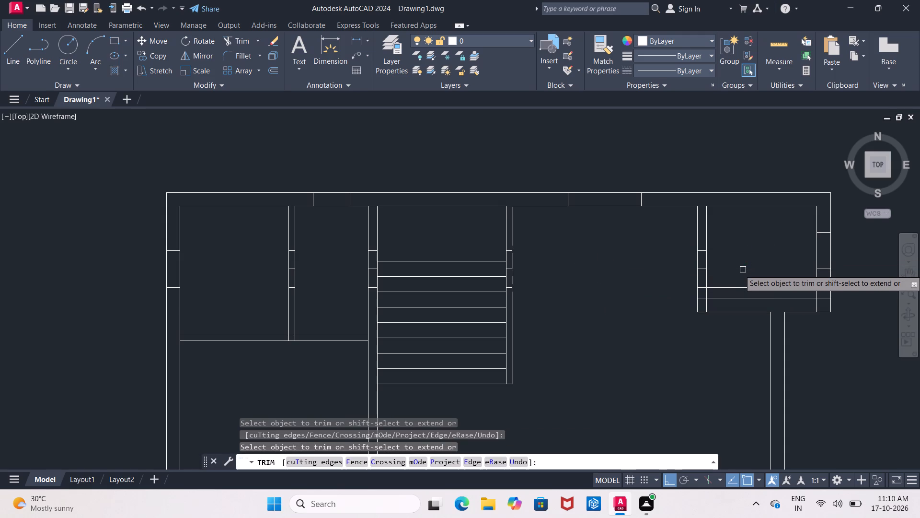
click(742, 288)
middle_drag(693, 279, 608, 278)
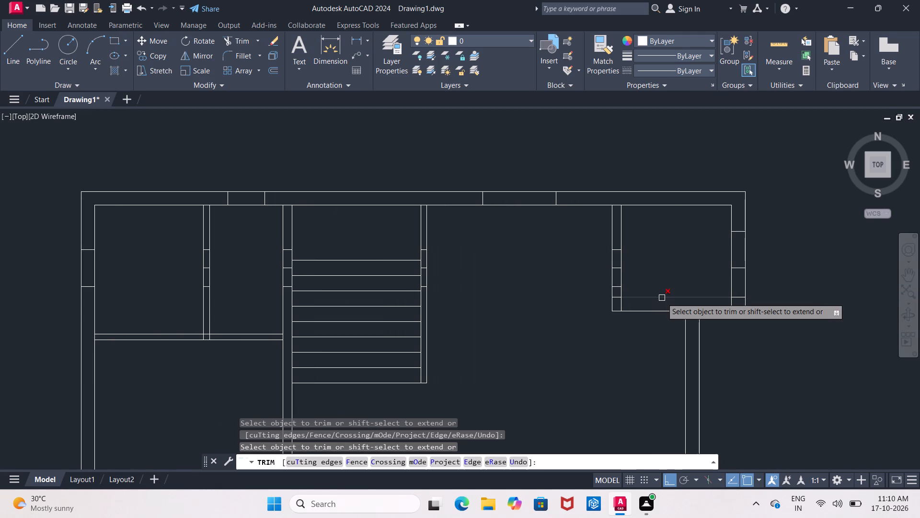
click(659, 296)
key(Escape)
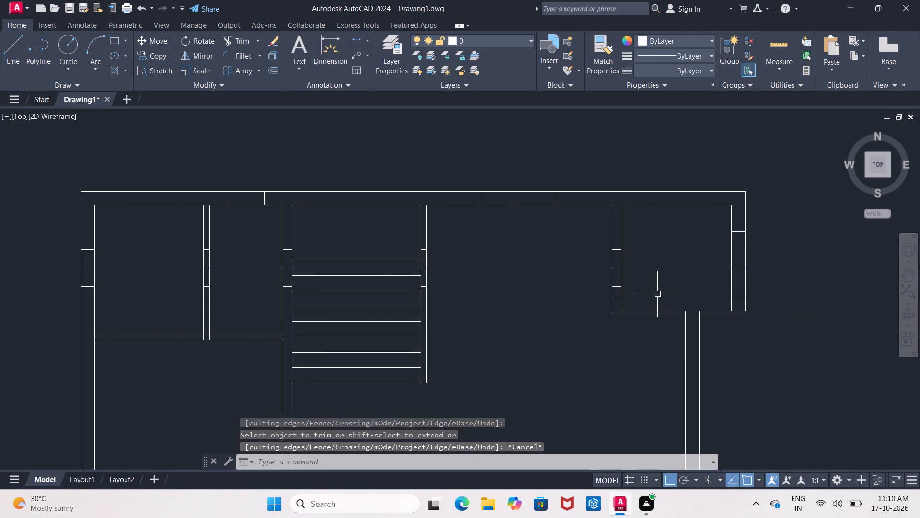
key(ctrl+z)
Trim away the parts of the three horizontal offset lines between the staircase's right wall and the upper-right corner room.
middle_drag(659, 296, 478, 317)
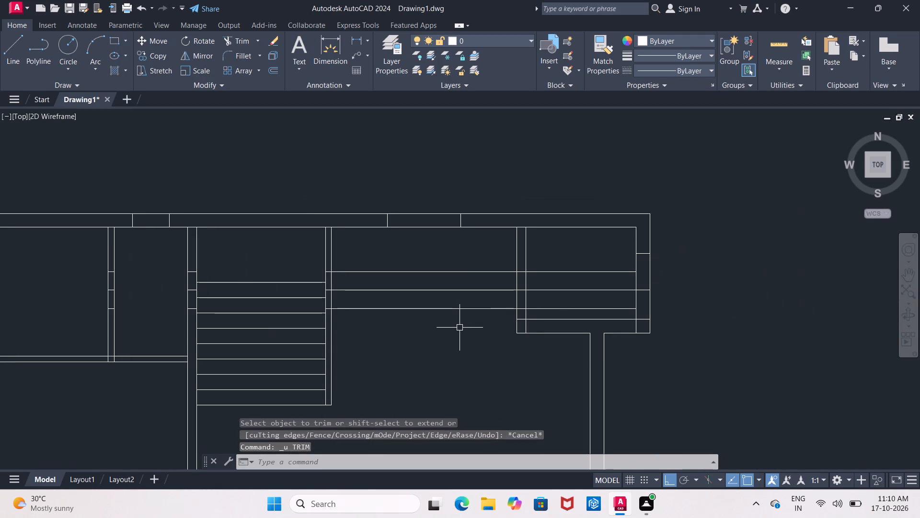
text(TR)
key(Return)
key(Return)
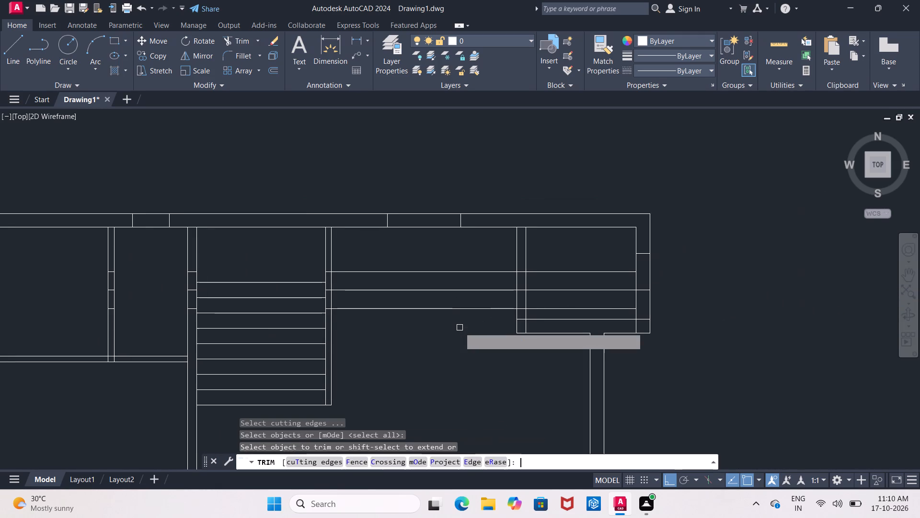
click(372, 271)
triple_click(375, 287)
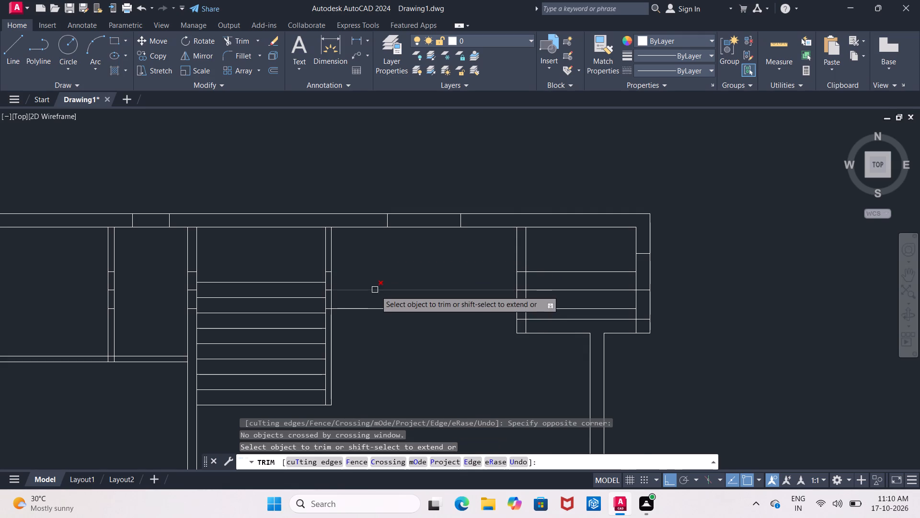
click(380, 291)
click(385, 309)
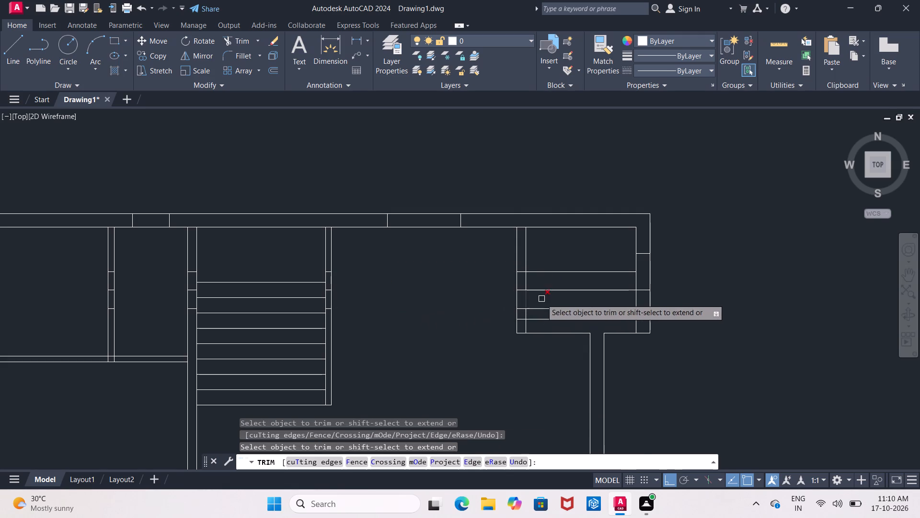
Trim away the three horizontal offset lines inside the upper-right corner room, keeping the inner line of its lower wall.
click(544, 310)
click(560, 290)
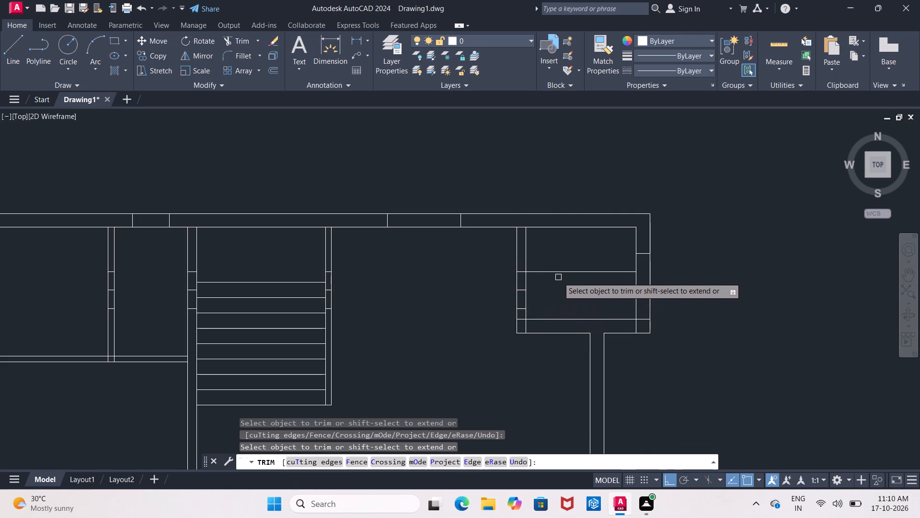
click(556, 274)
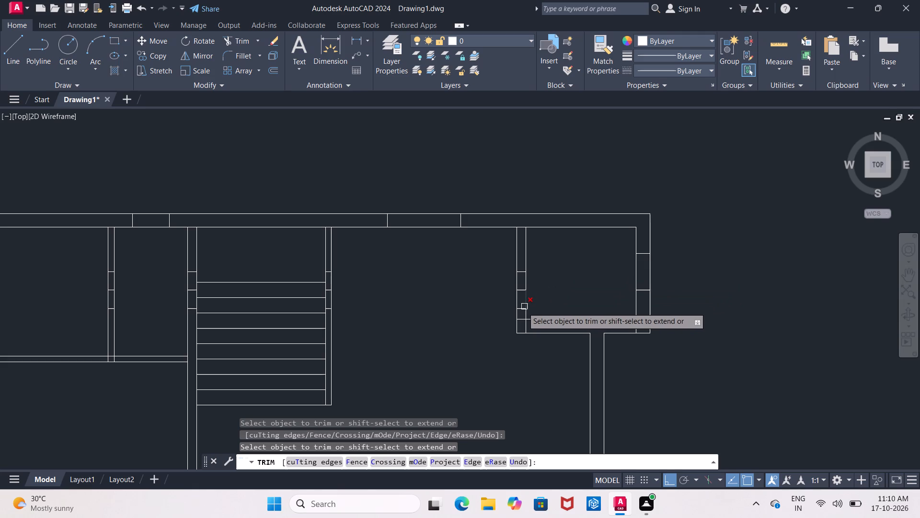
key(Escape)
Erase the three short leftover line pieces across the left wall of the upper-right corner room.
scroll(545, 306, up, 2)
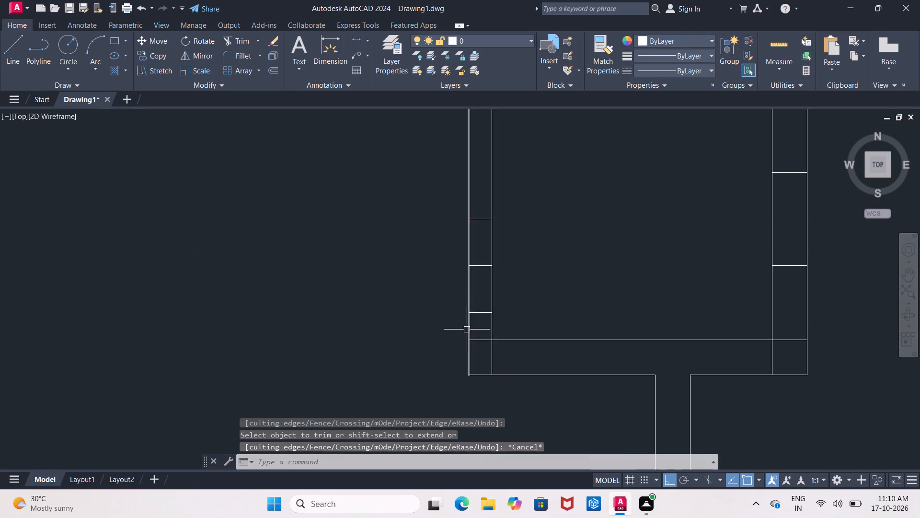
click(481, 313)
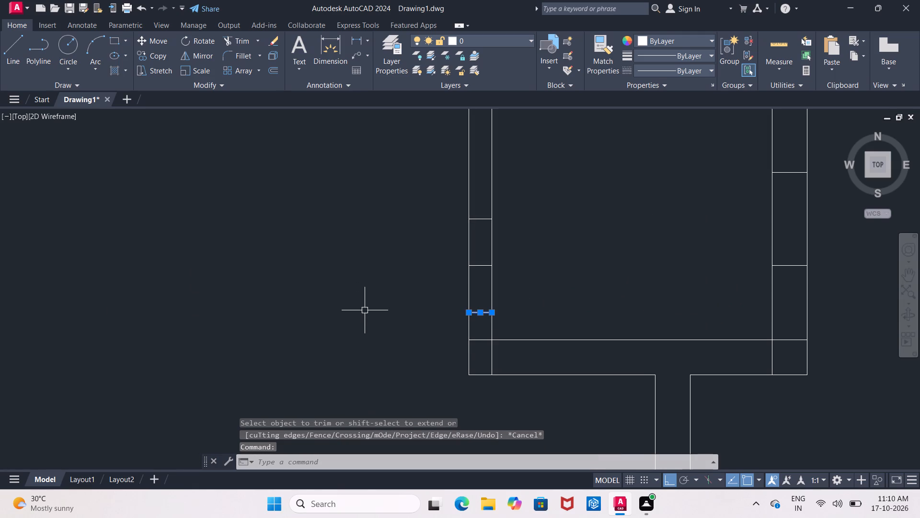
key(Delete)
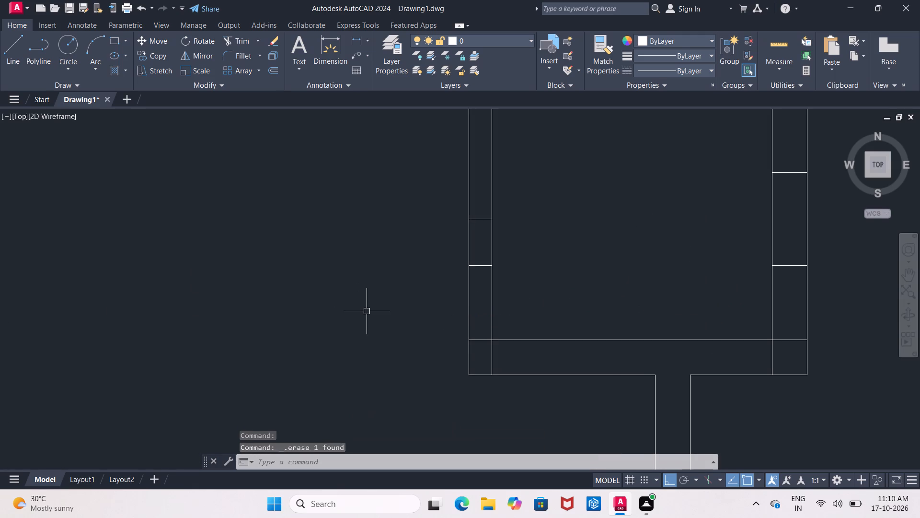
click(481, 221)
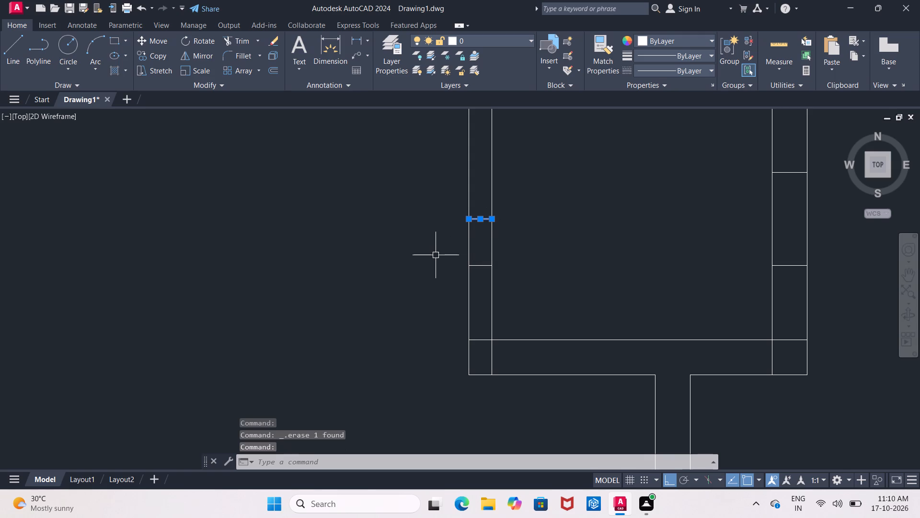
key(Delete)
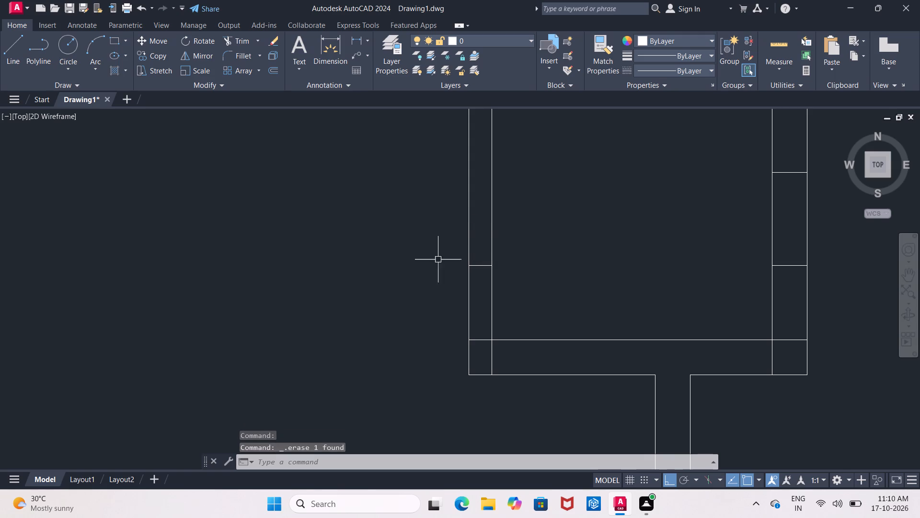
click(481, 265)
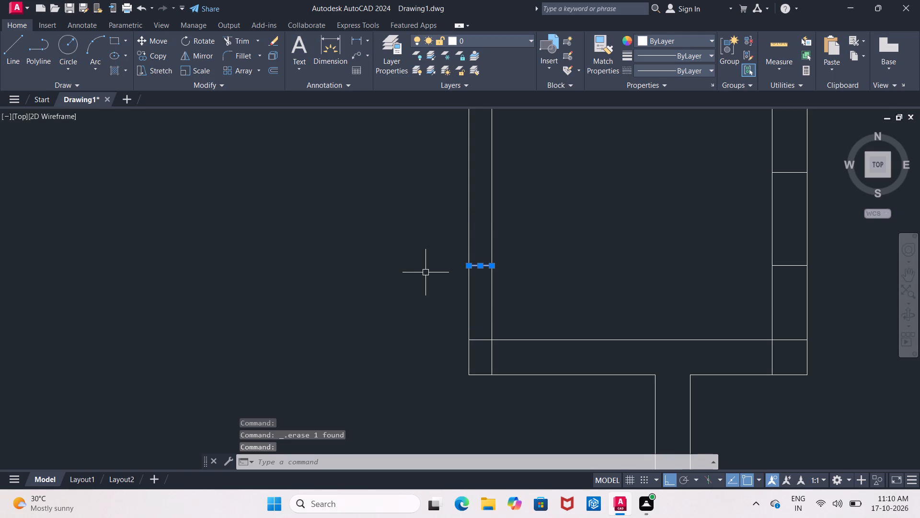
key(Delete)
Trim the overlapping inner wall lines at both lower corners of the upper-right corner room to form clean wall junctions.
scroll(433, 279, down, 1)
middle_drag(433, 278, 334, 231)
scroll(428, 273, down, 1)
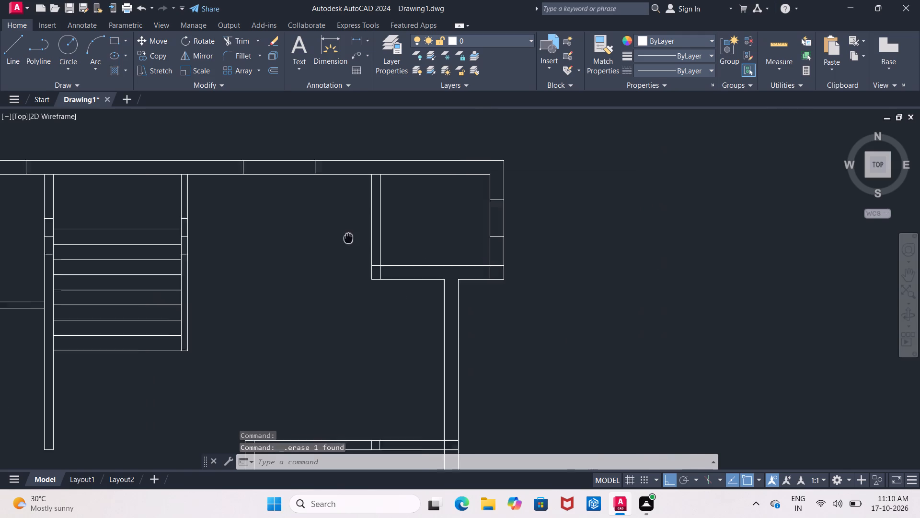
middle_drag(334, 231, 322, 225)
key(Escape)
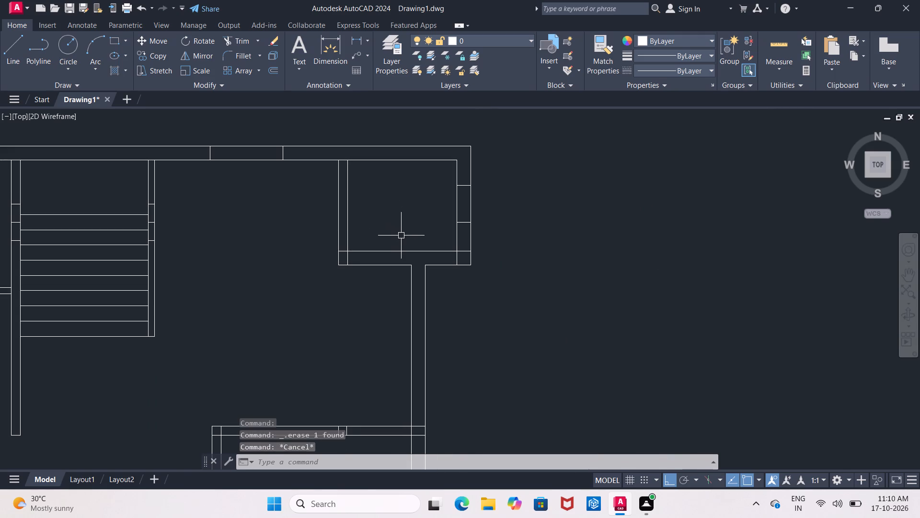
text(TR)
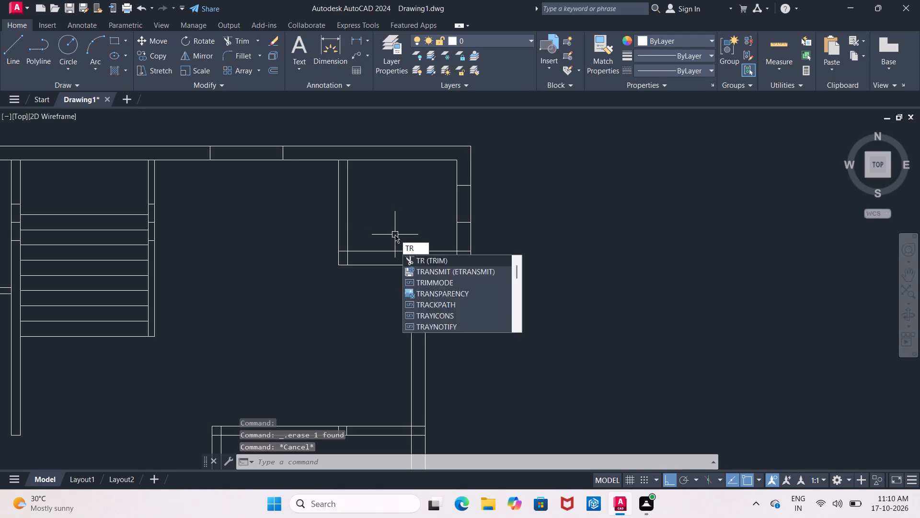
key(Return)
key(Return)
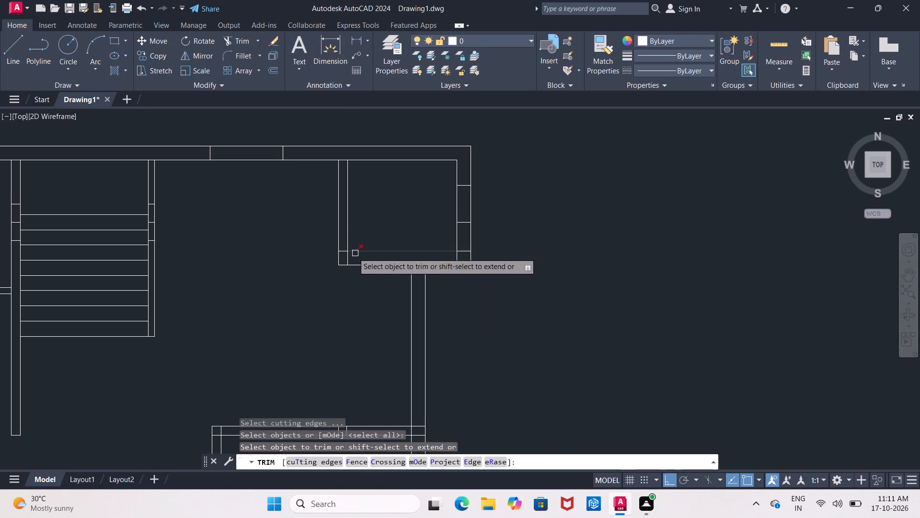
scroll(351, 253, up, 2)
click(333, 249)
click(339, 257)
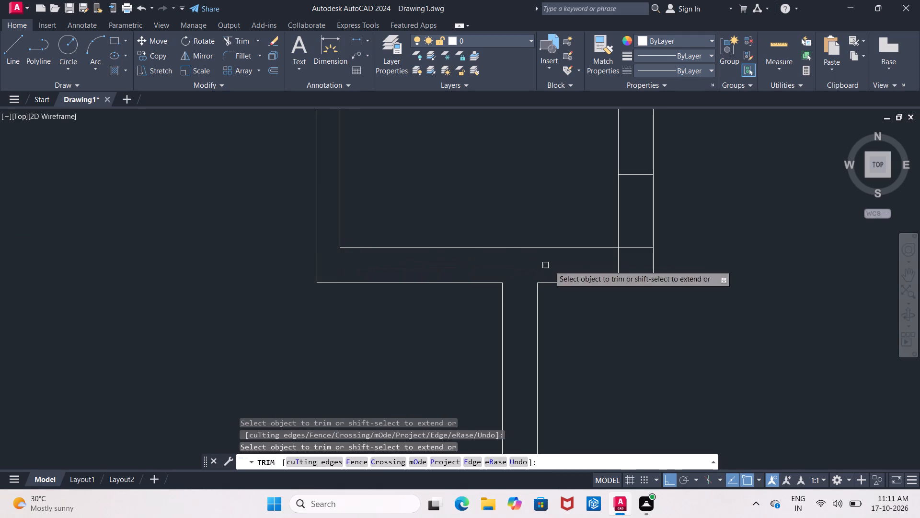
click(622, 260)
click(616, 265)
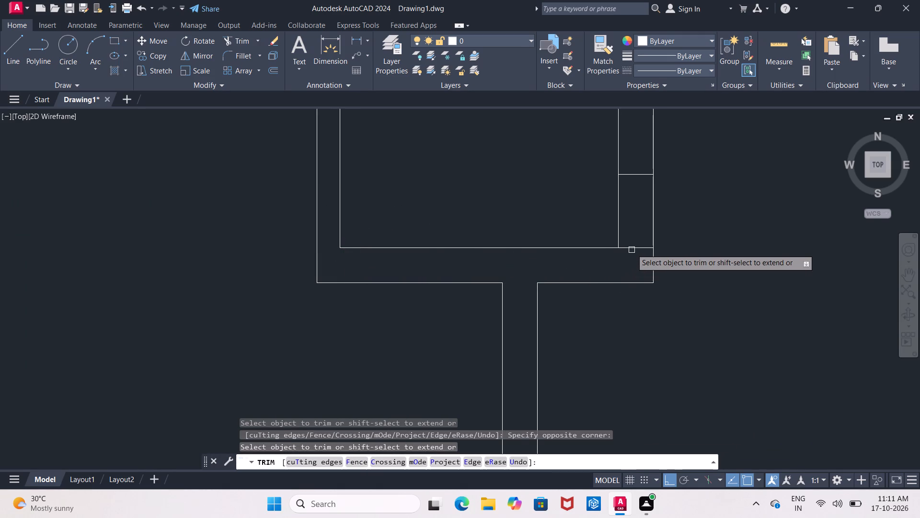
click(632, 249)
scroll(631, 249, down, 2)
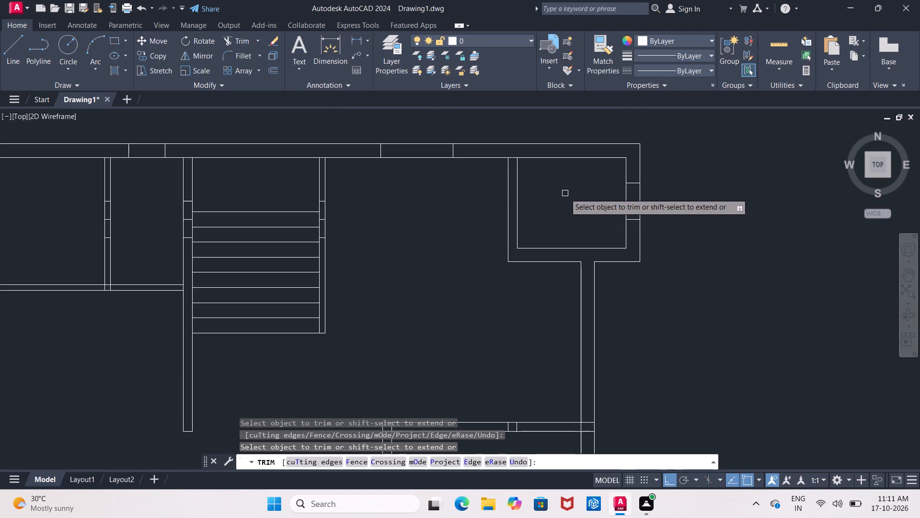
Trim the top exterior wall's inner line where the left wall of the upper-right corner room meets it.
middle_drag(565, 193, 543, 233)
scroll(499, 210, up, 3)
click(465, 161)
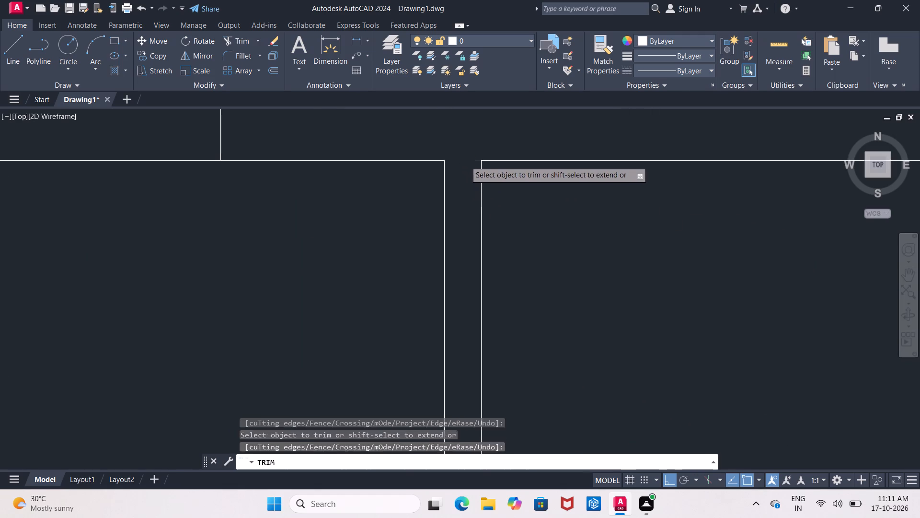
scroll(469, 165, down, 3)
middle_drag(517, 206, 524, 190)
scroll(524, 190, down, 1)
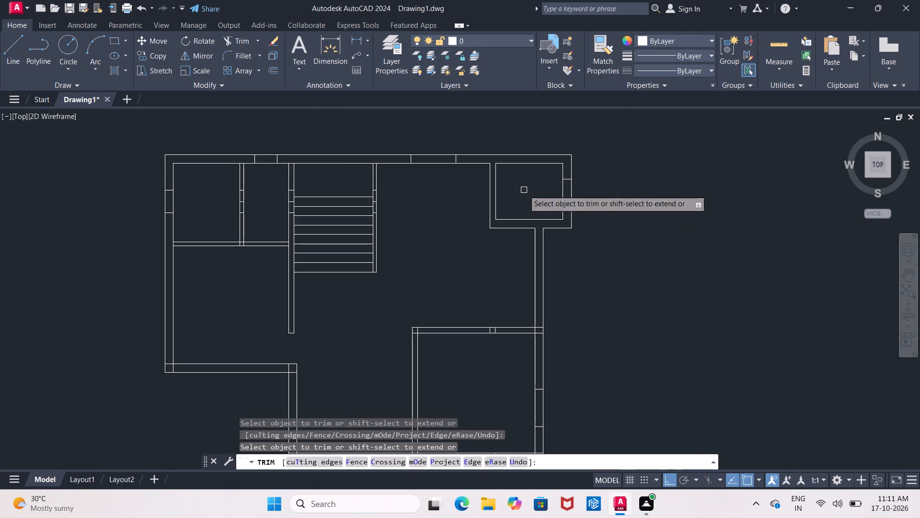
middle_drag(483, 235, 480, 192)
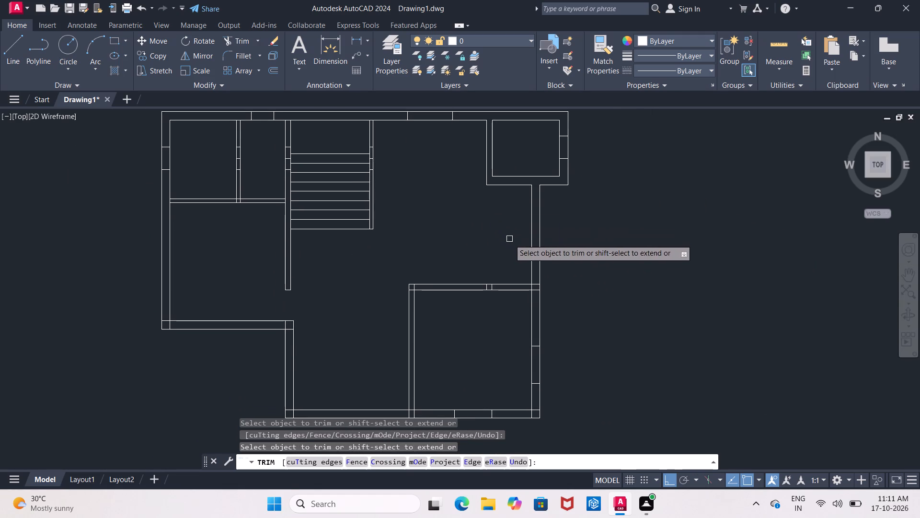
middle_drag(451, 219, 459, 244)
key(Escape)
Erase the three short leftover line pieces across the wall on the right side of the staircase.
scroll(404, 185, up, 2)
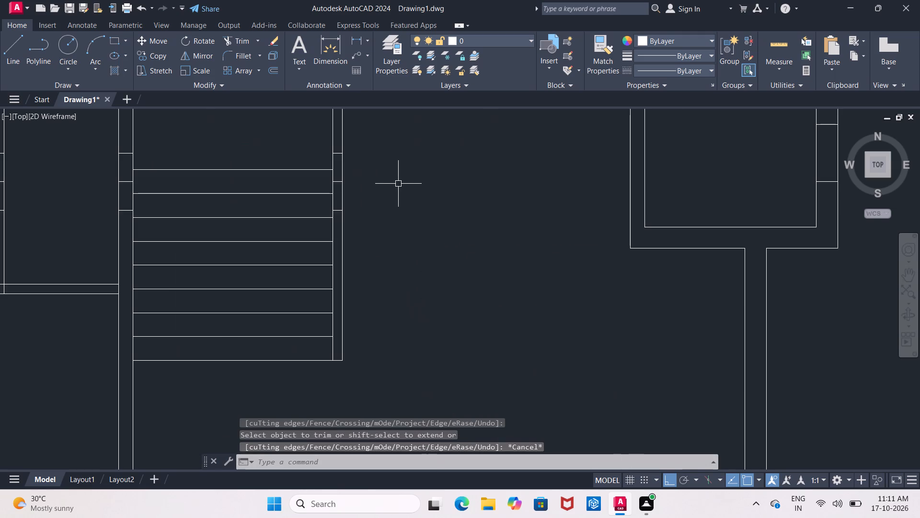
scroll(337, 156, up, 2)
click(336, 150)
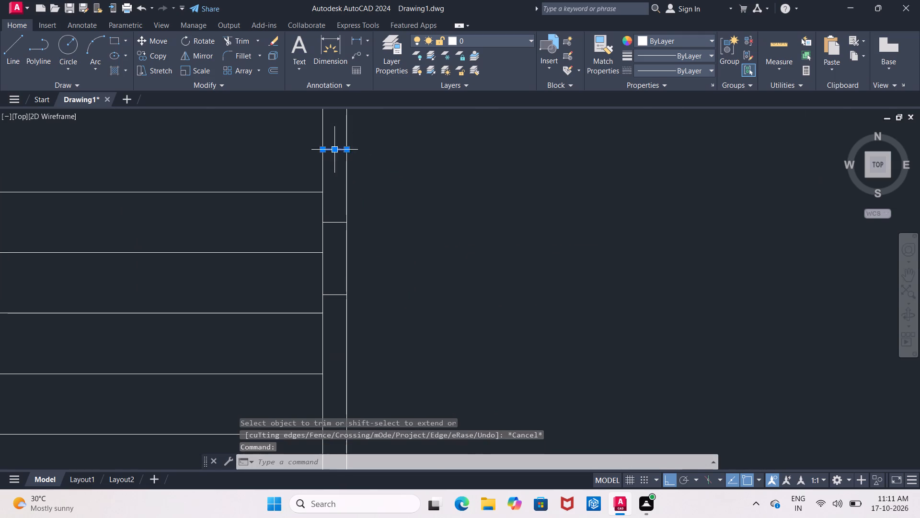
key(Delete)
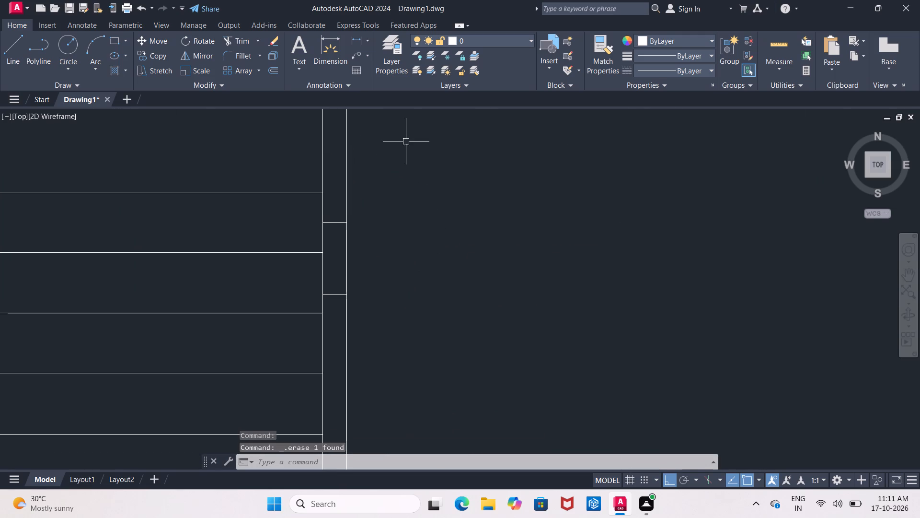
click(337, 221)
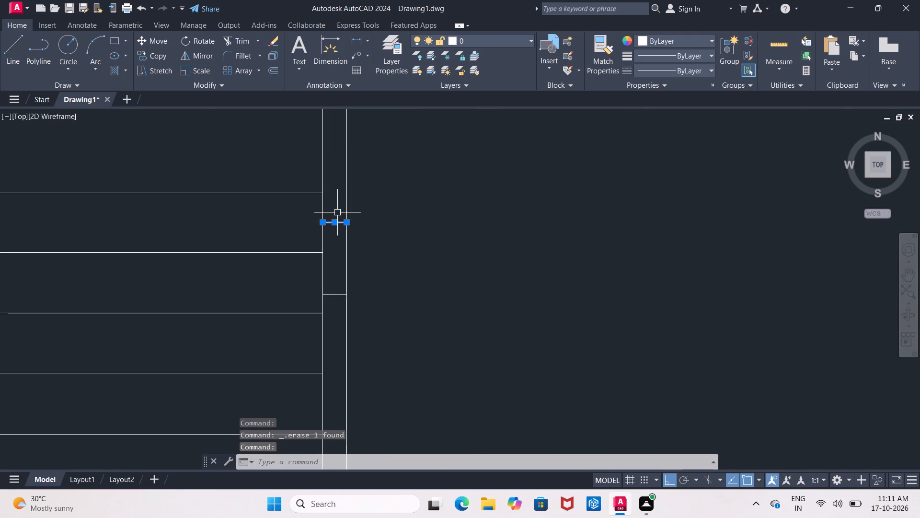
key(Delete)
click(344, 295)
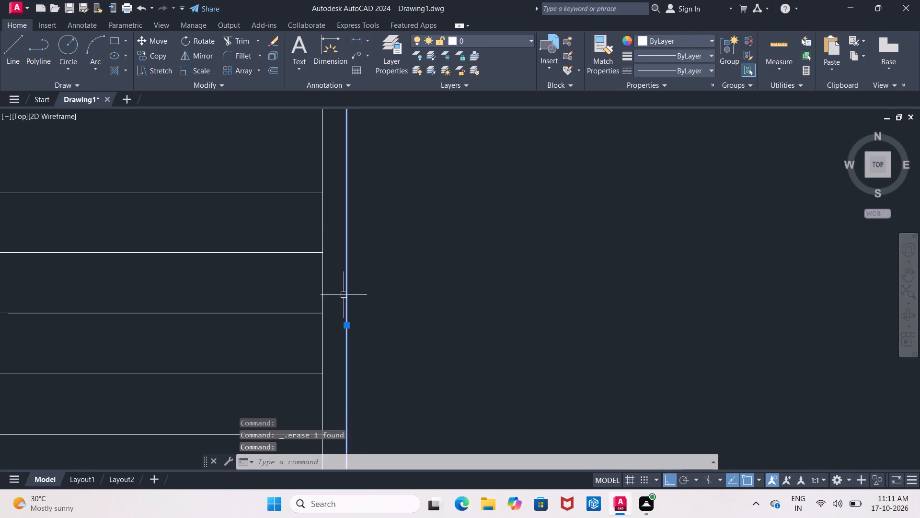
key(Escape)
click(342, 295)
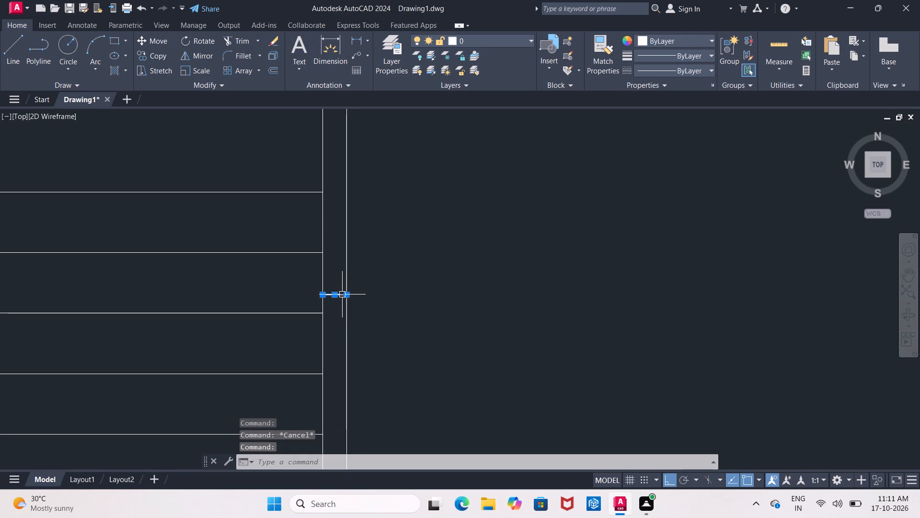
key(Delete)
scroll(402, 319, down, 3)
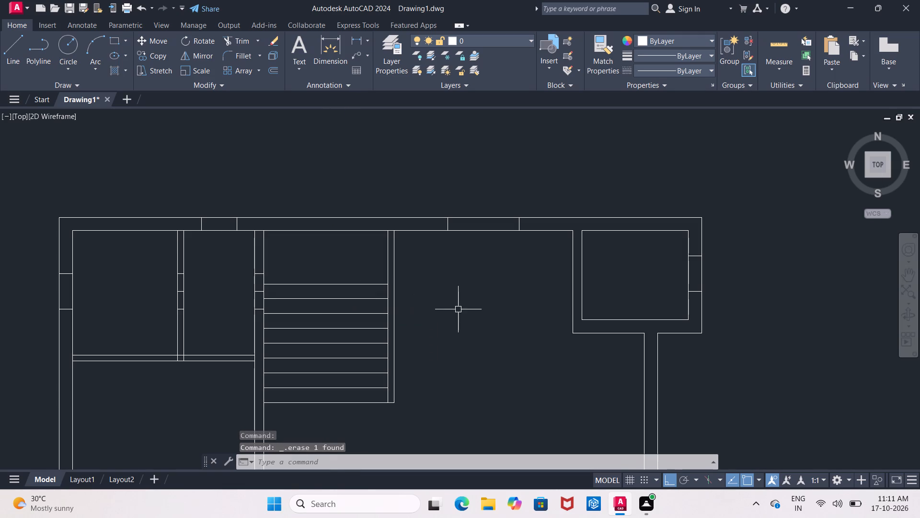
Erase the three short leftover line pieces across the wall on the left side of the staircase.
scroll(262, 276, up, 1)
click(259, 274)
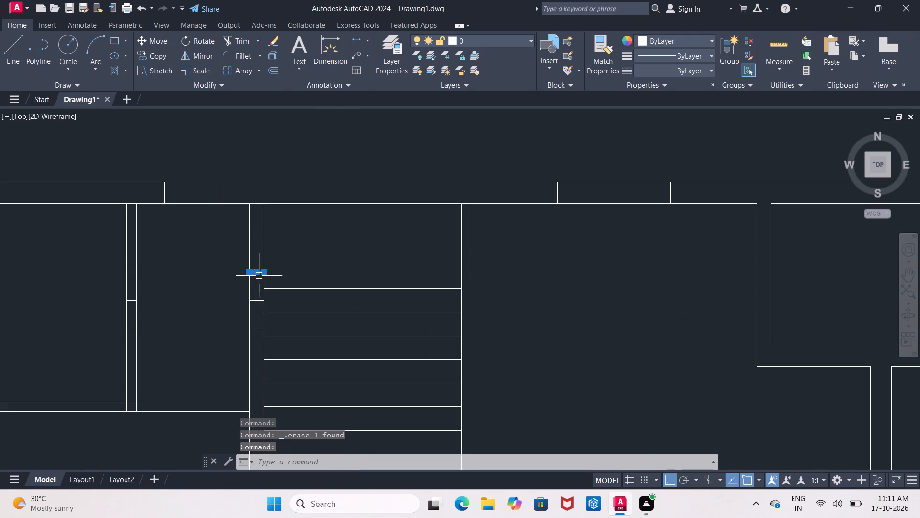
key(Delete)
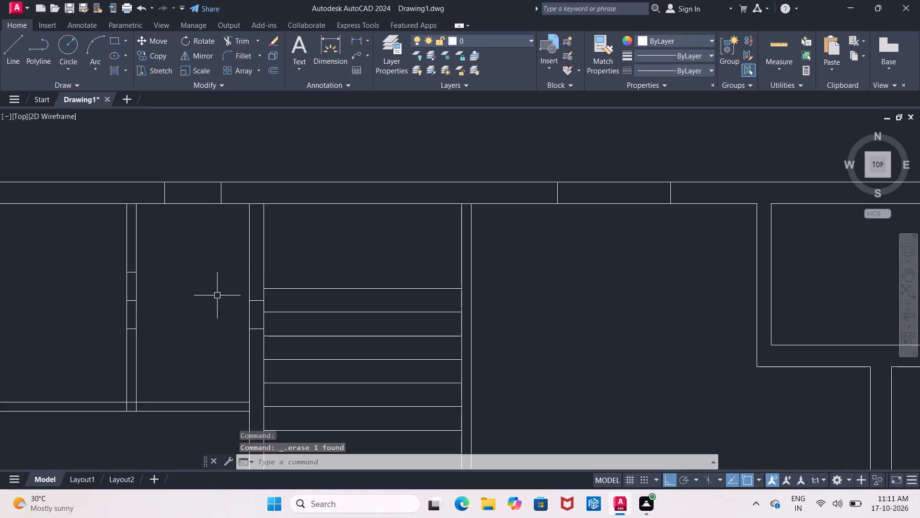
click(263, 300)
key(Escape)
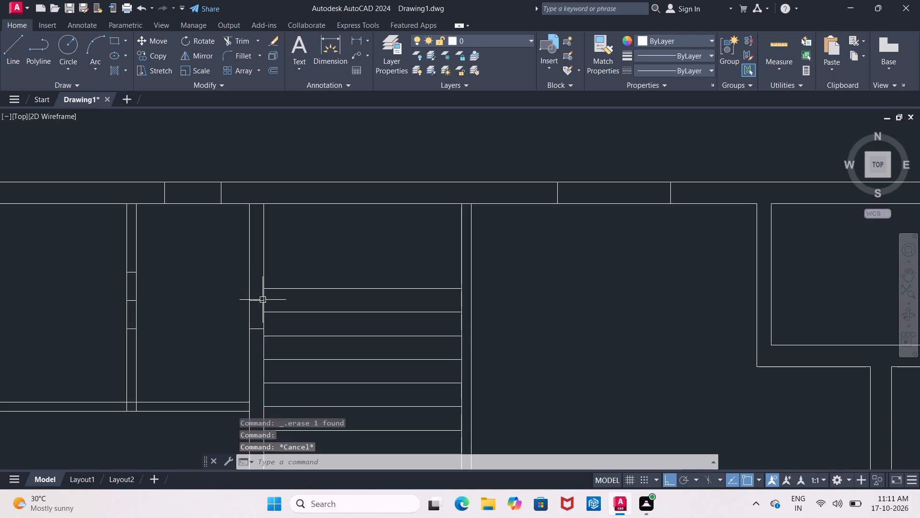
click(261, 300)
key(Escape)
click(260, 300)
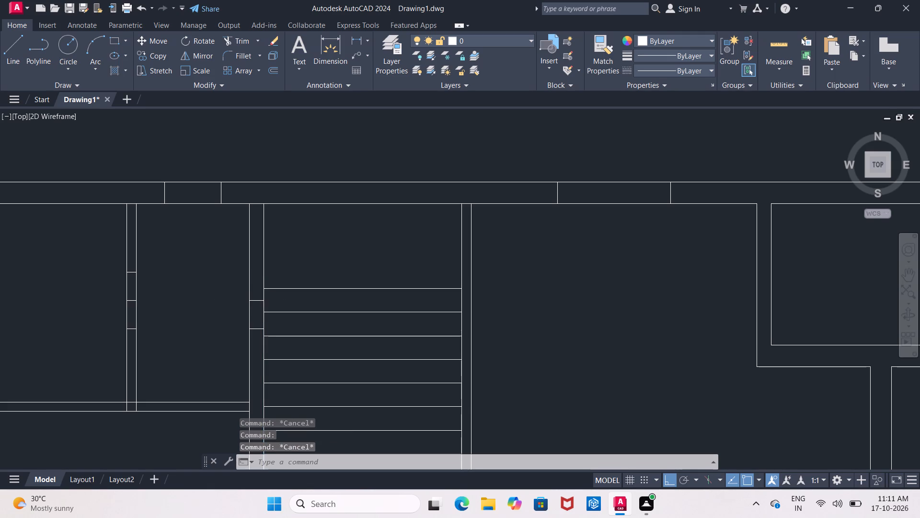
key(Delete)
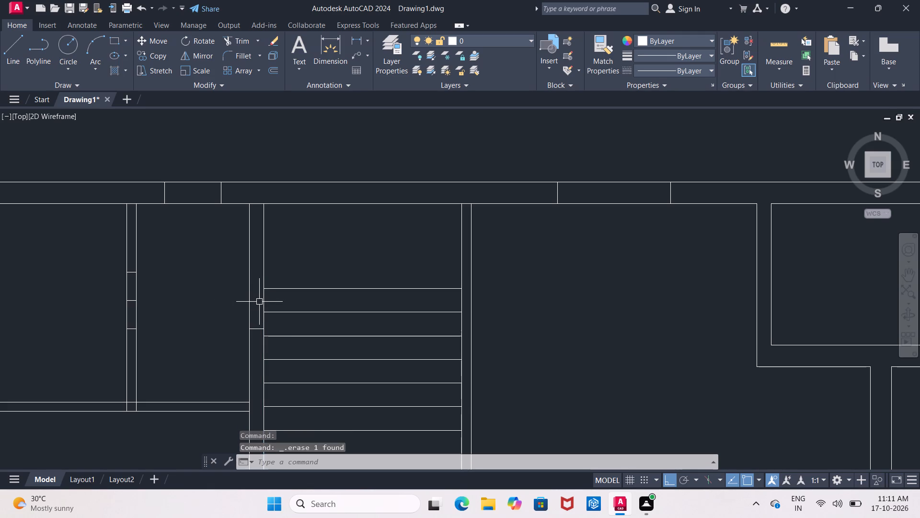
click(259, 328)
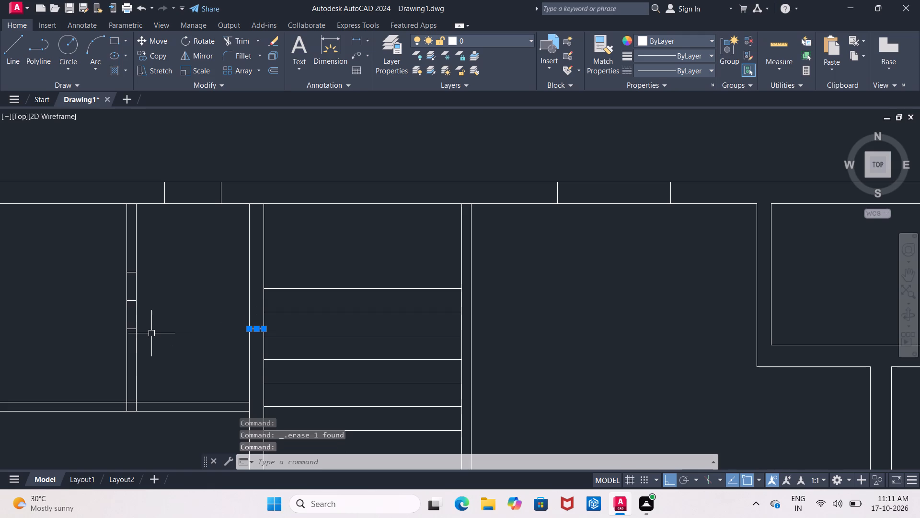
key(Delete)
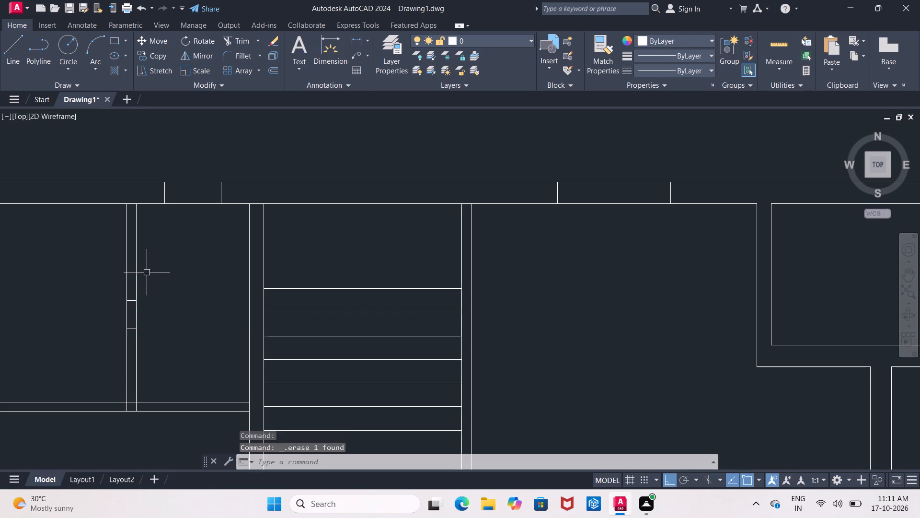
Erase the three short leftover line pieces across the thin vertical partition between the two upper-left rooms.
click(132, 271)
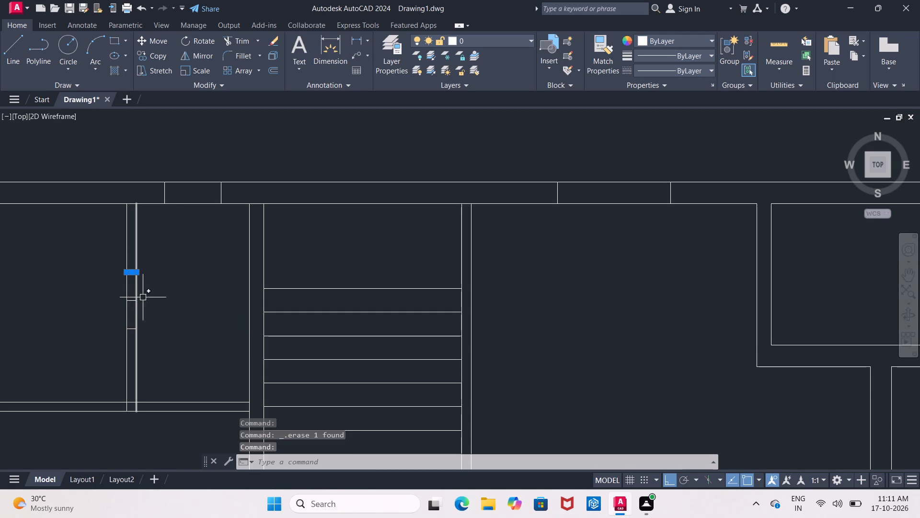
key(Delete)
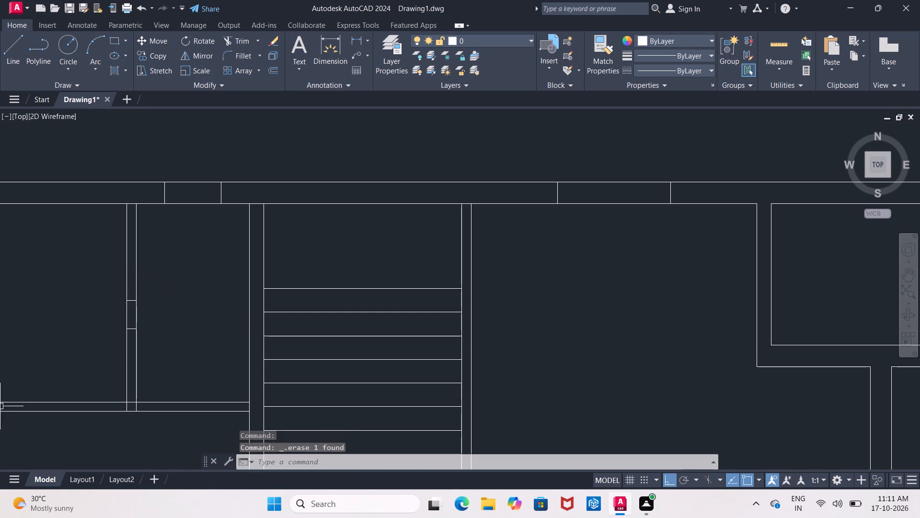
click(133, 300)
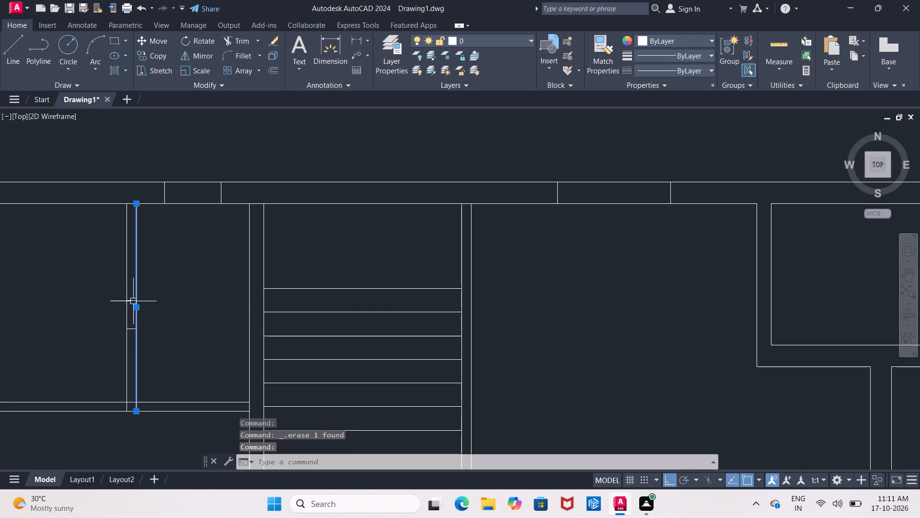
click(114, 316)
key(Escape)
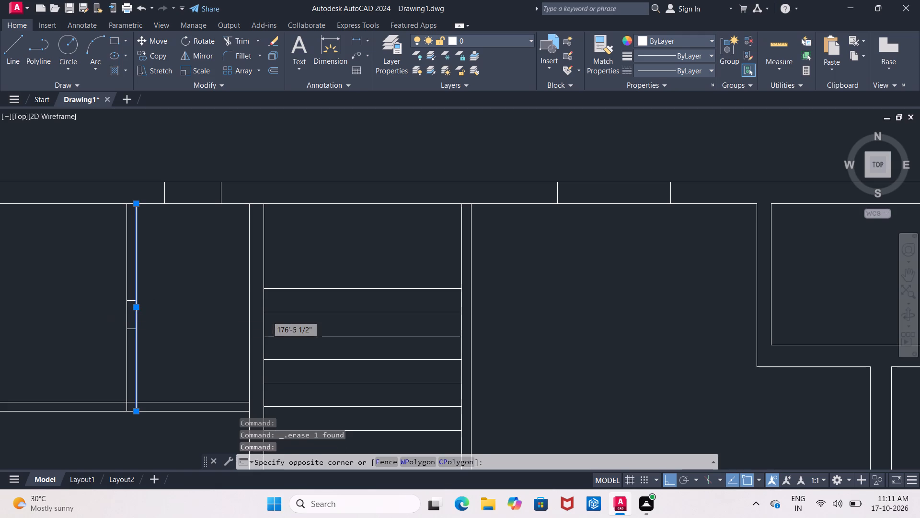
key(Escape)
scroll(130, 304, up, 2)
click(129, 297)
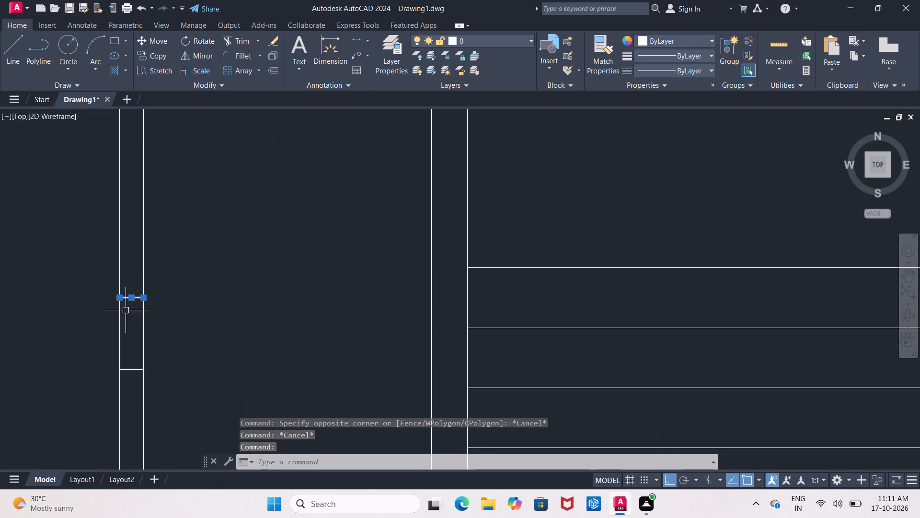
key(Delete)
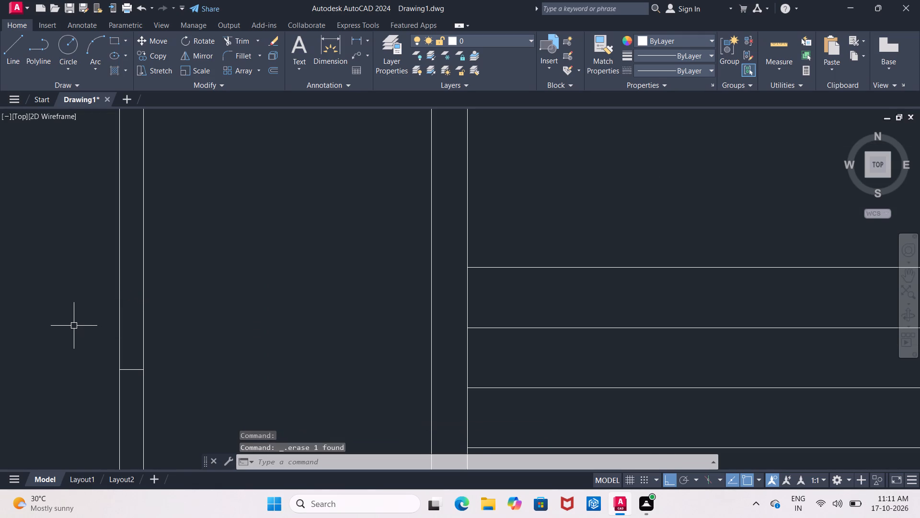
click(133, 369)
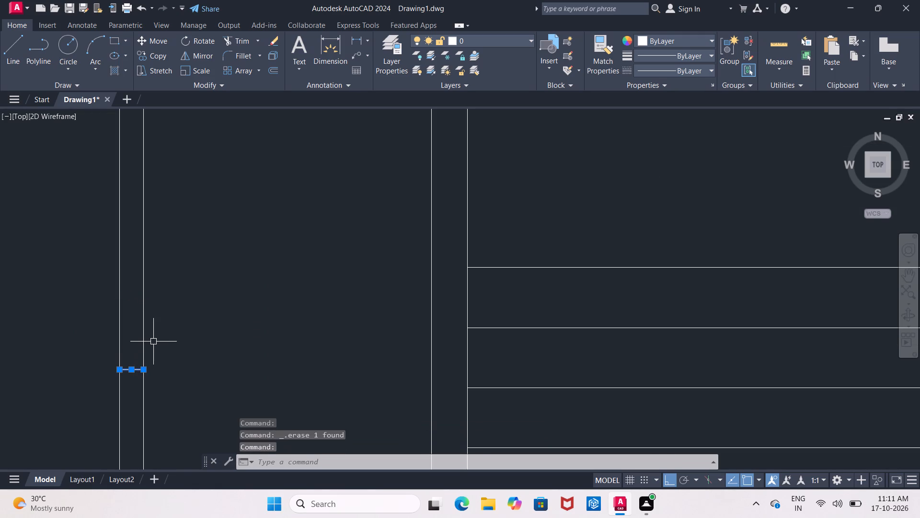
key(Delete)
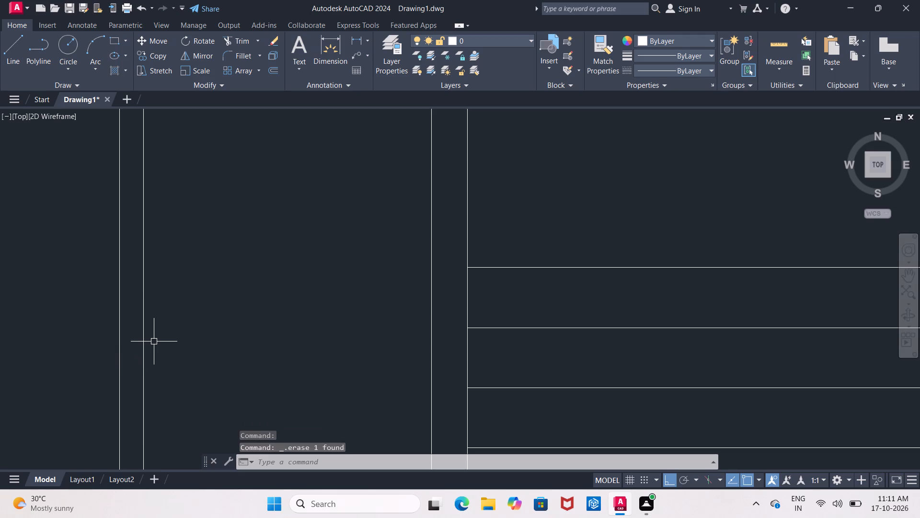
scroll(277, 290, down, 3)
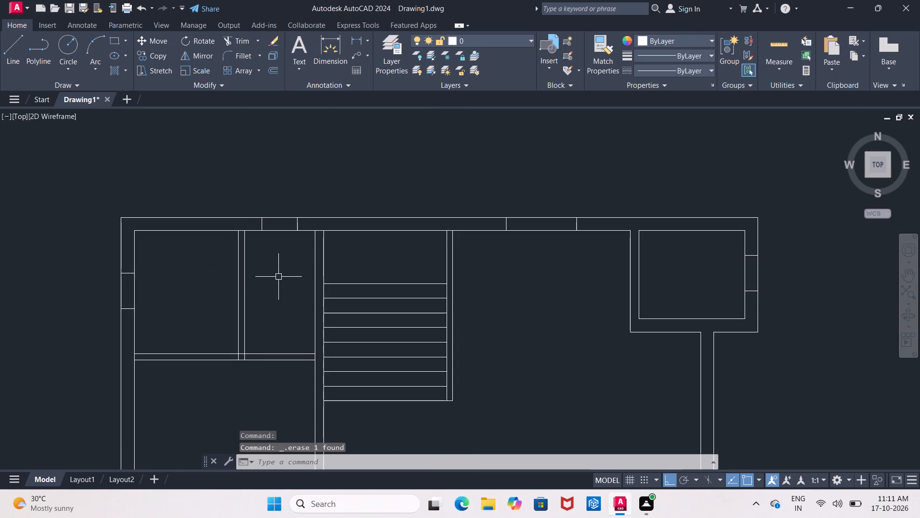
Trim the overlapping wall lines where the horizontal partition below the two upper-left rooms meets the left exterior wall, the vertical partition and the staircase wall.
middle_drag(279, 277, 280, 262)
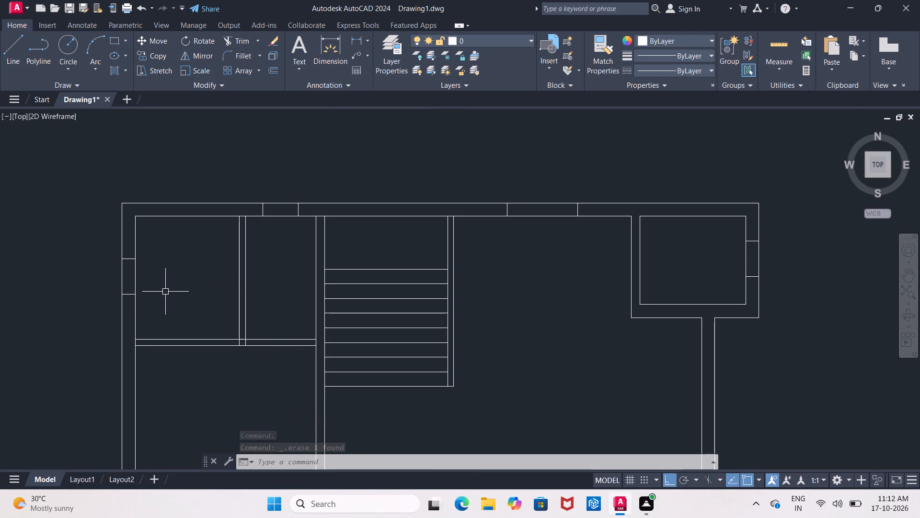
middle_drag(166, 292, 161, 223)
scroll(161, 223, up, 1)
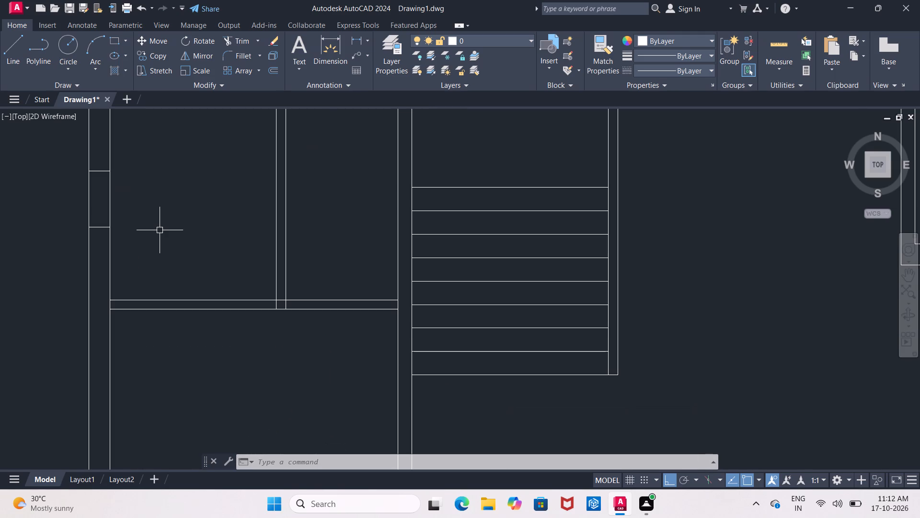
key(Escape)
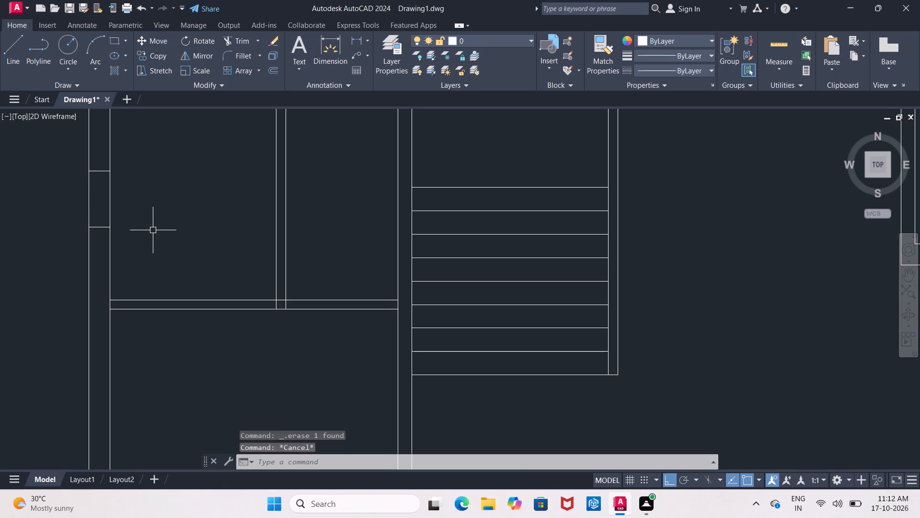
text(TR)
key(Return)
key(Return)
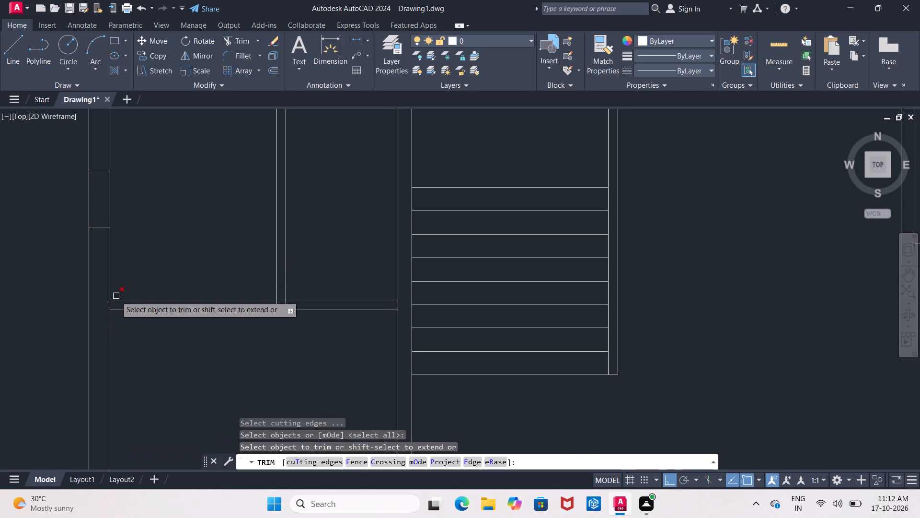
scroll(116, 296, up, 2)
click(100, 324)
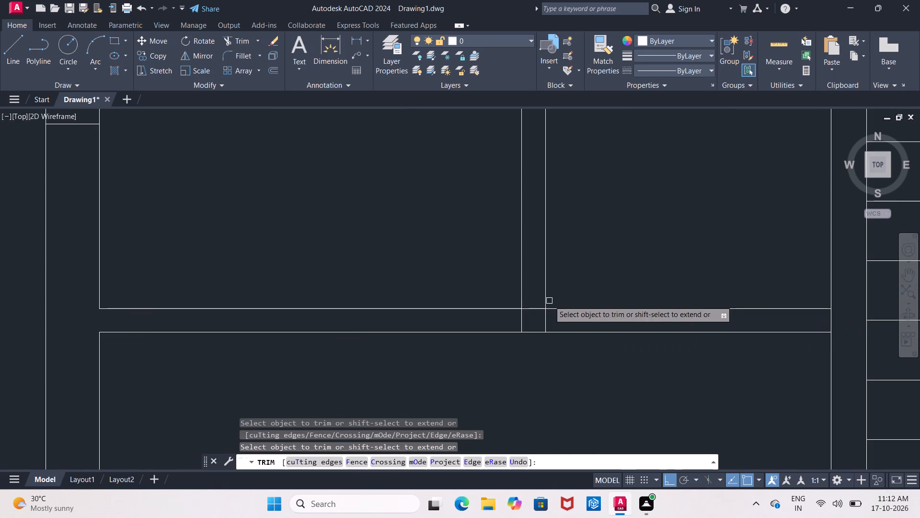
middle_drag(549, 301, 437, 293)
click(418, 303)
click(406, 314)
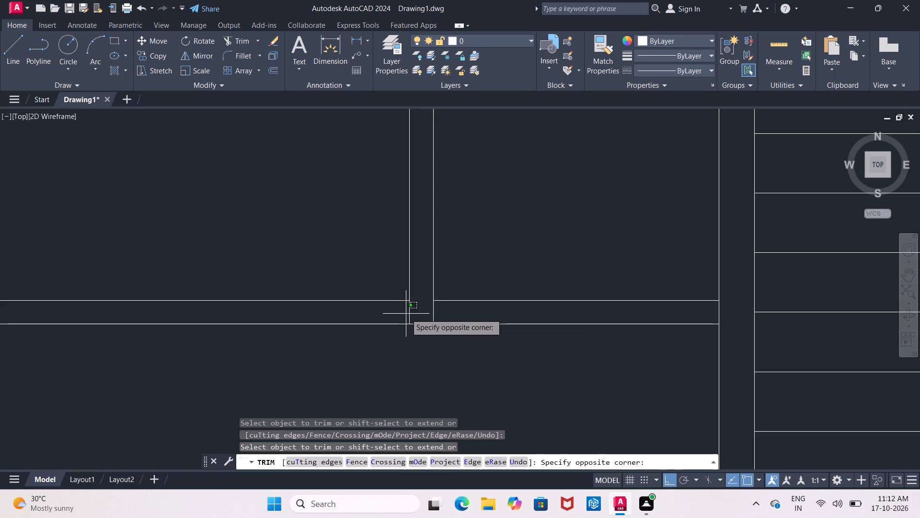
click(406, 314)
click(427, 310)
click(434, 310)
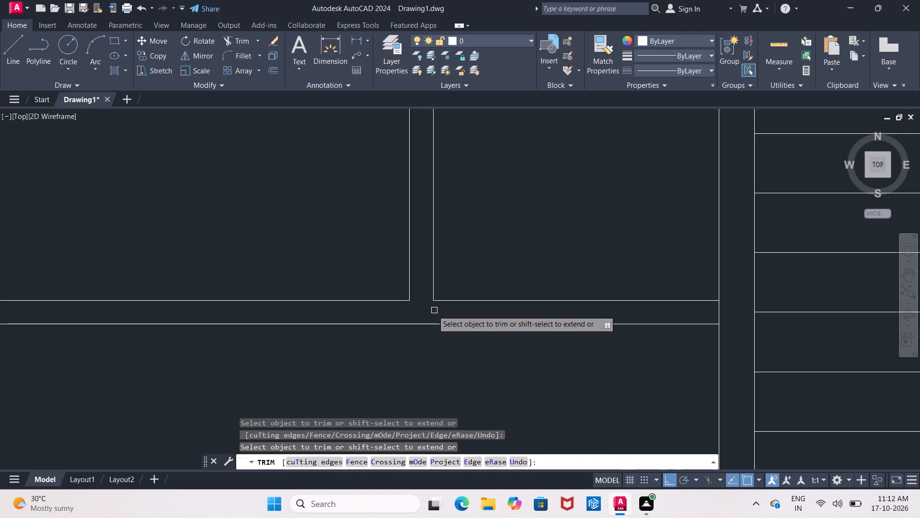
scroll(433, 310, down, 3)
scroll(503, 309, up, 4)
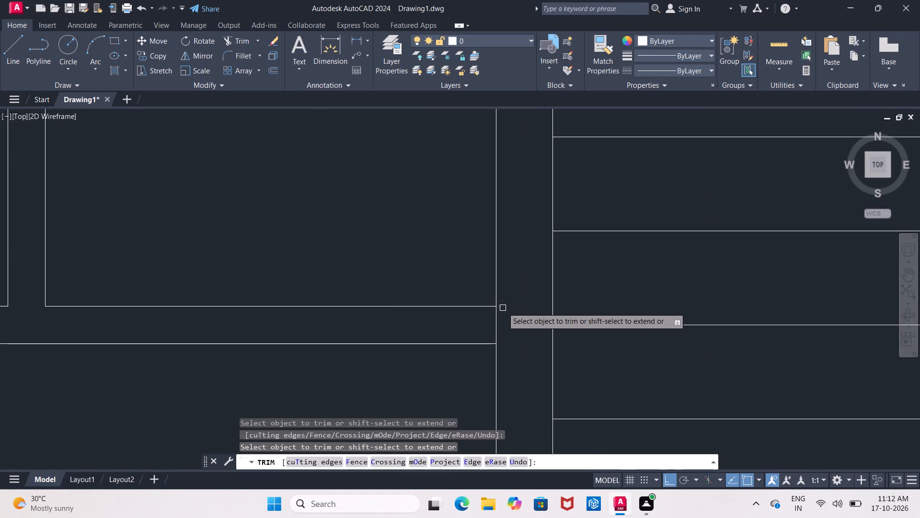
click(496, 316)
scroll(496, 315, down, 3)
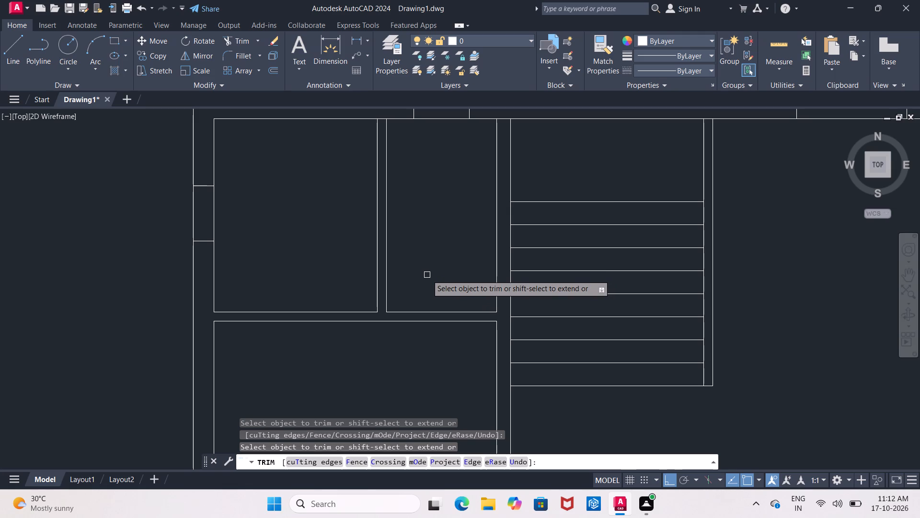
key(Escape)
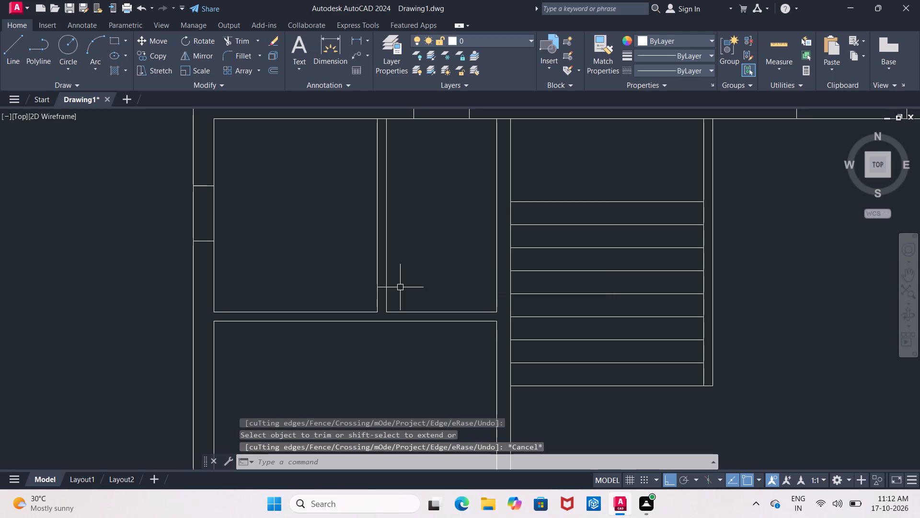
key(Escape)
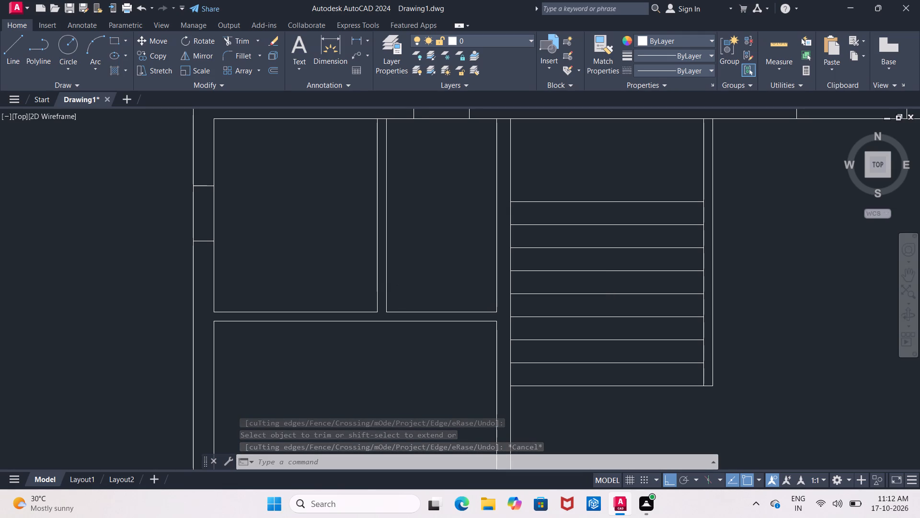
Extend both lines of the vertical partition between the two upper-left rooms to the lower line of the horizontal partition.
text(EX)
key(Return)
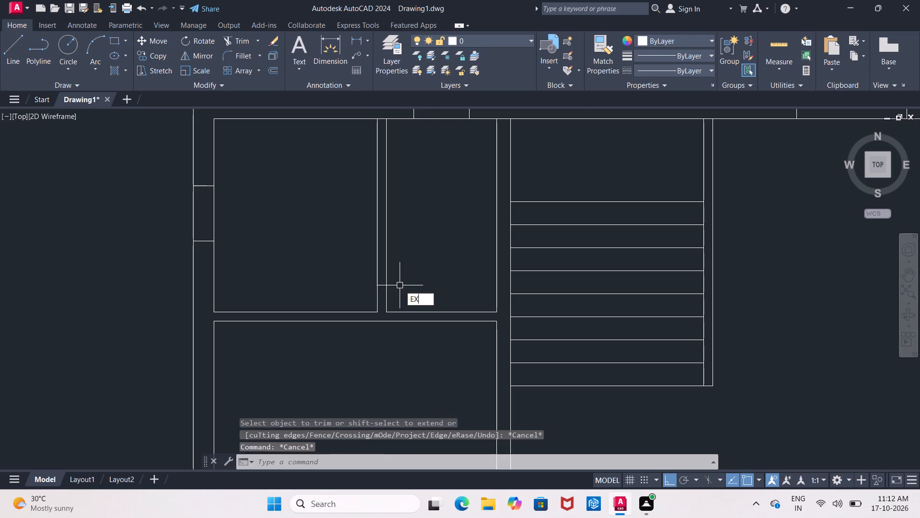
key(Return)
click(403, 313)
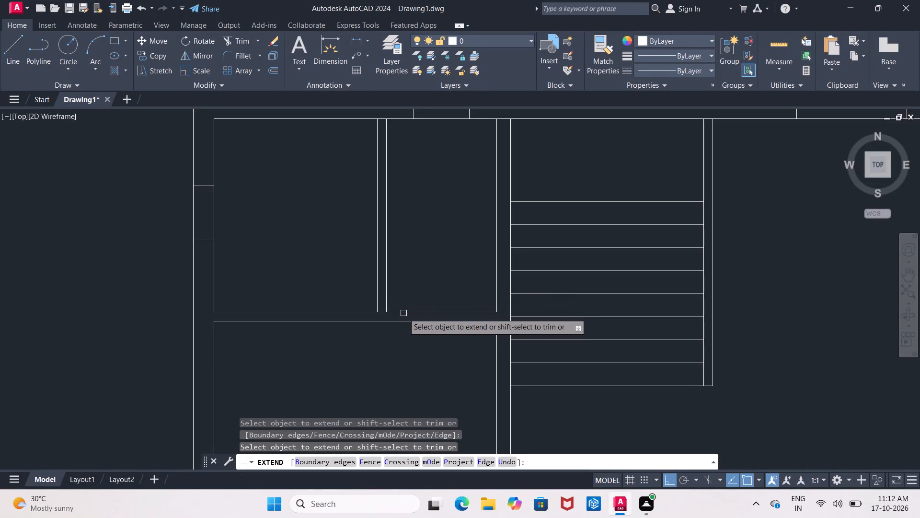
double_click(403, 313)
click(386, 304)
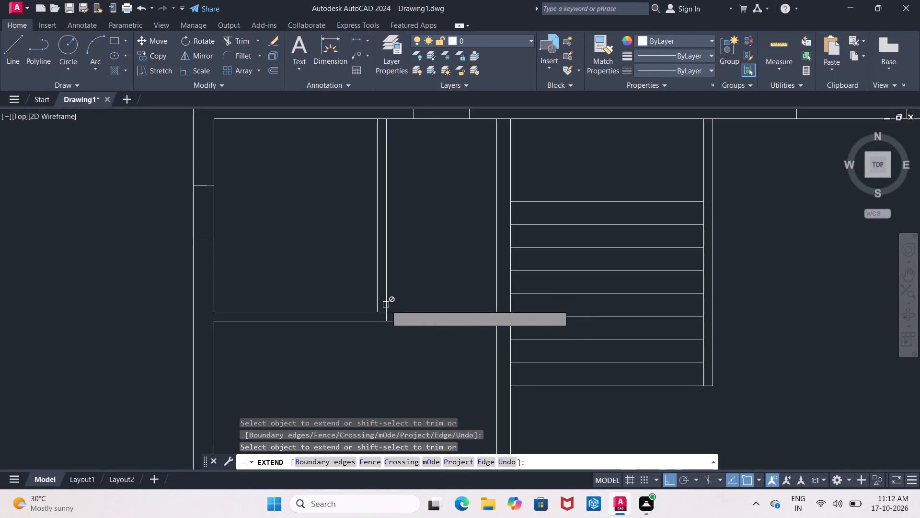
click(379, 305)
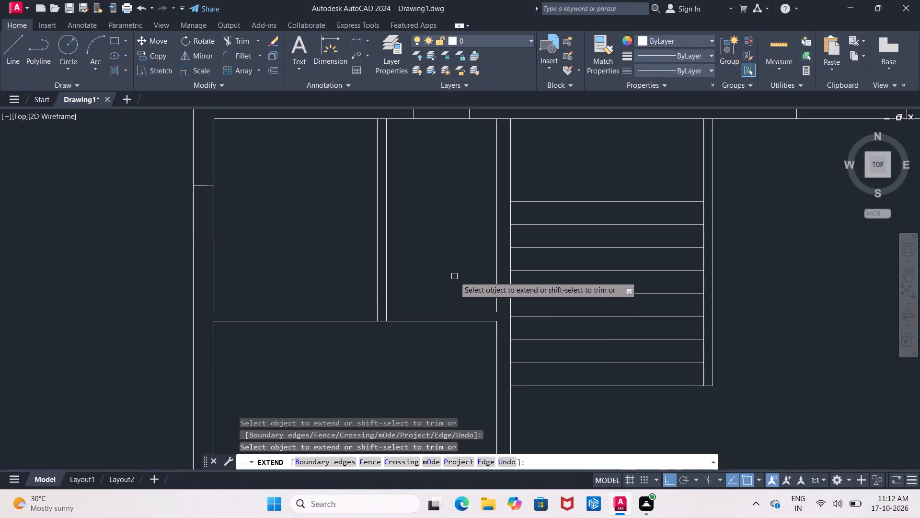
scroll(443, 262, down, 1)
middle_drag(443, 262, 391, 149)
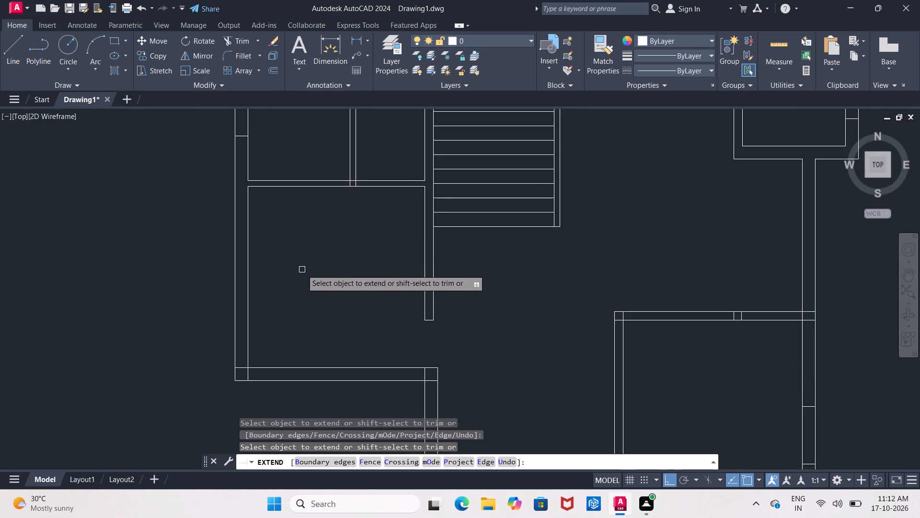
key(grave)
key(Escape)
key(Escape)
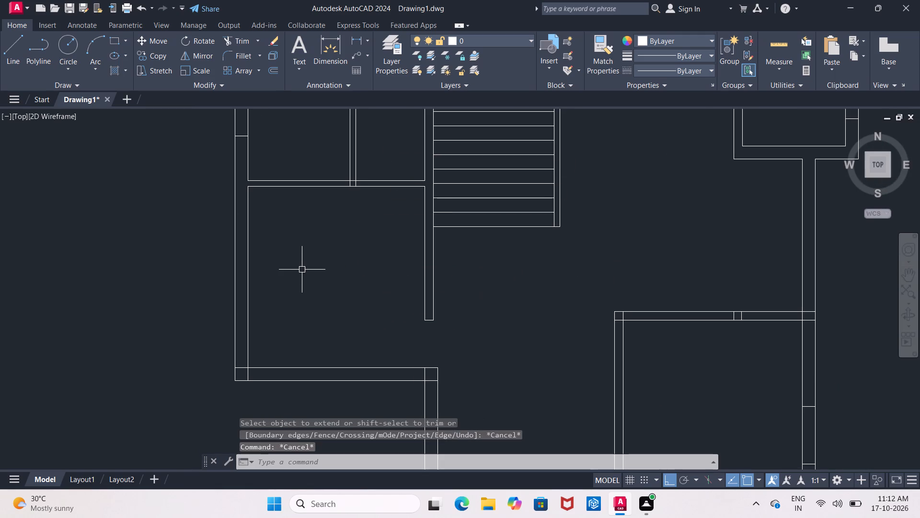
key(Escape)
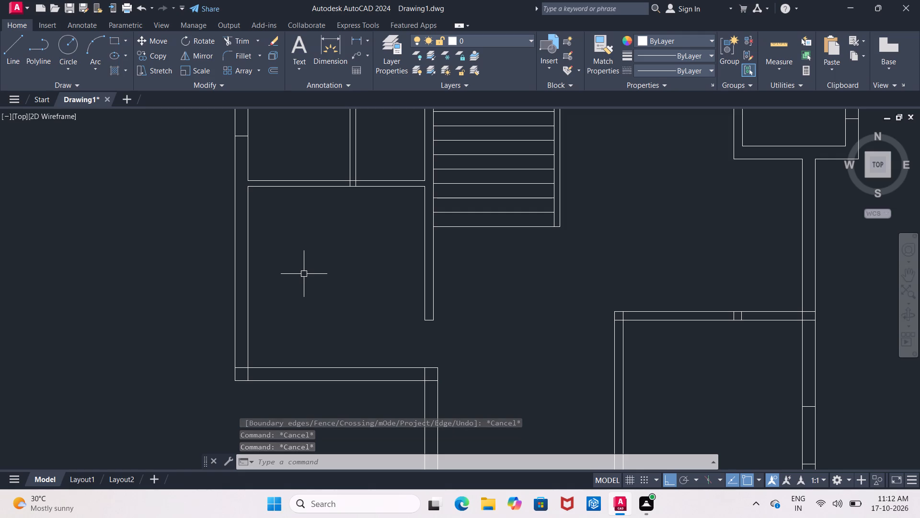
Switch to Calculator and divide 10.3 by 2 to find half of the room width.
text(10.3)
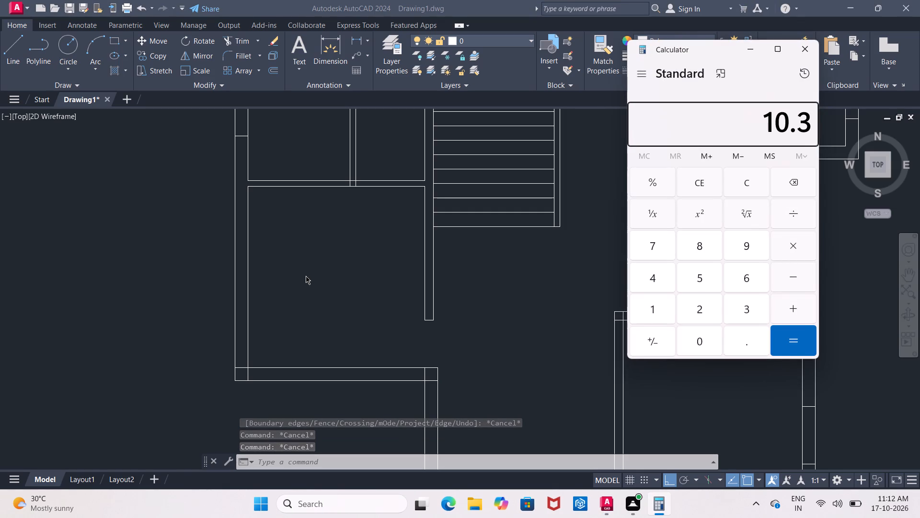
key(slash)
key(2)
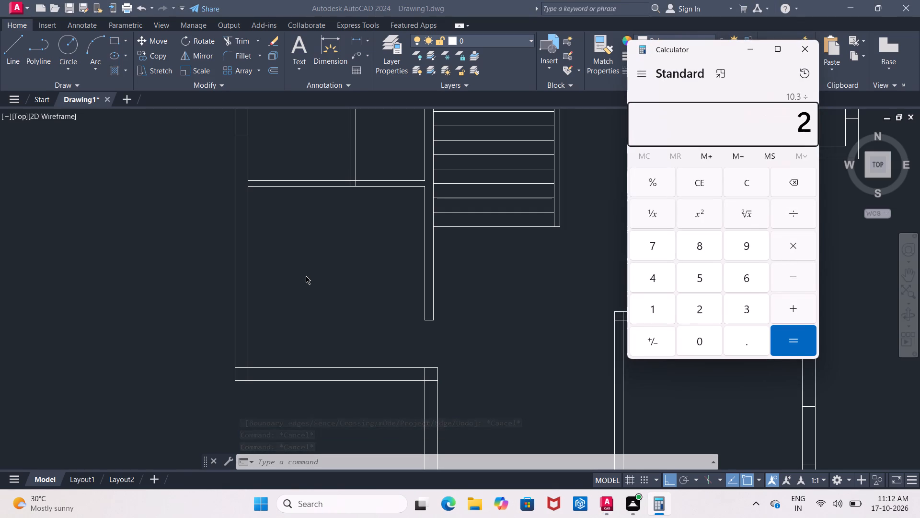
key(Return)
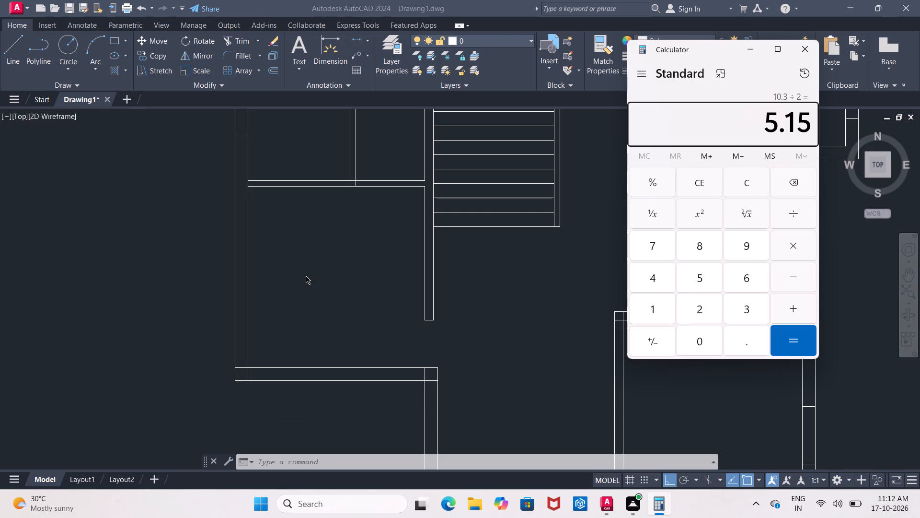
click(813, 48)
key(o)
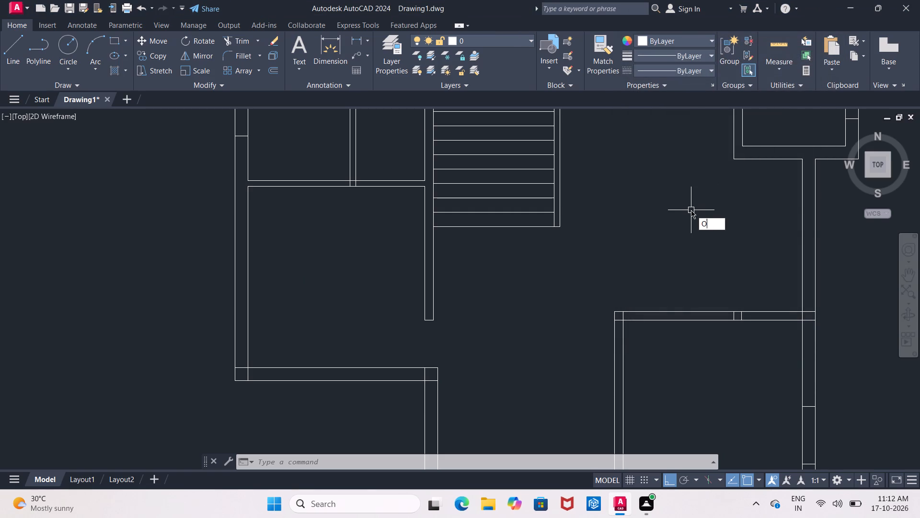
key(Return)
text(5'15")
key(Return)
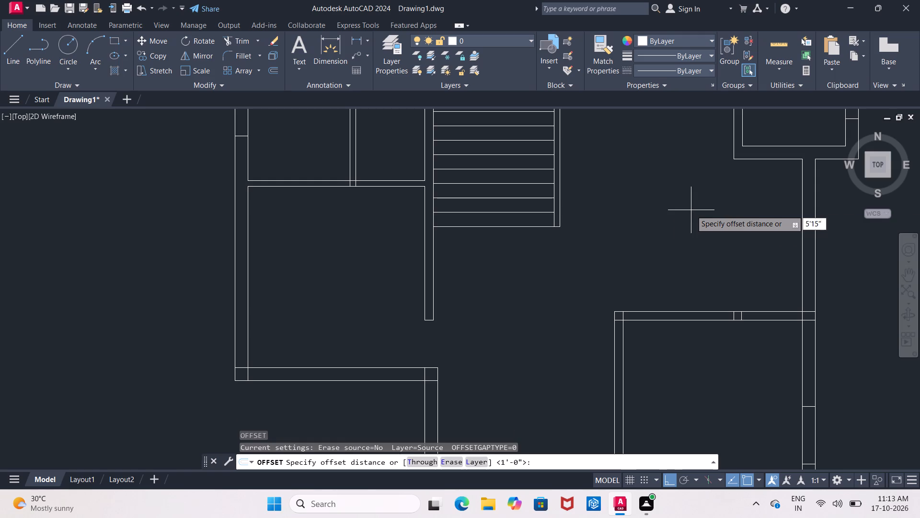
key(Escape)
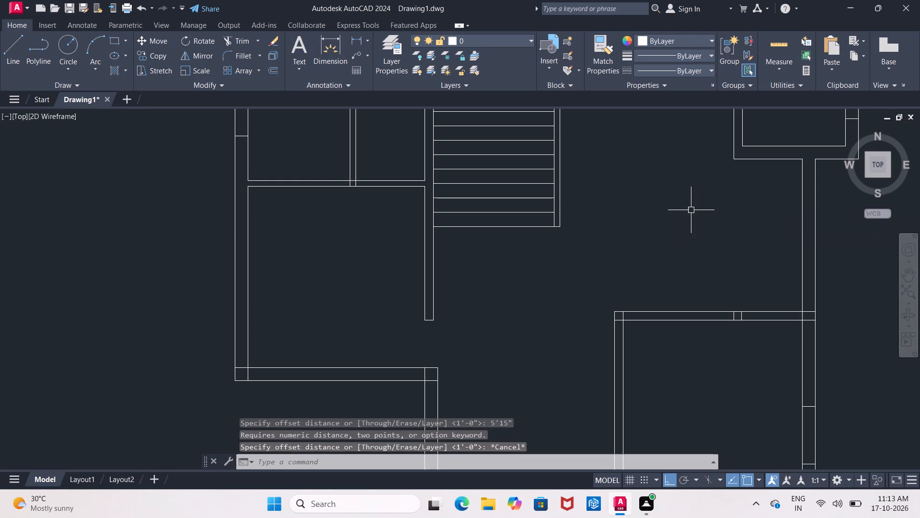
Offset the inner line of the left exterior wall 5'1.5" into the room below the two upper-left rooms.
key(o)
key(Return)
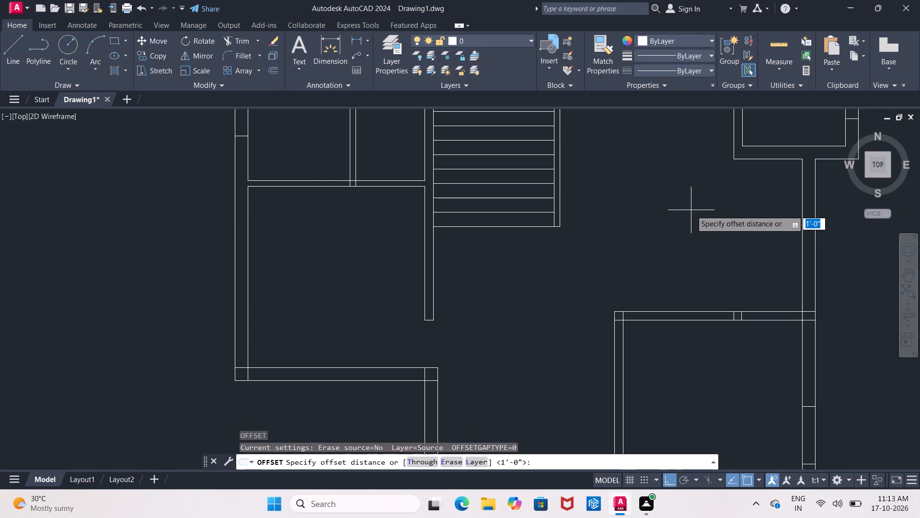
text(5'1.5")
key(Return)
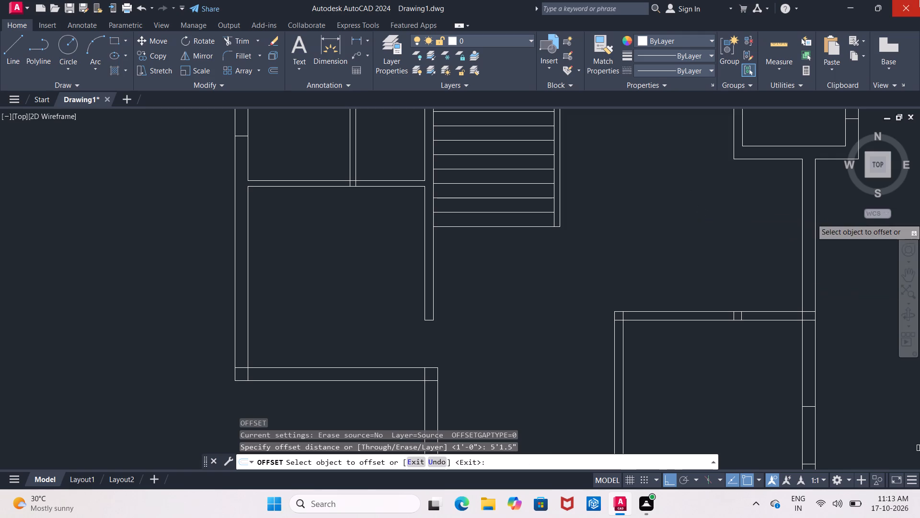
click(248, 287)
click(306, 288)
key(Escape)
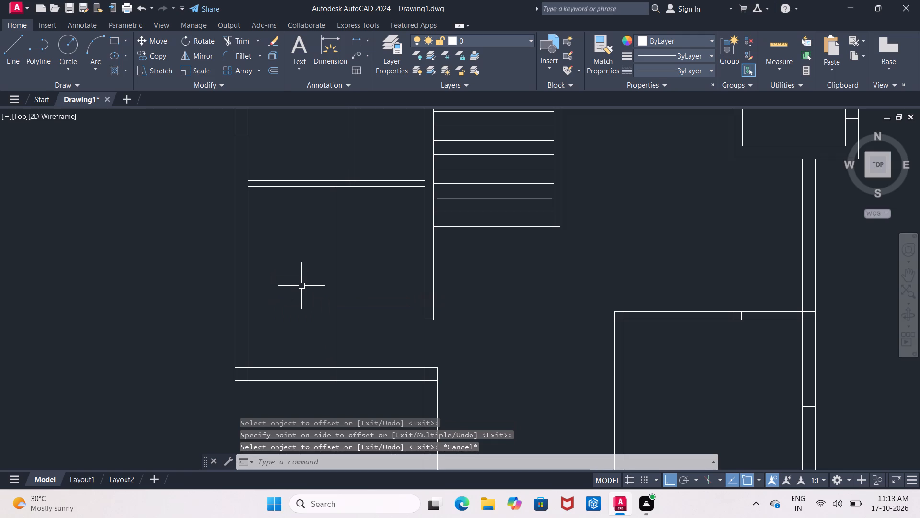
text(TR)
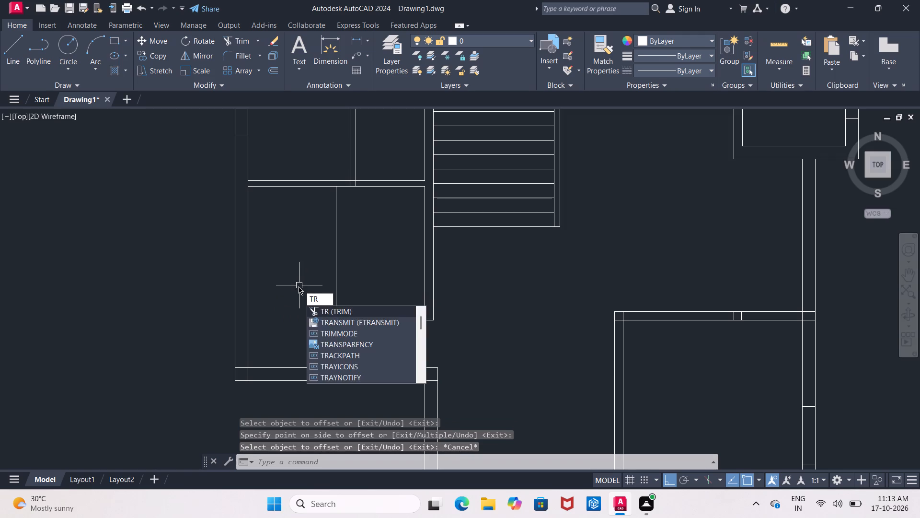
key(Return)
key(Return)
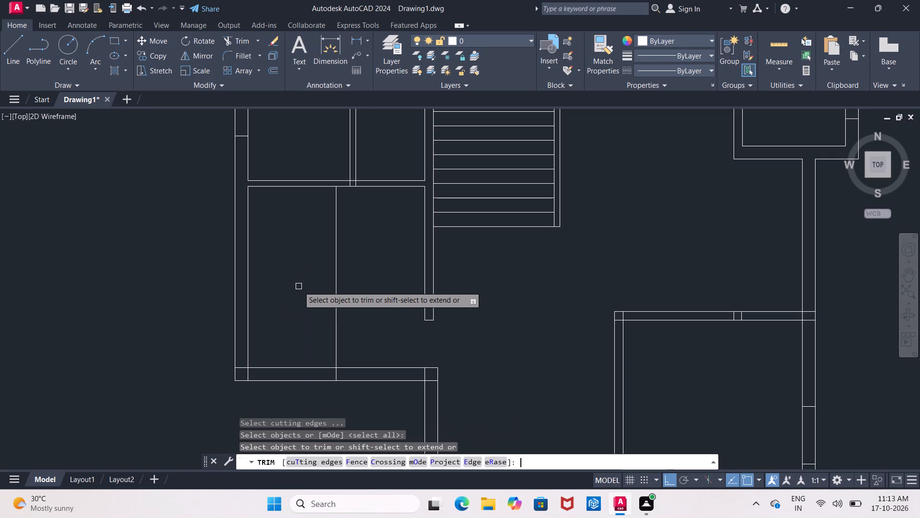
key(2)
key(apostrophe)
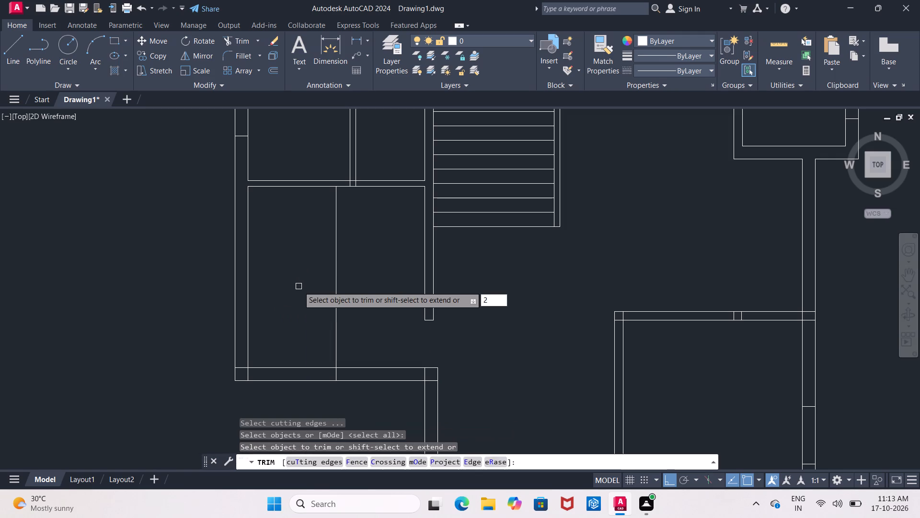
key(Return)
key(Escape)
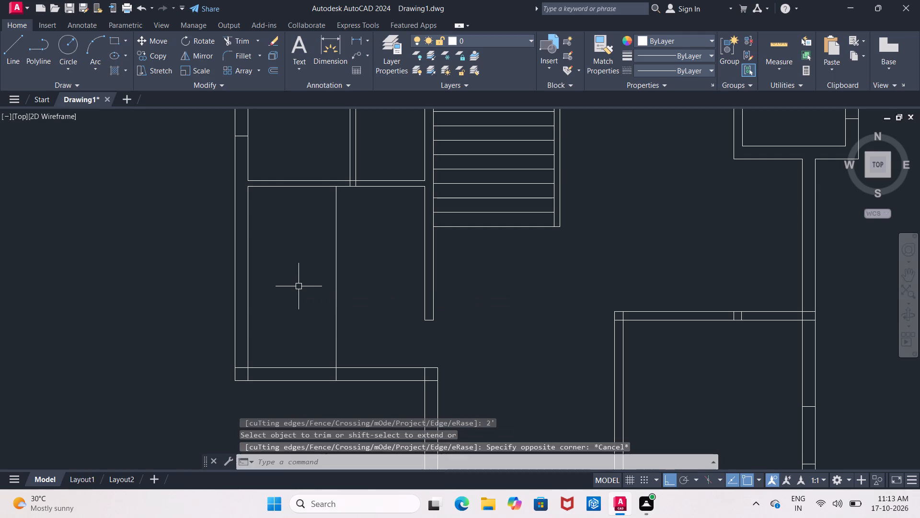
Offset the room's vertical centre line 2' to each side to mark the opening's edges.
key(o)
key(Return)
text(2')
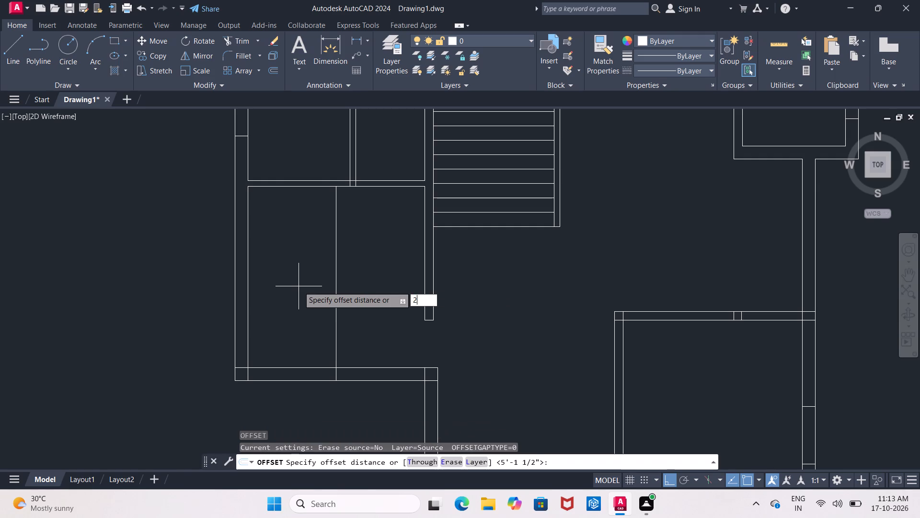
key(Return)
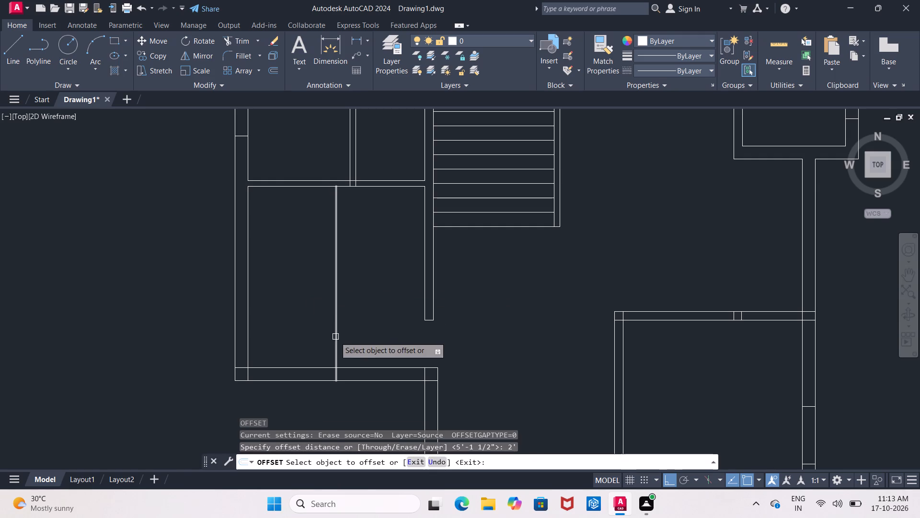
click(335, 337)
click(316, 336)
click(336, 346)
click(365, 351)
key(Escape)
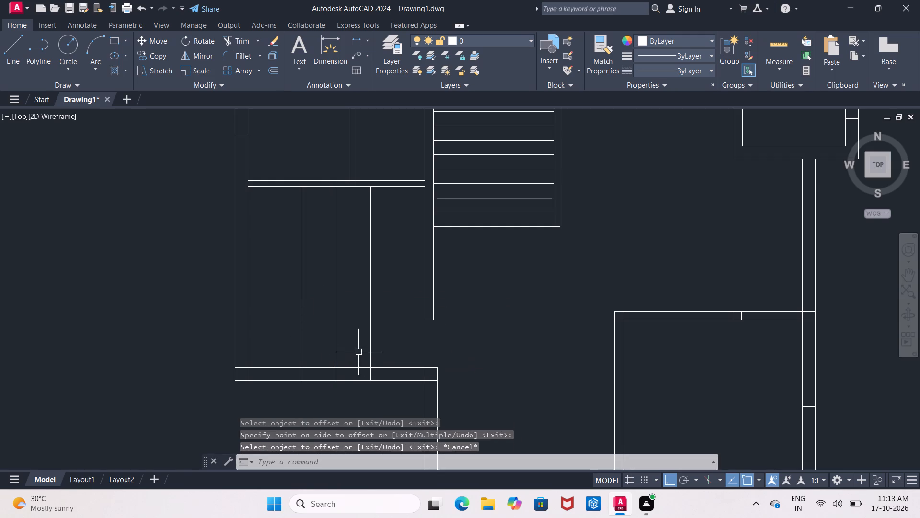
Trim the three vertical guide lines inside the lower-left room, leaving only their short pieces across its bottom exterior wall.
text(TR)
key(Return)
key(Return)
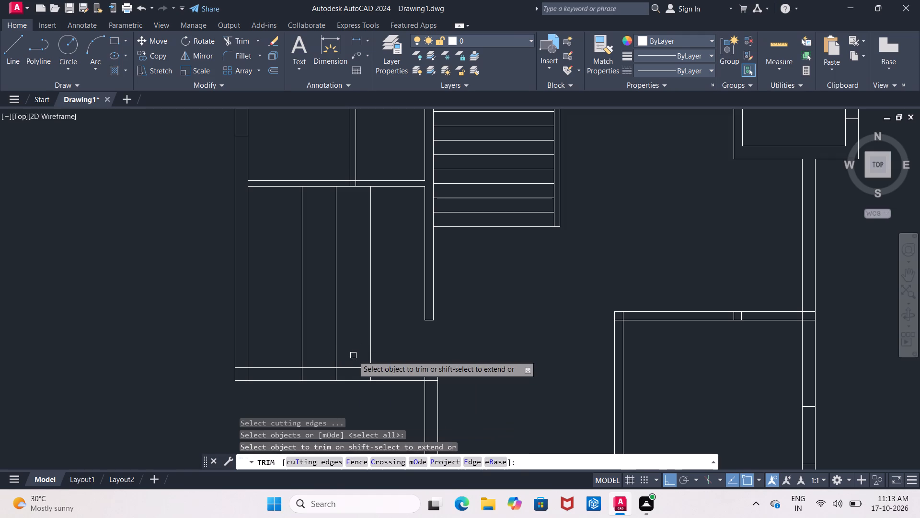
click(291, 326)
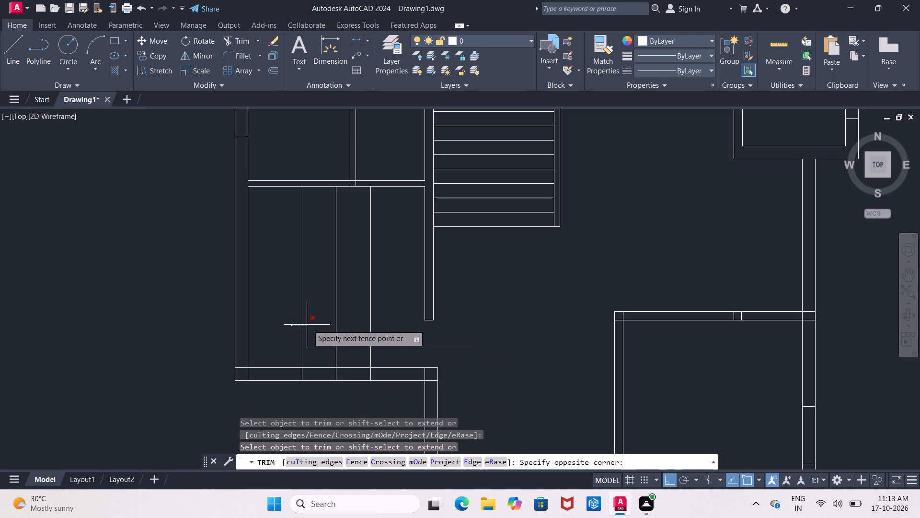
click(388, 342)
middle_drag(387, 344, 380, 339)
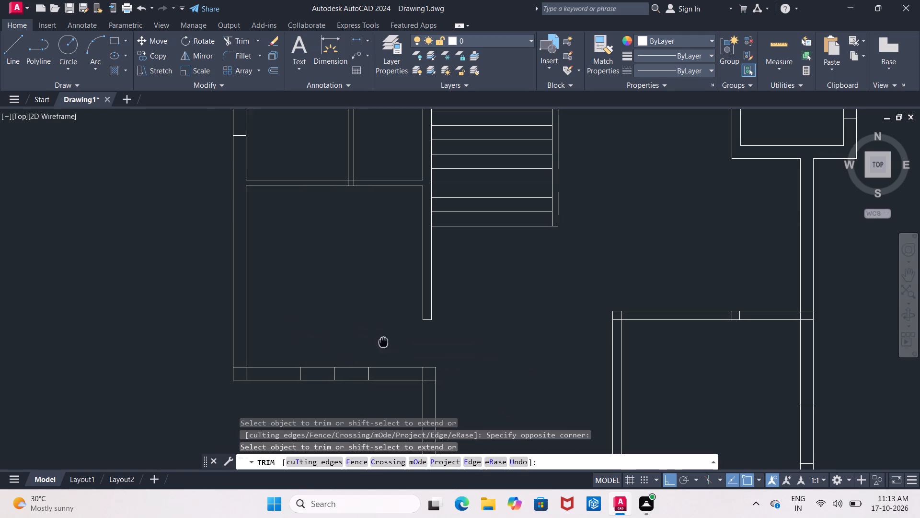
middle_drag(380, 339, 336, 271)
scroll(365, 318, down, 1)
scroll(298, 317, up, 1)
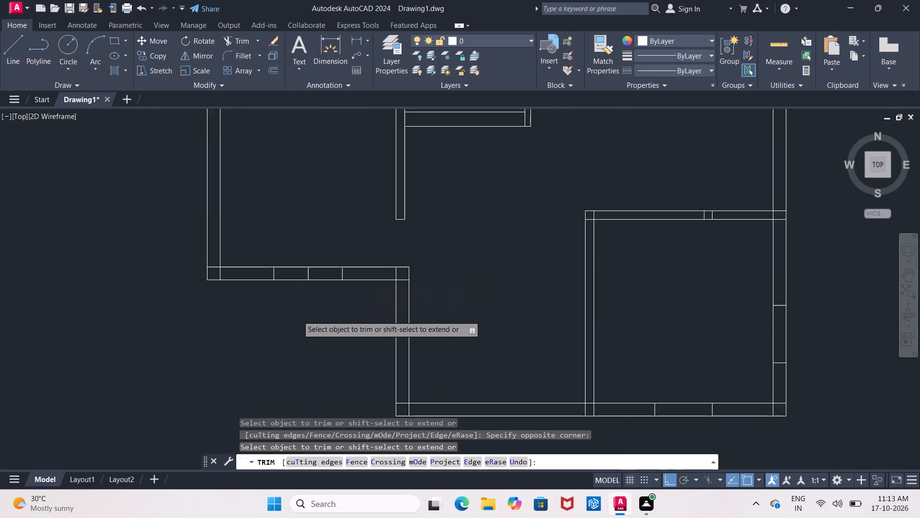
scroll(298, 316, up, 1)
key(Escape)
Erase the middle short line across the bottom exterior wall of the lower-left room, between the two opening edges.
click(313, 255)
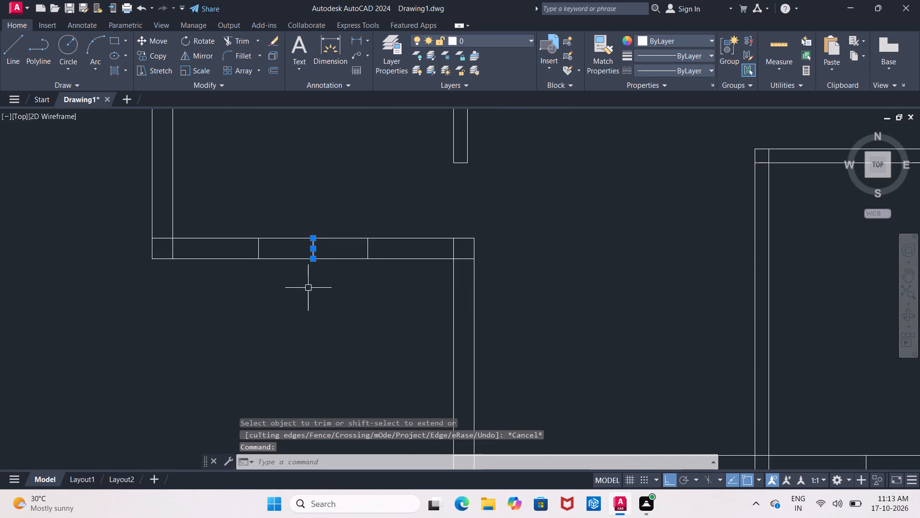
key(Delete)
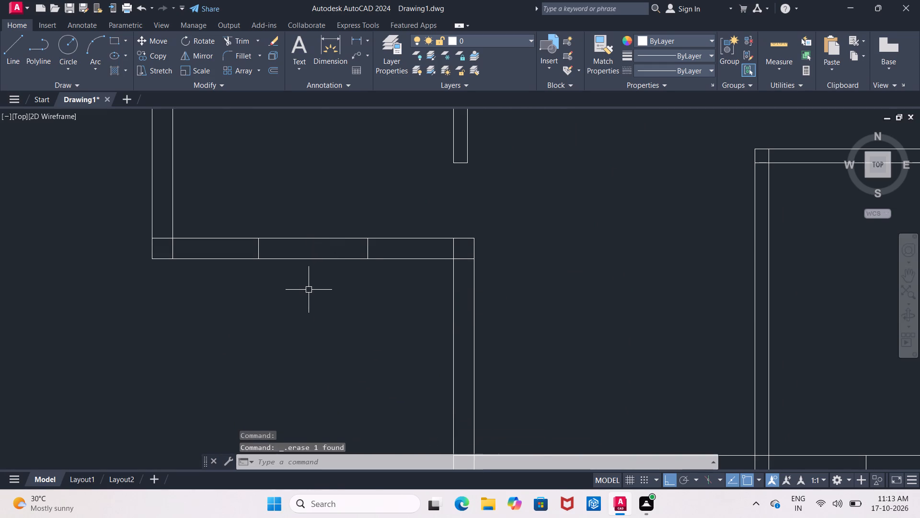
key(Escape)
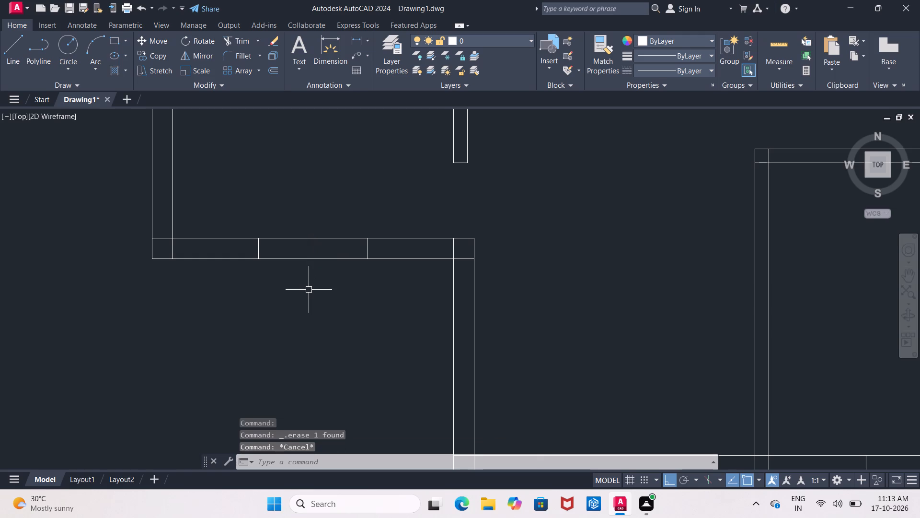
Offset the inner line of the lower-middle room's left exterior wall 5'1.5" into the room as its centre line.
scroll(312, 292, down, 2)
middle_drag(340, 312, 167, 259)
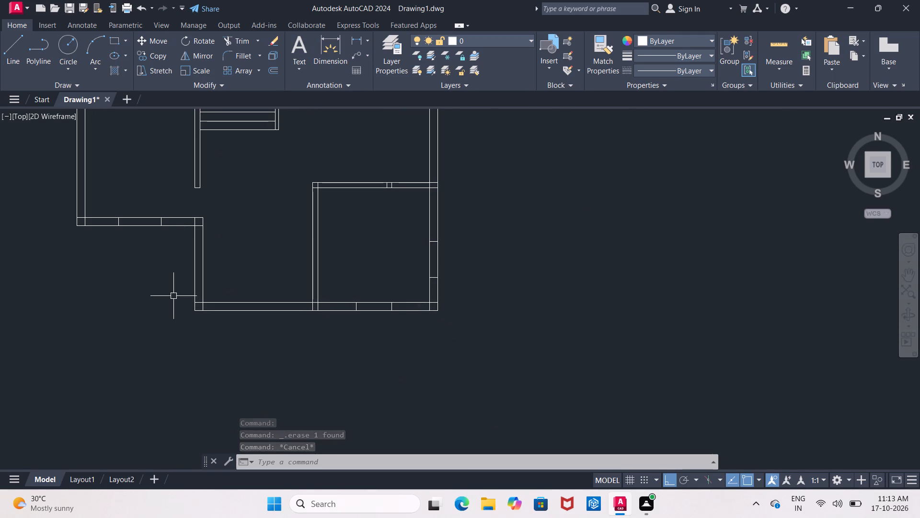
key(Escape)
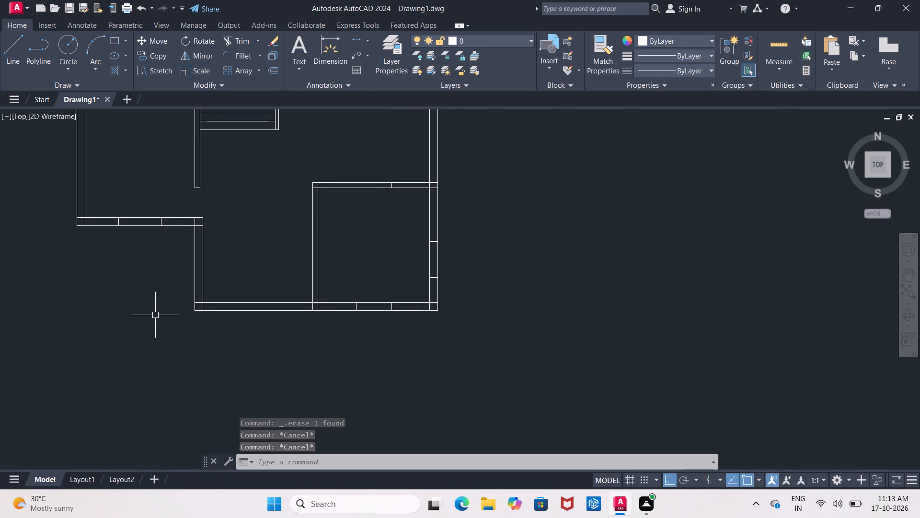
key(Escape)
key(o)
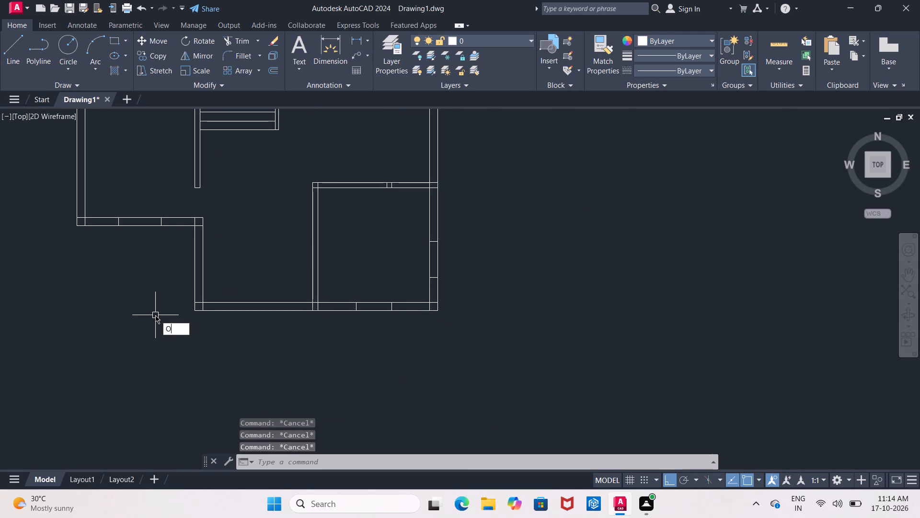
key(Return)
text(5')
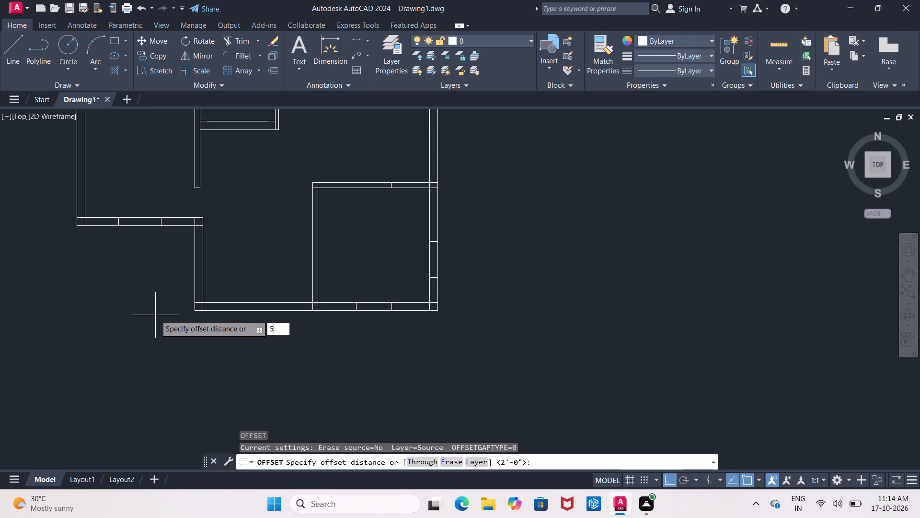
text(1.5")
key(Return)
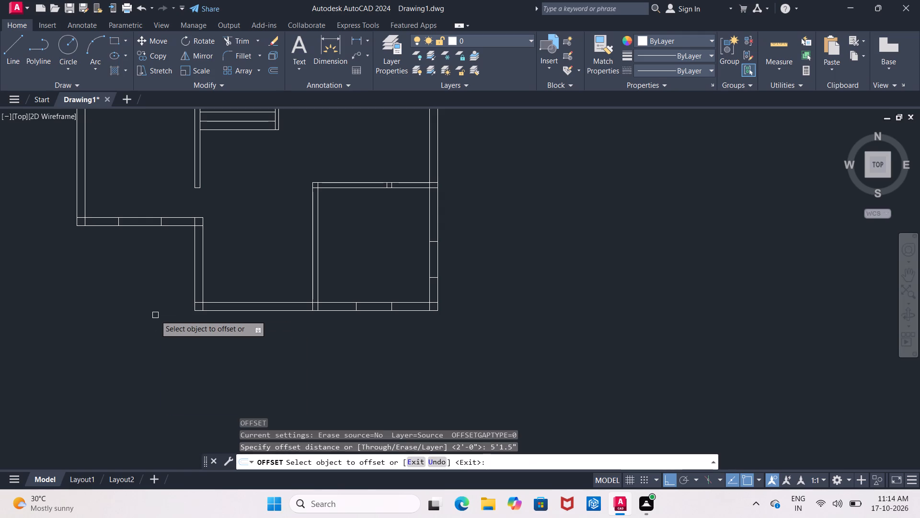
click(202, 270)
click(252, 281)
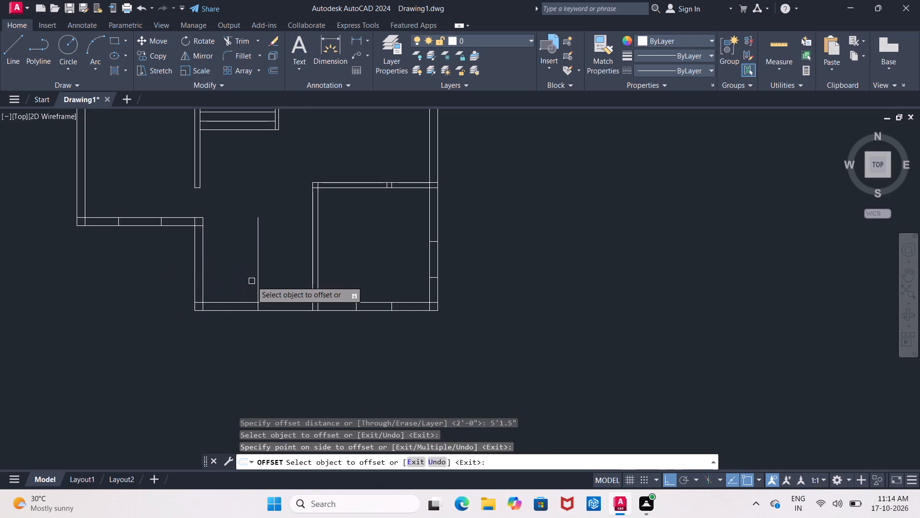
key(Return)
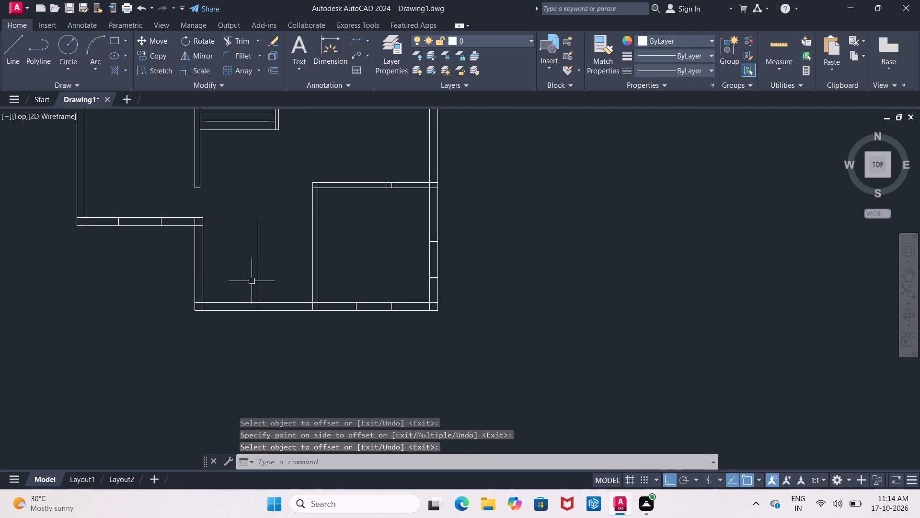
Offset the lower-middle room's vertical centre line 2' to each side to mark the opening's edges.
key(Return)
text(2')
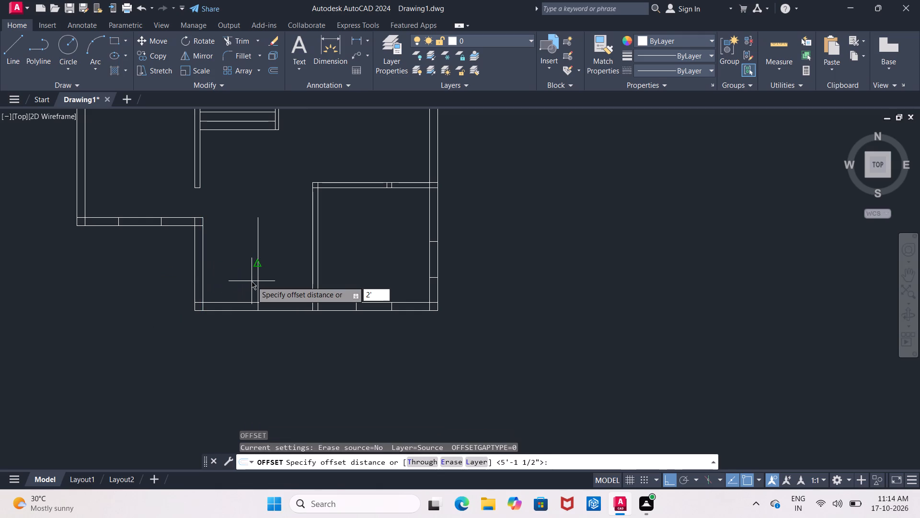
key(Return)
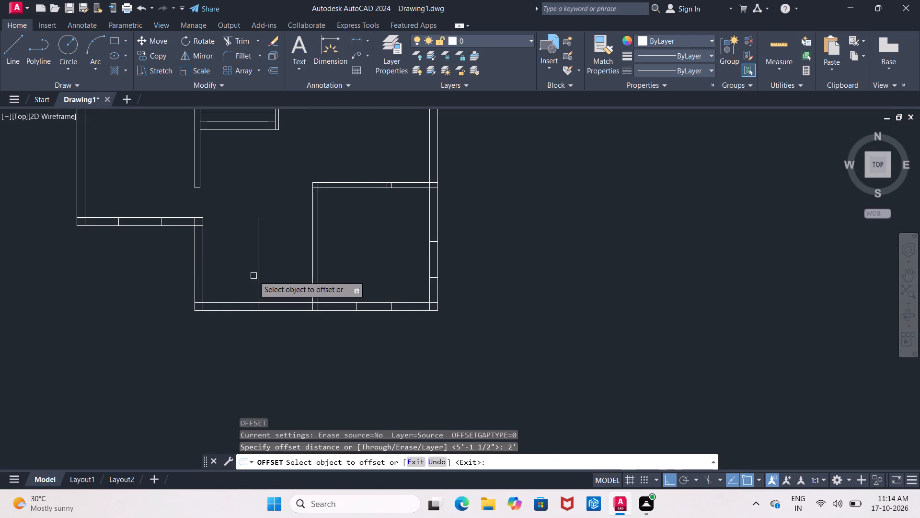
click(256, 274)
click(283, 274)
click(256, 289)
click(237, 289)
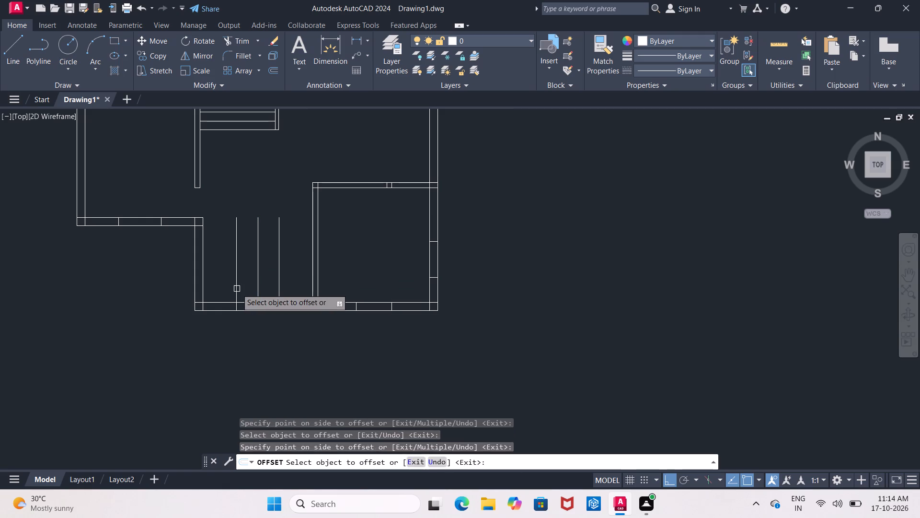
key(Escape)
Trim the three vertical guide lines inside the lower-middle room, leaving only their short pieces across its bottom exterior wall.
text(TR)
key(Return)
key(Return)
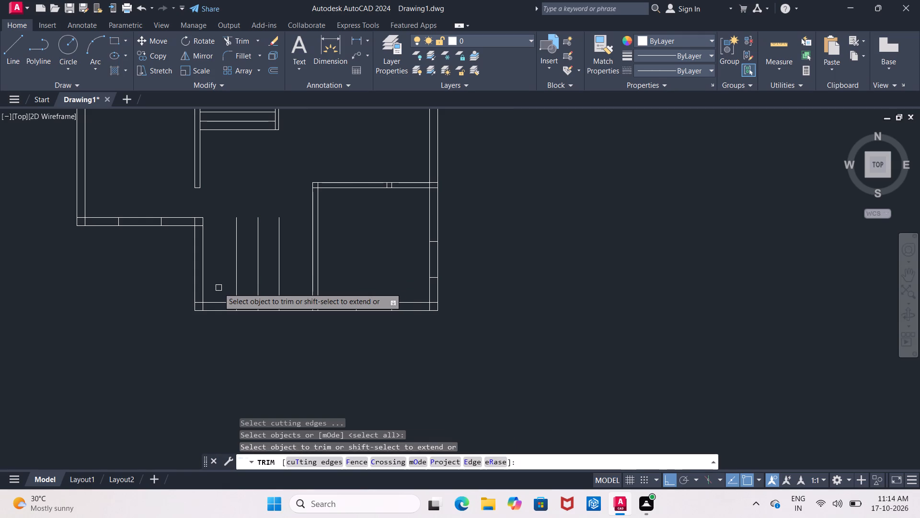
scroll(221, 288, up, 3)
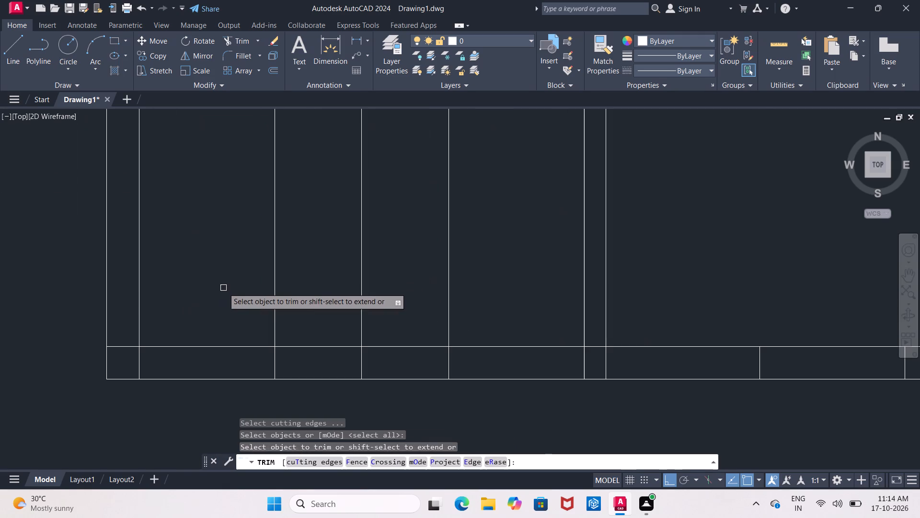
drag(223, 288, 229, 287)
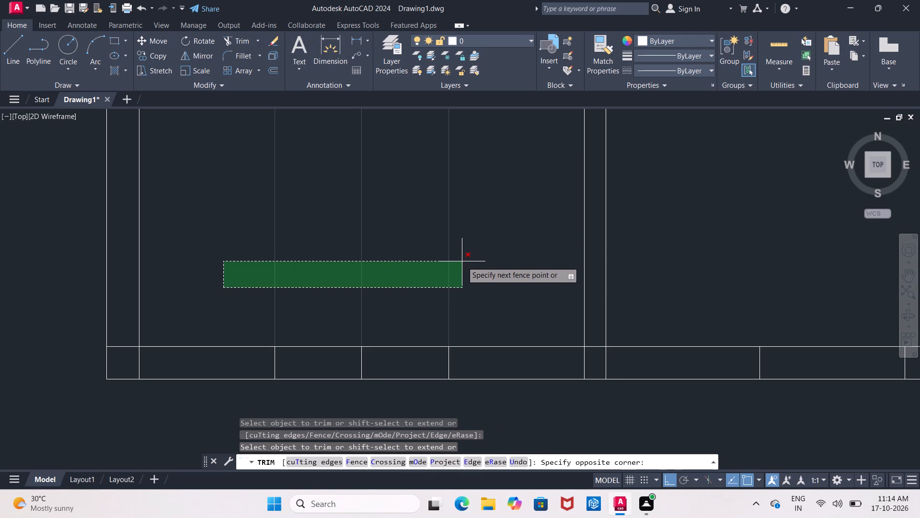
click(462, 261)
key(Escape)
Erase the middle short line across the lower-middle room's bottom exterior wall, between the two opening edges.
click(367, 366)
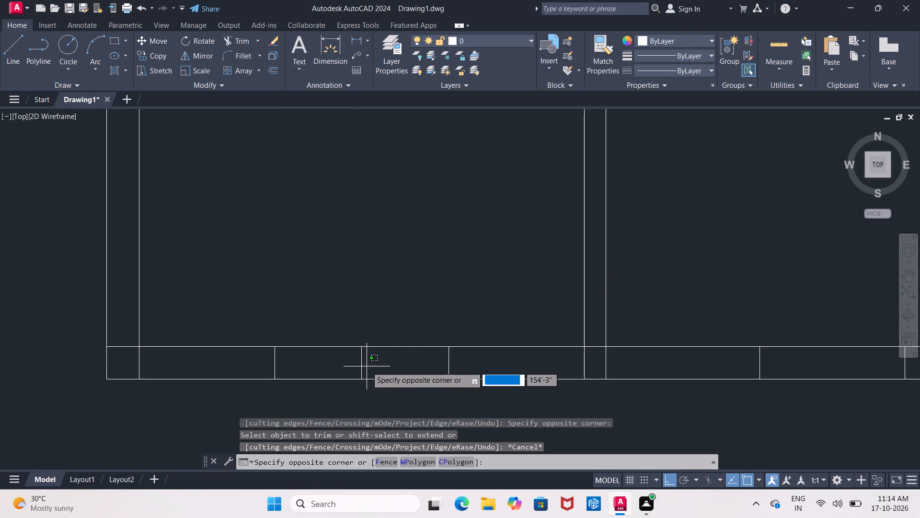
key(Escape)
click(361, 368)
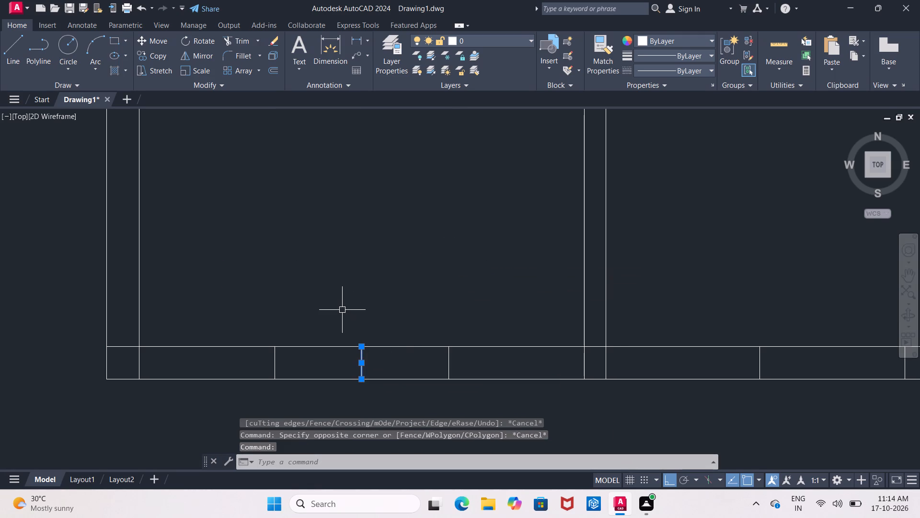
key(Delete)
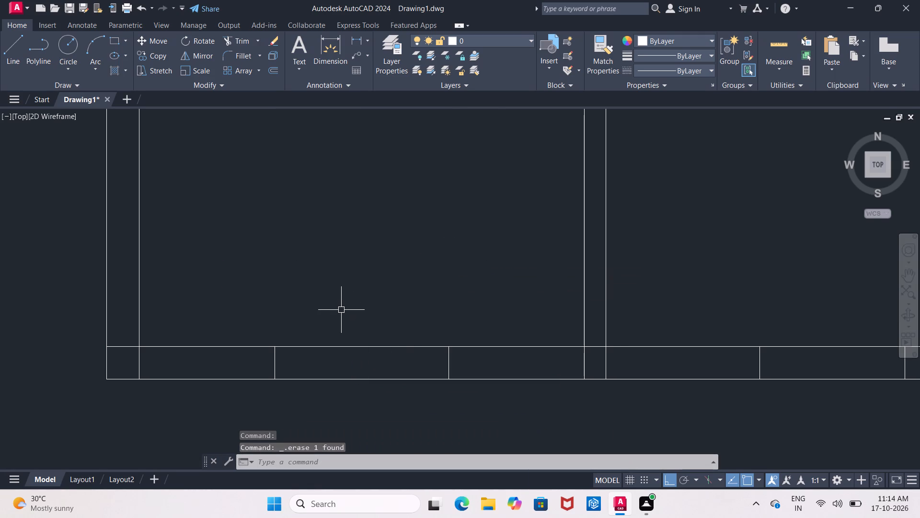
Offset the inner line of the lower-left room's bottom exterior wall 2" up into the room.
scroll(315, 291, down, 2)
scroll(359, 299, down, 2)
middle_drag(350, 288, 299, 276)
scroll(344, 279, down, 1)
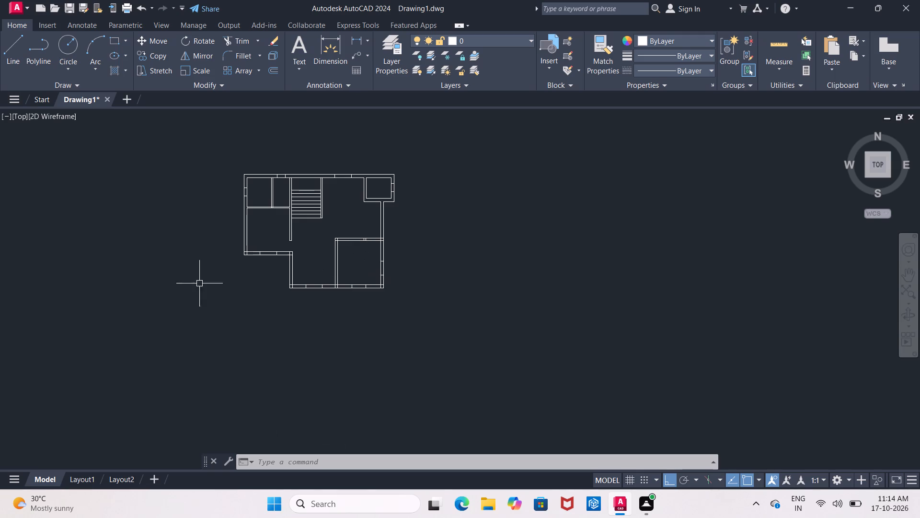
scroll(289, 240, up, 3)
middle_drag(300, 254, 270, 249)
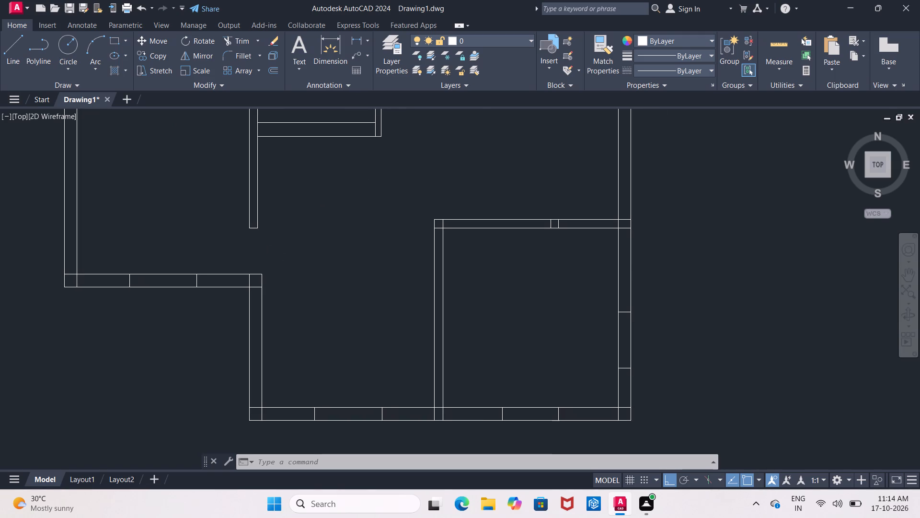
key(Escape)
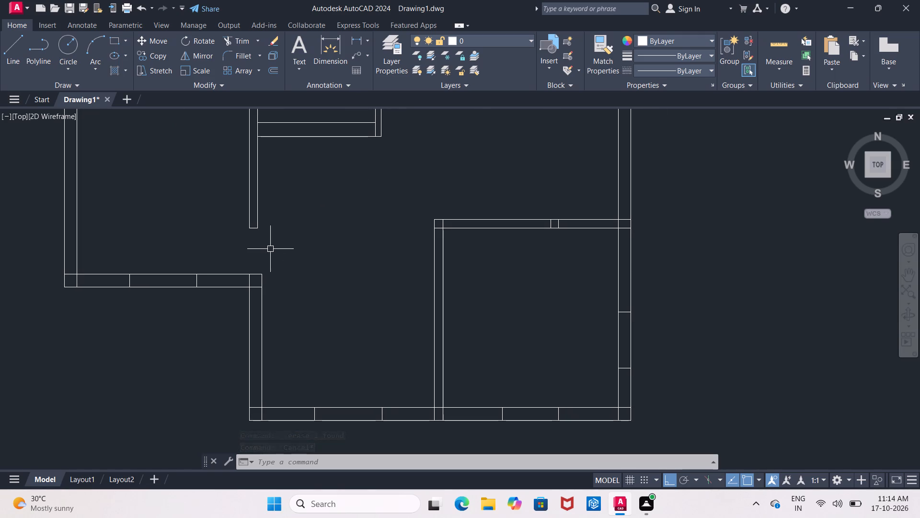
key(o)
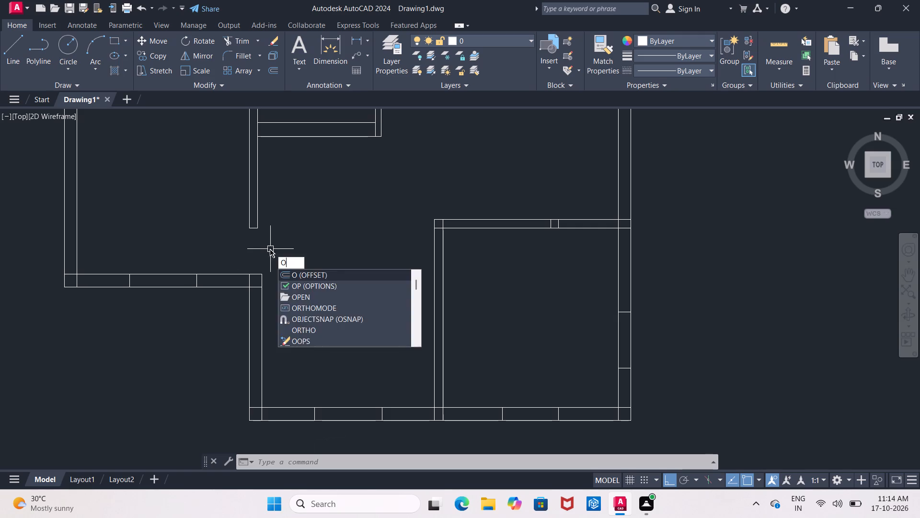
key(Return)
key(2)
key(shift+quotedbl)
key(Return)
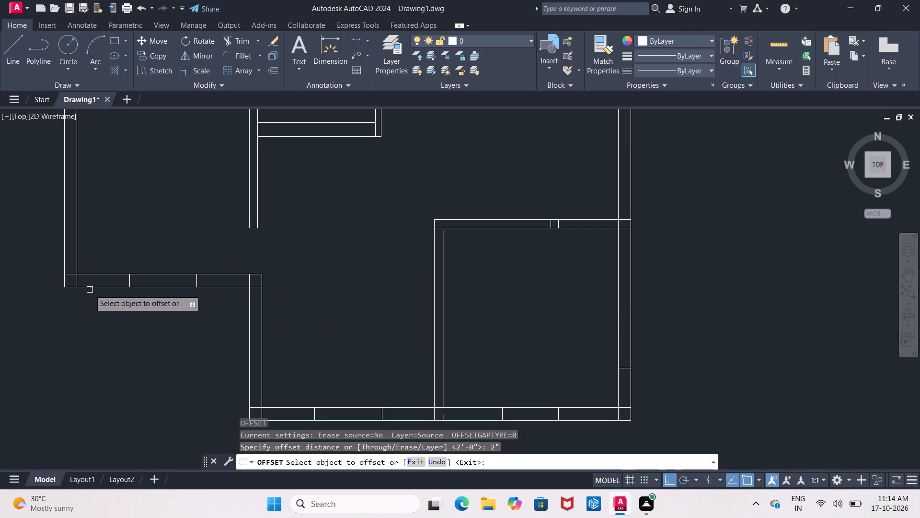
scroll(90, 290, up, 1)
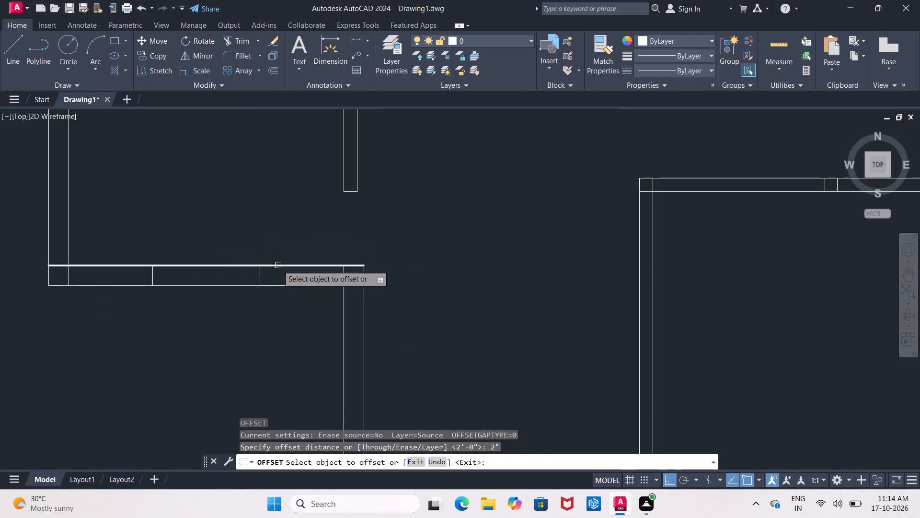
click(278, 265)
click(275, 250)
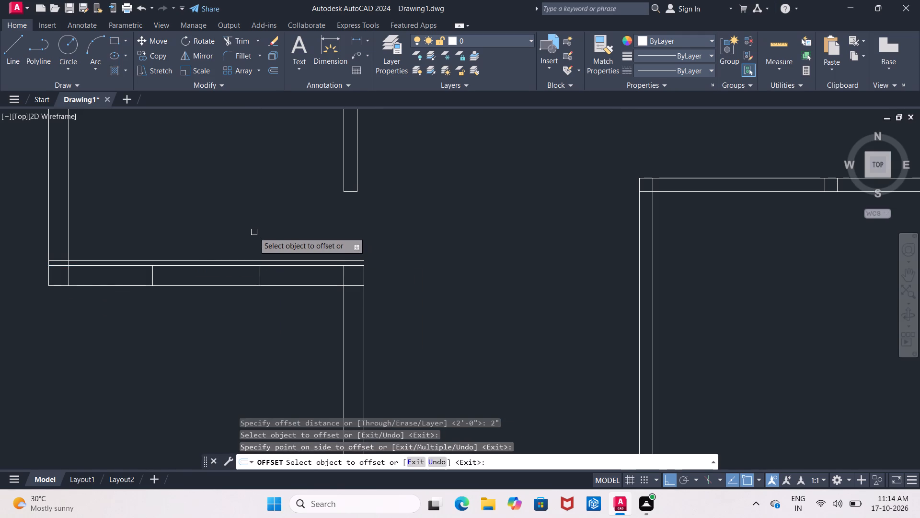
key(Escape)
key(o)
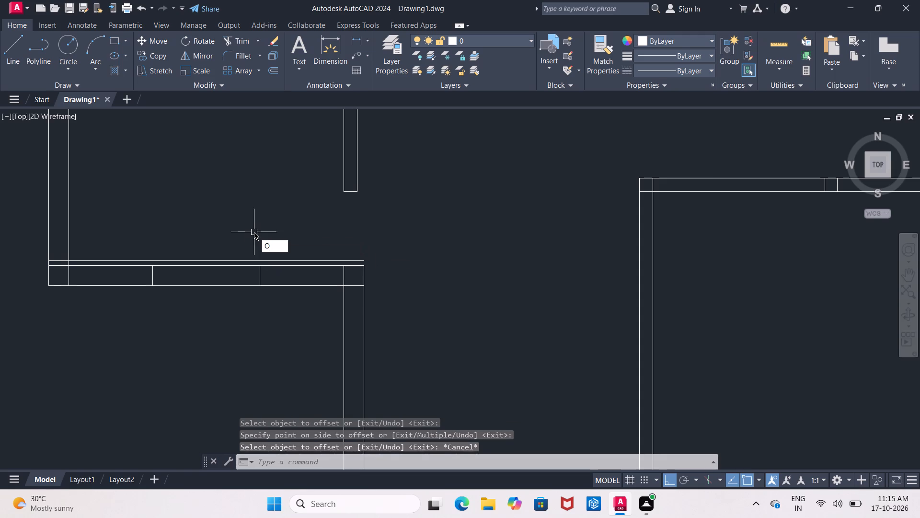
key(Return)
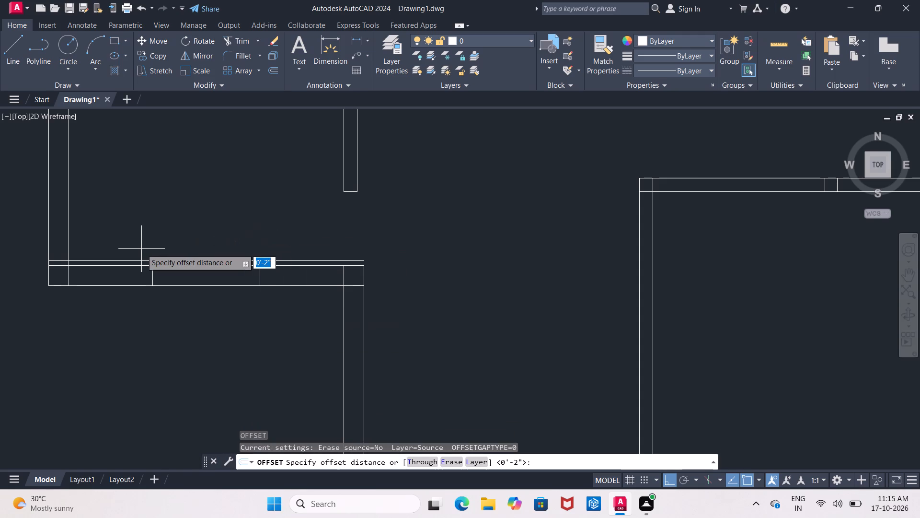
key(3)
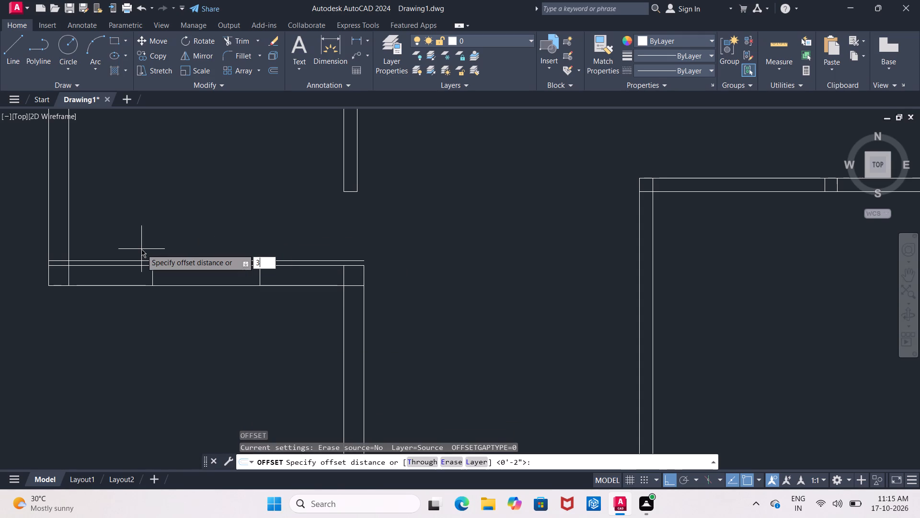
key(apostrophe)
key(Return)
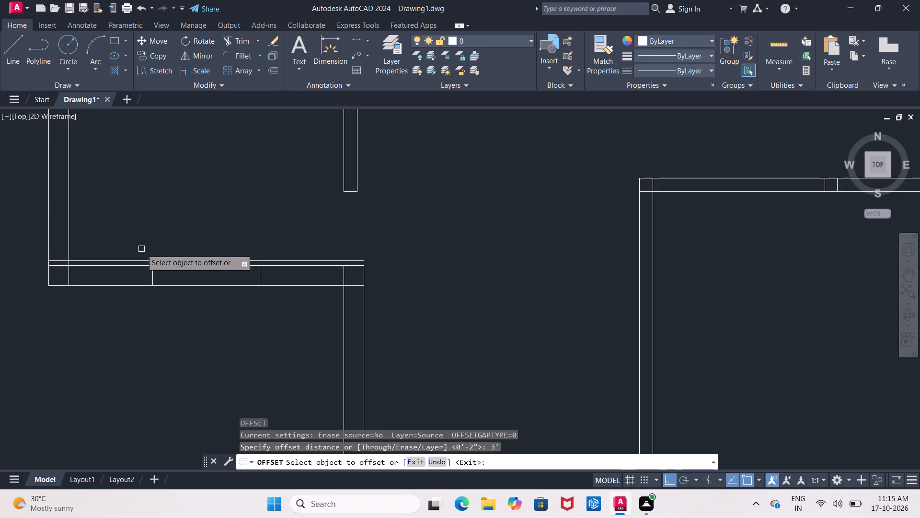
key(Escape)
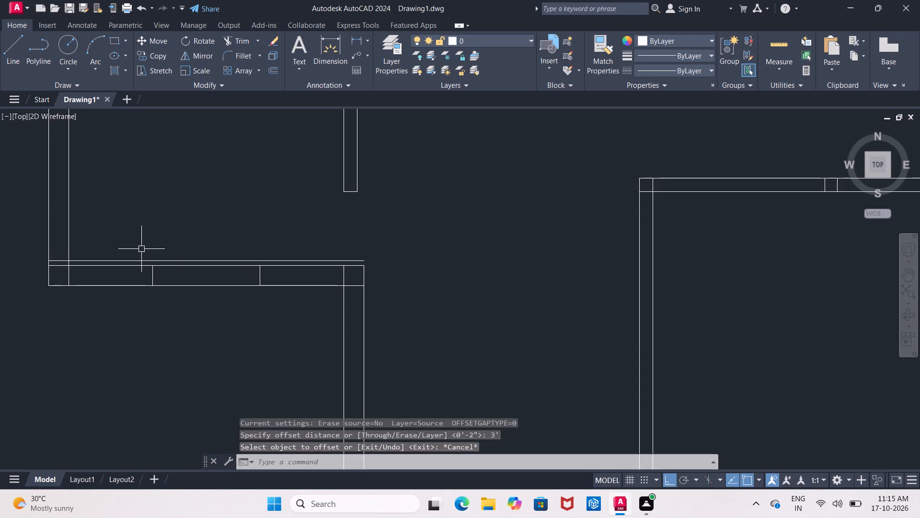
Offset the inner line of the lower-middle room's left exterior wall 3'6" to the left, across the lower-left room's bottom wall.
key(o)
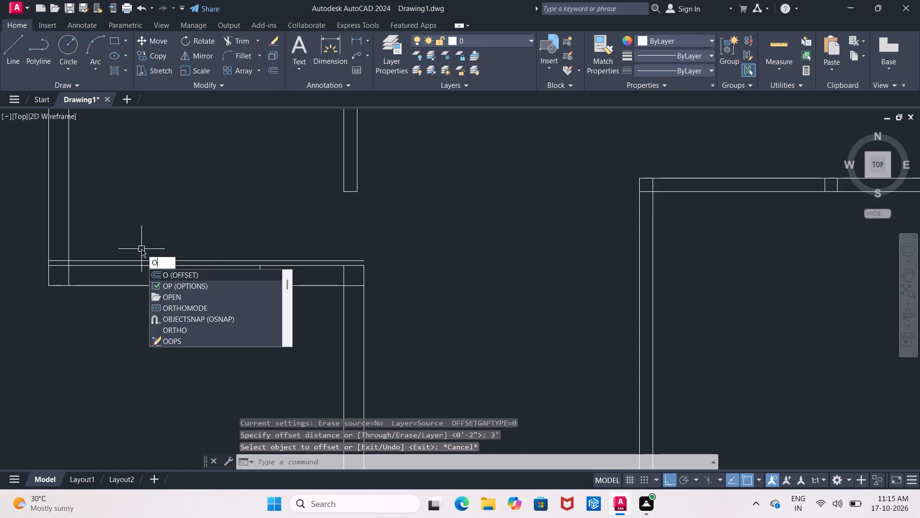
key(Return)
key(3)
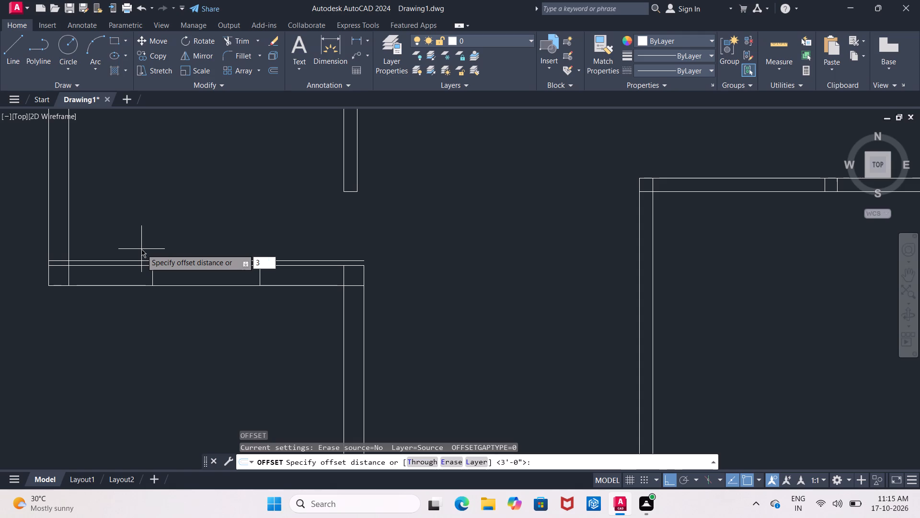
key(BackSpace)
text(4')
key(Return)
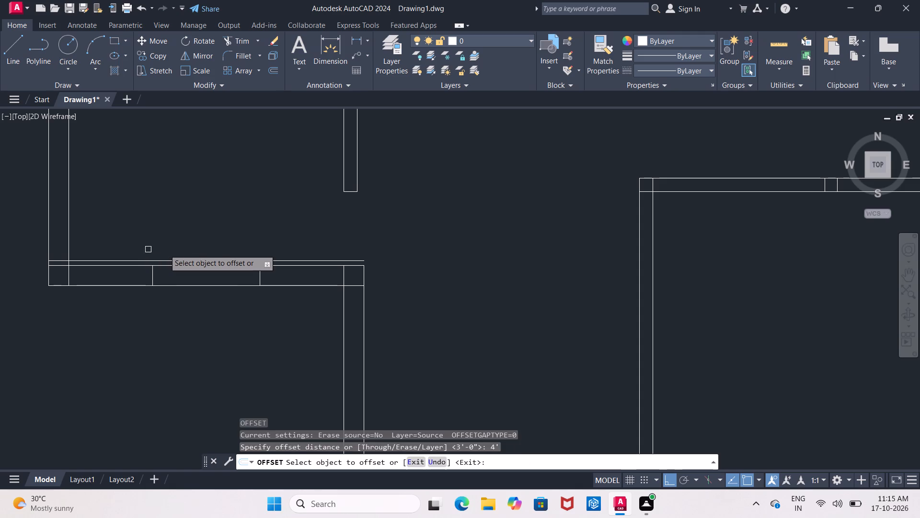
click(366, 278)
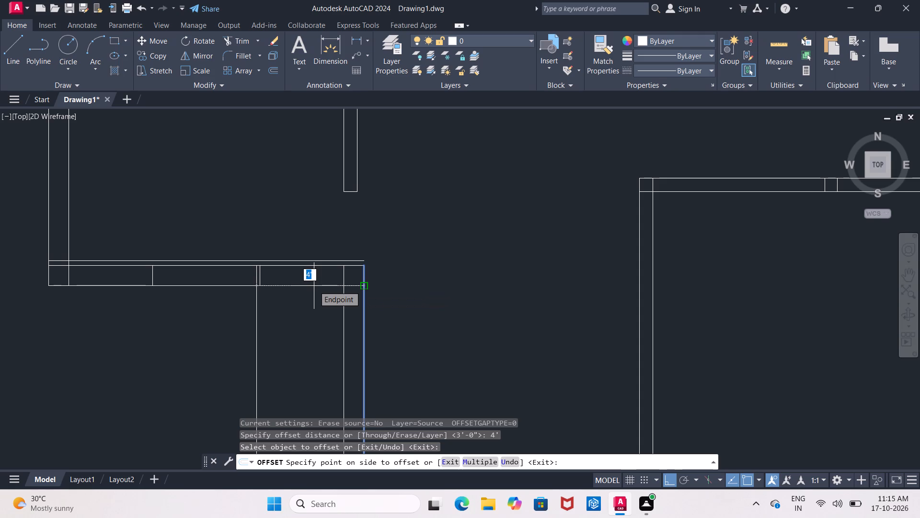
key(BackSpace)
text(3'6")
key(Return)
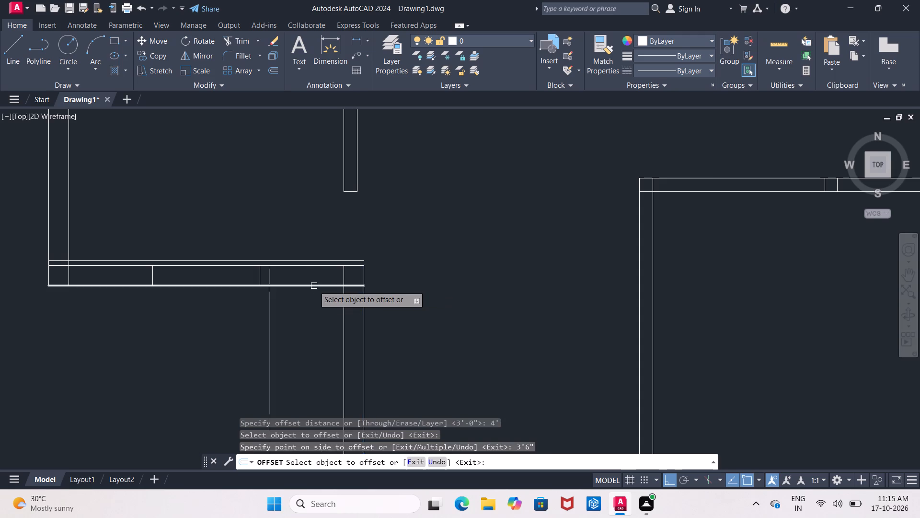
key(Escape)
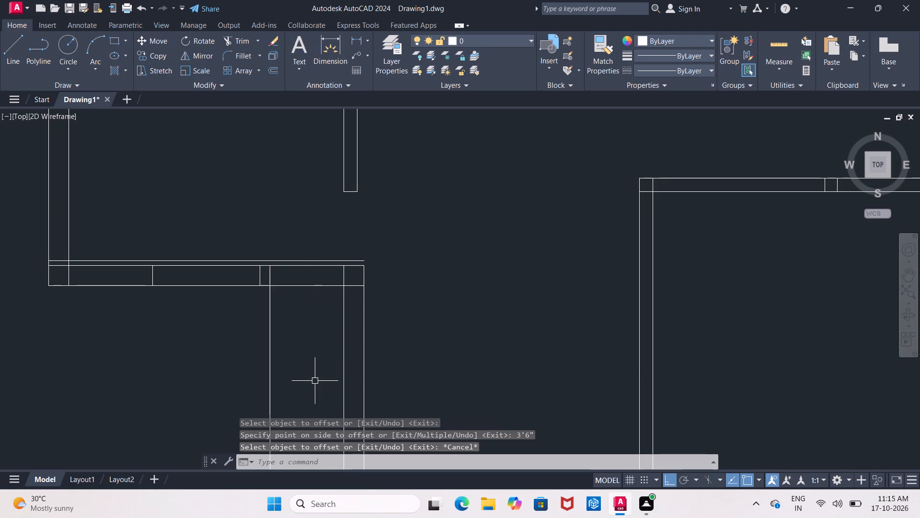
Extend the 3'6" vertical offset line up to the line 2" above the lower-left room's bottom wall.
key(Escape)
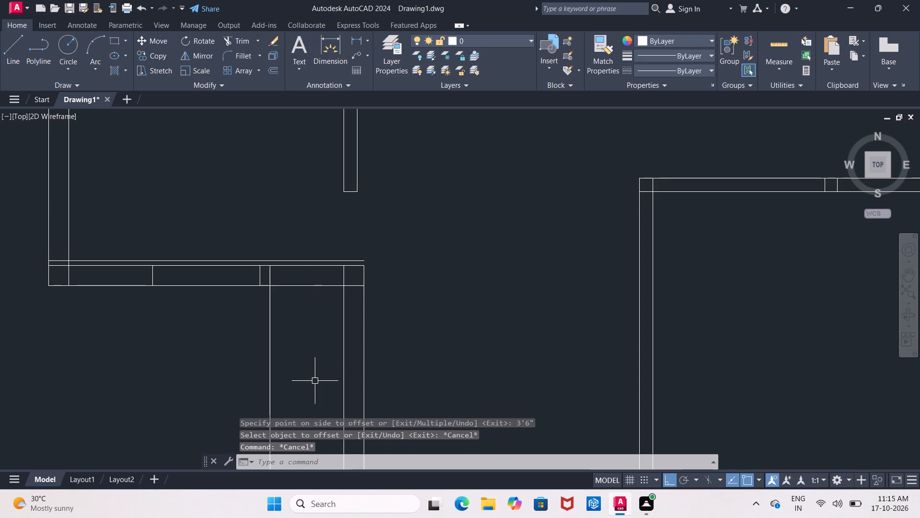
key(e)
key(x)
key(Return)
key(Return)
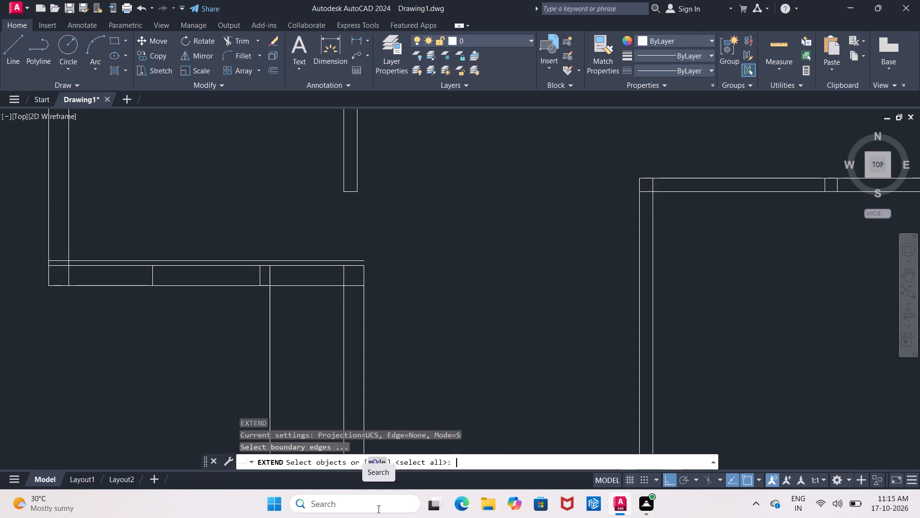
click(268, 326)
key(Escape)
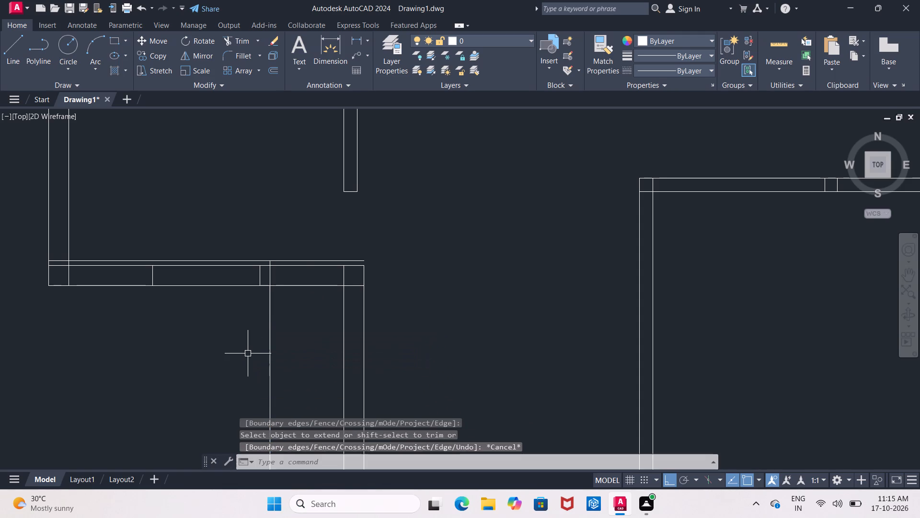
Trim the vertical guide below and across the bottom wall, and the 2" offset line left of it, leaving the 3'6" door leaf line.
text(TR)
key(Return)
key(Return)
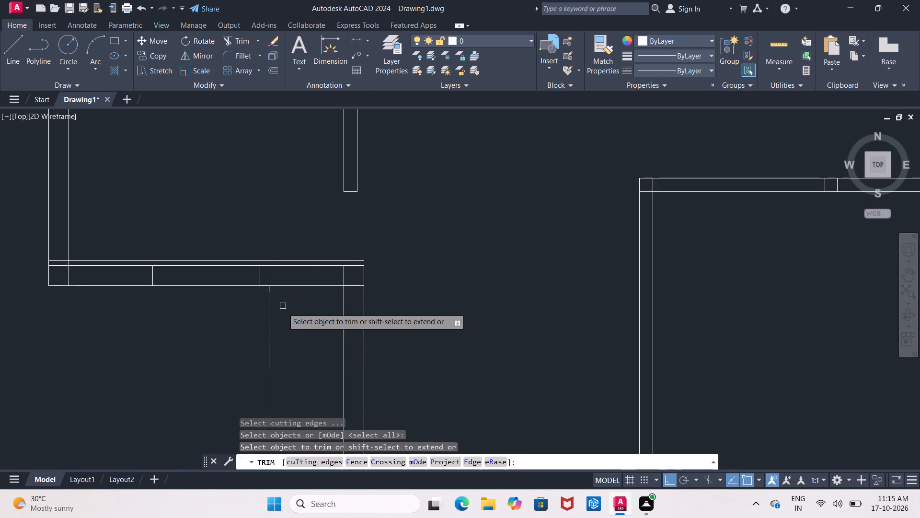
click(269, 321)
scroll(273, 277, up, 1)
click(268, 275)
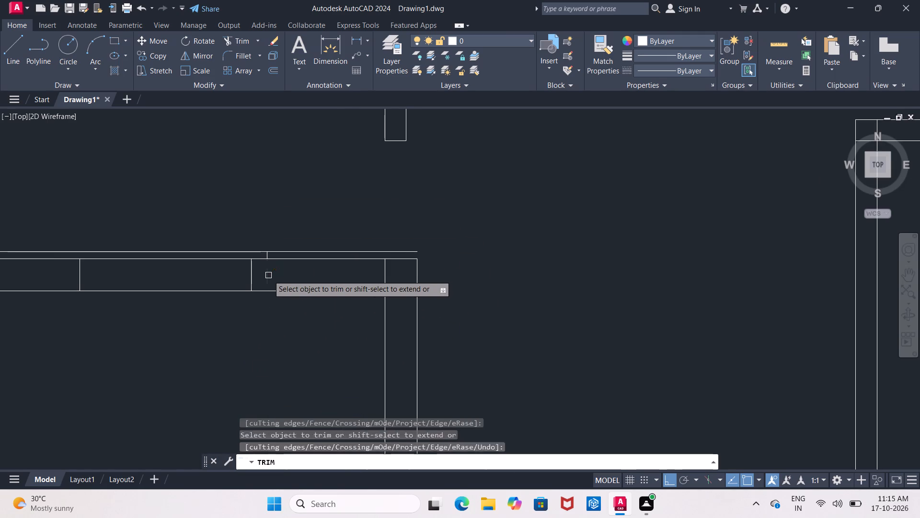
click(249, 249)
scroll(249, 250, down, 1)
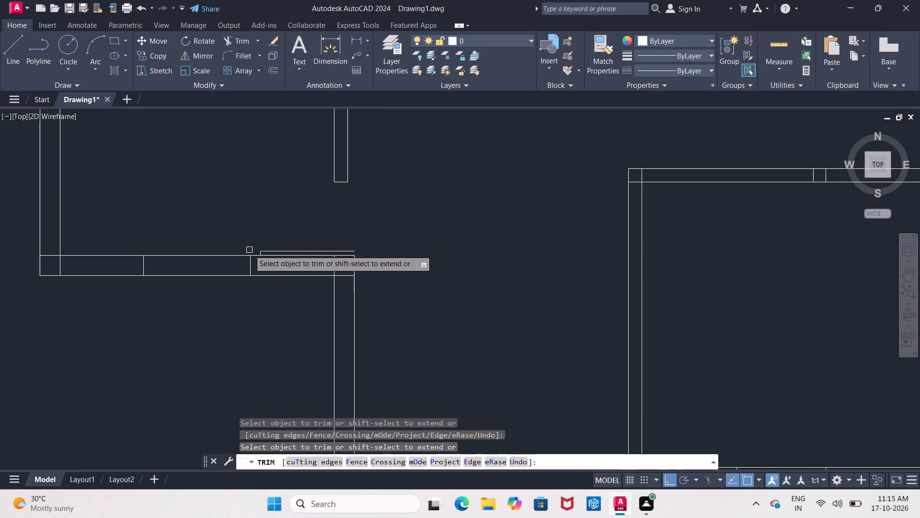
key(Escape)
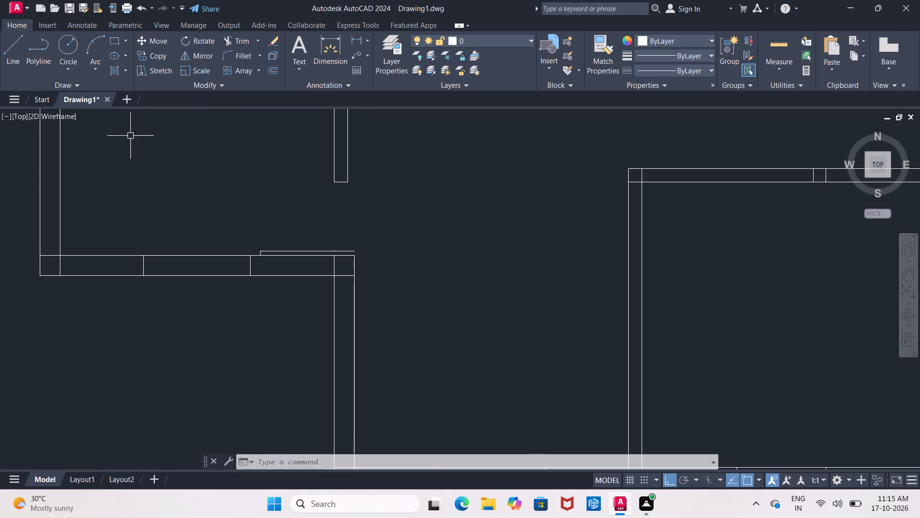
Erase the short vertical stub joining the door leaf line's left end to the lower-left room's bottom wall.
text(TR)
key(Return)
key(Return)
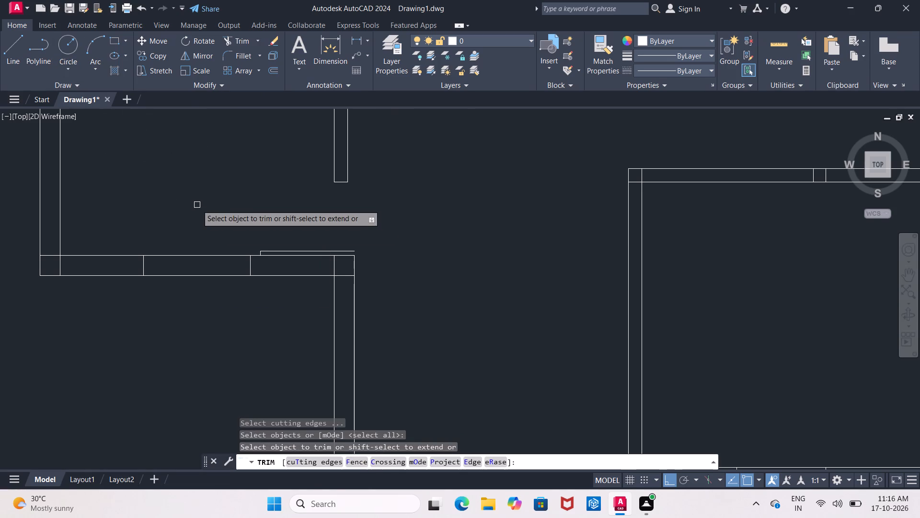
scroll(259, 250, up, 5)
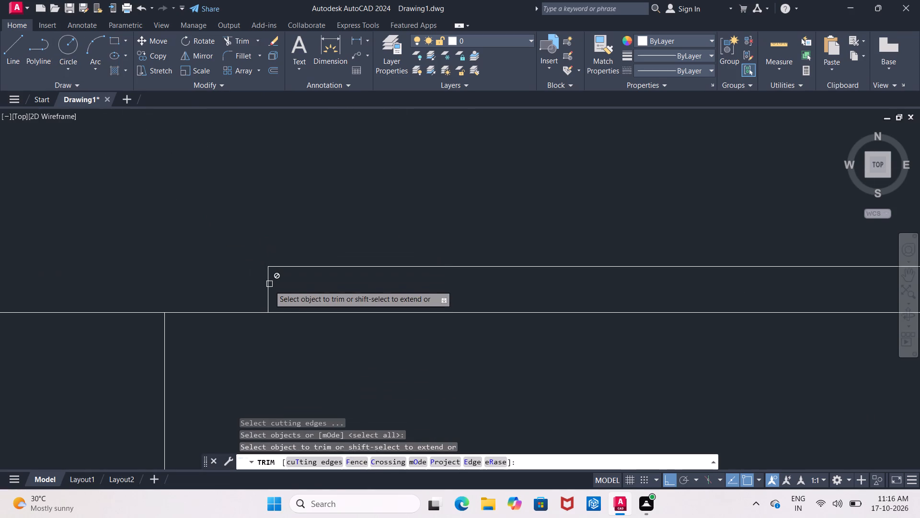
click(266, 289)
key(Escape)
click(266, 289)
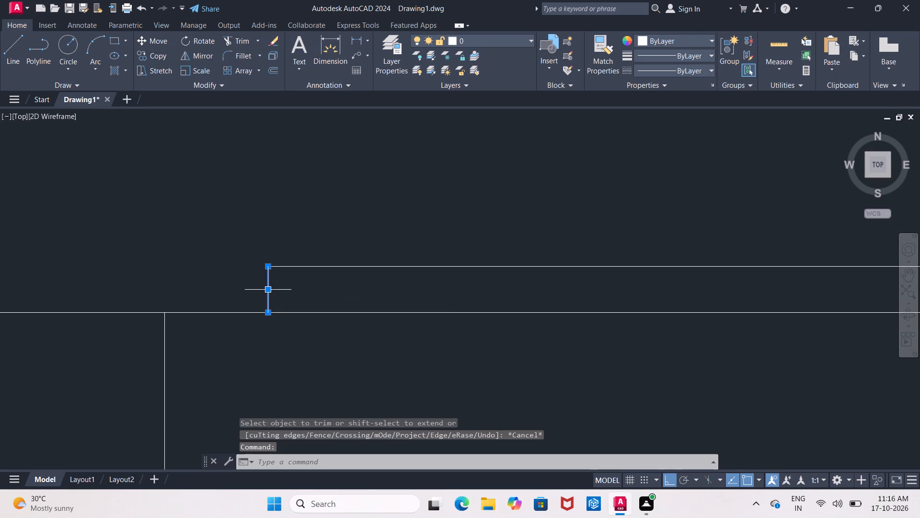
key(Delete)
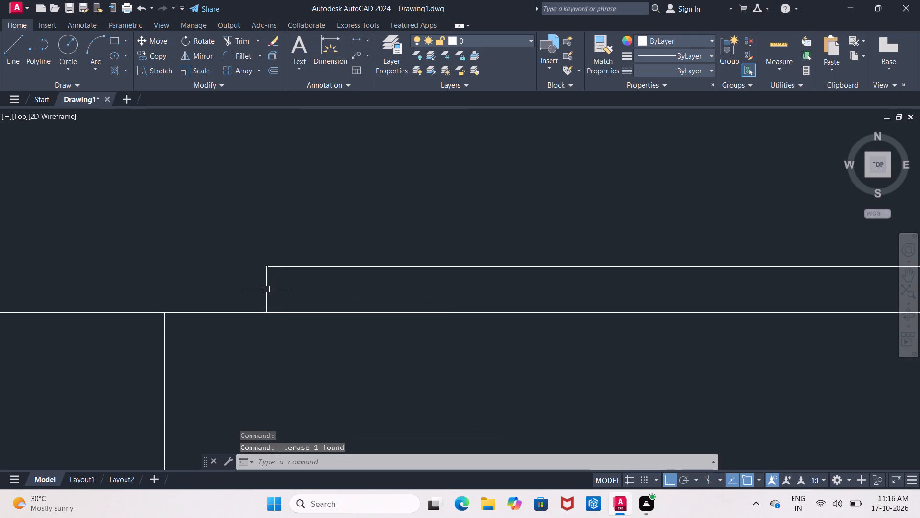
Extend both lines of the lower-middle room's left exterior wall up to the door leaf line.
scroll(281, 296, down, 3)
middle_drag(351, 318, 278, 320)
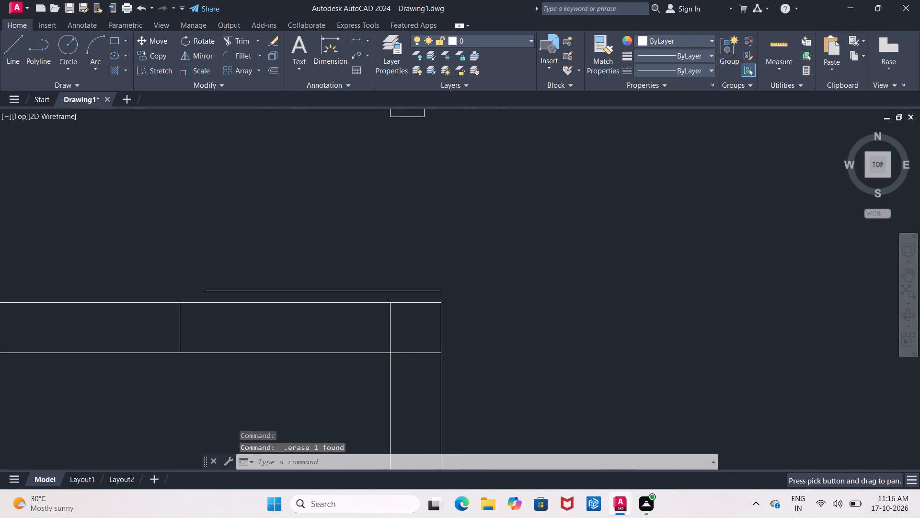
key(Escape)
text(EX)
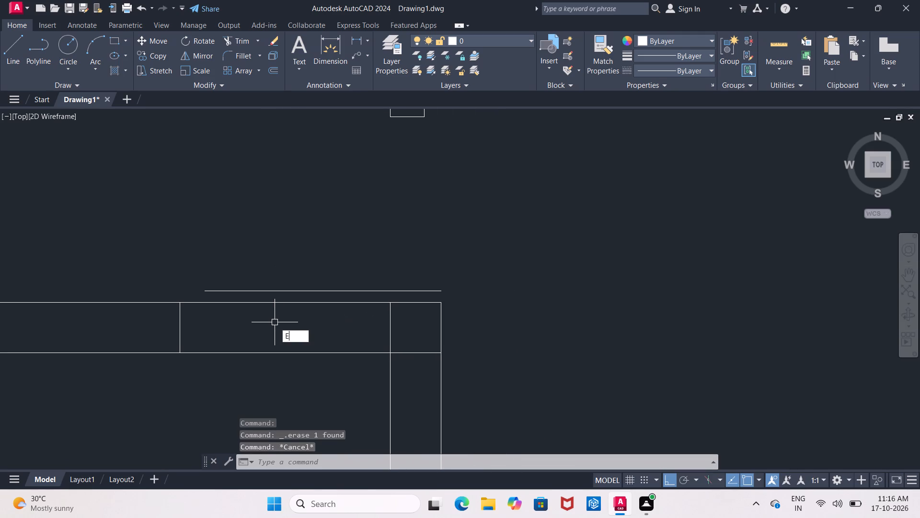
key(Return)
key(Return)
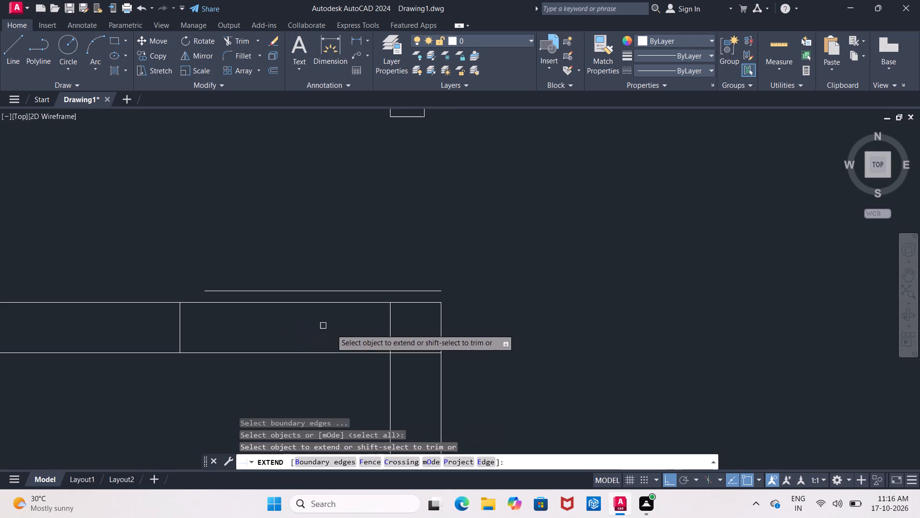
click(391, 339)
click(440, 345)
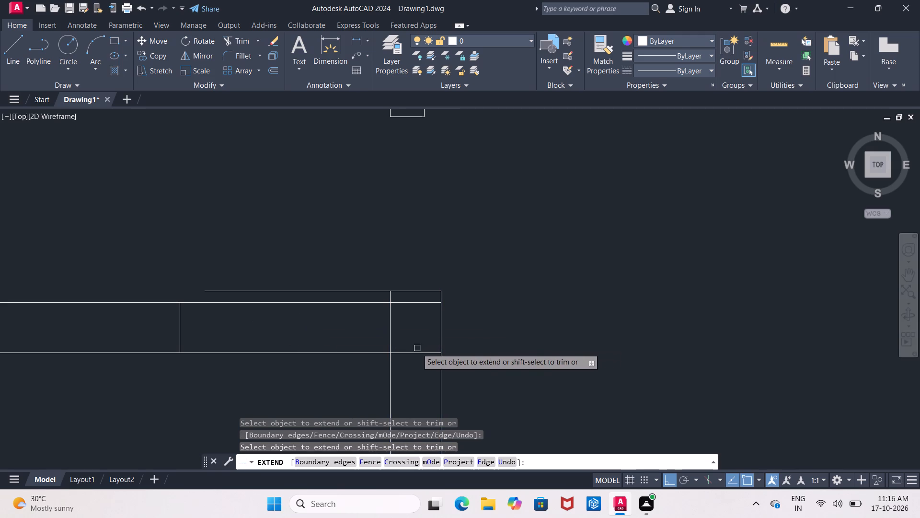
key(Escape)
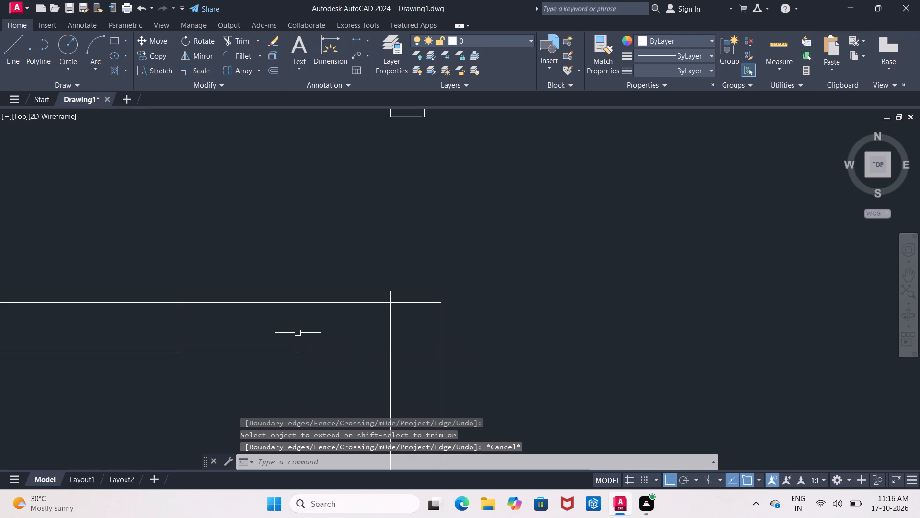
Trim the overlapping wall lines inside the corner where the lower-left room's bottom wall meets the lower-middle room's left wall.
text(TR)
key(Return)
key(Return)
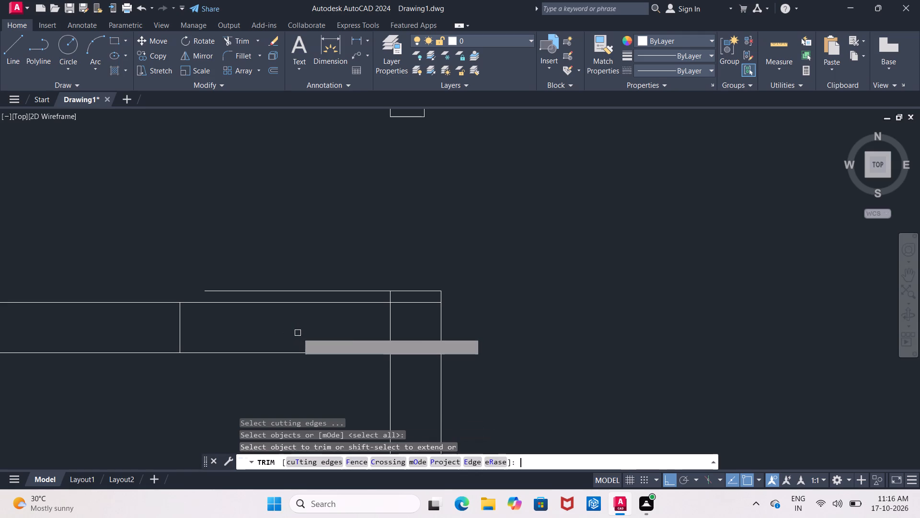
click(428, 356)
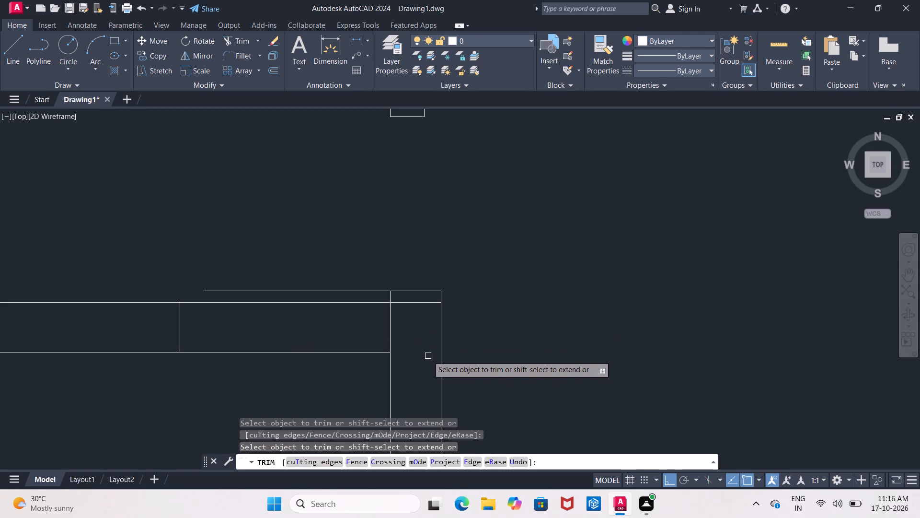
click(393, 328)
scroll(393, 328, down, 2)
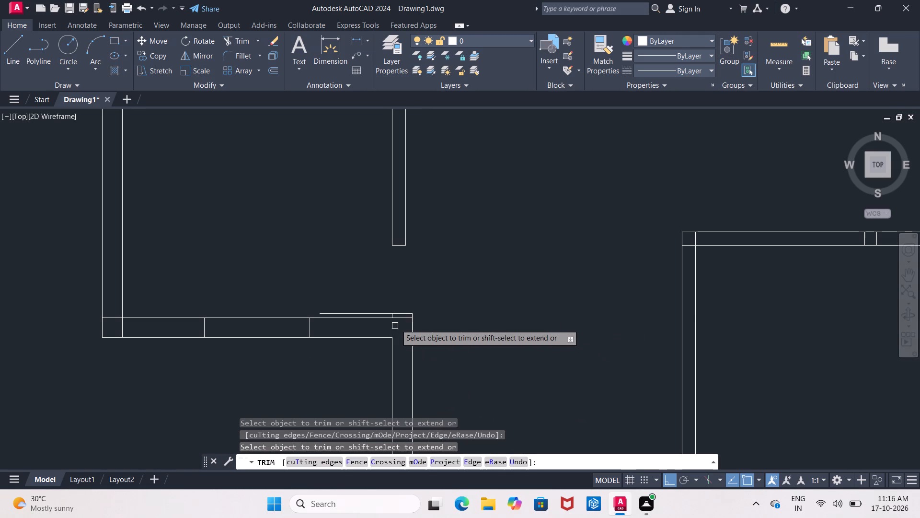
click(398, 319)
key(Escape)
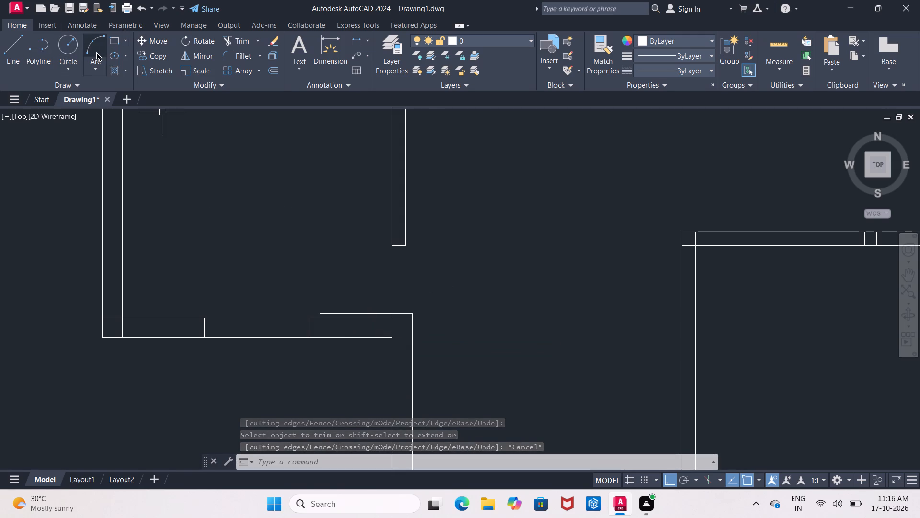
Draw the door swing with a Start, End, Direction arc from the wall end's lower-left corner to the leaf line's free end.
click(97, 67)
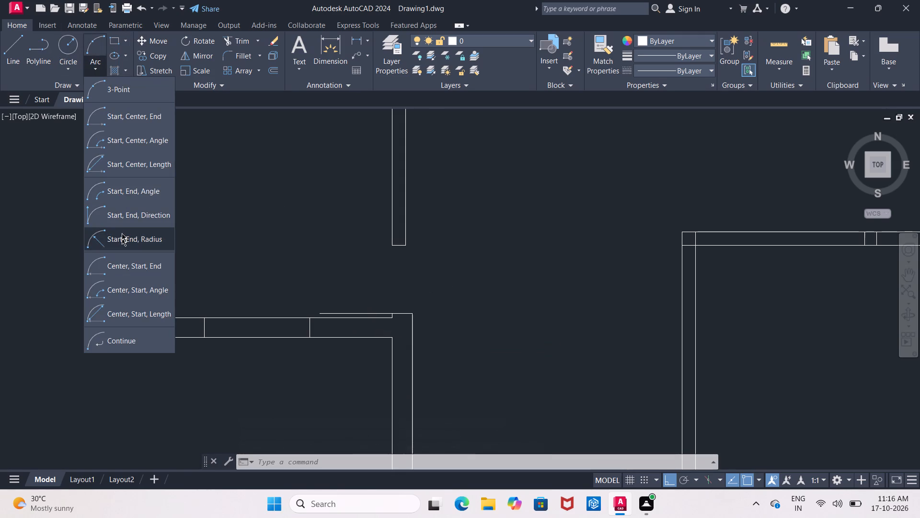
click(122, 222)
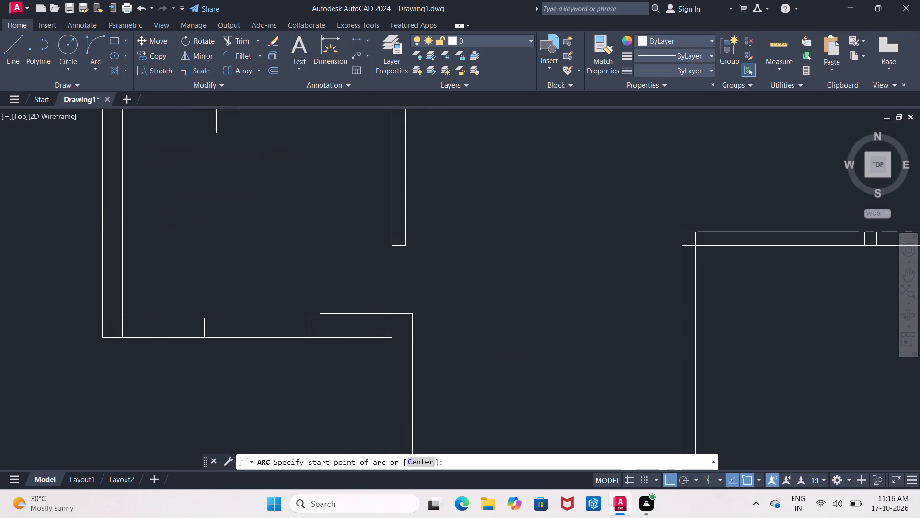
click(393, 246)
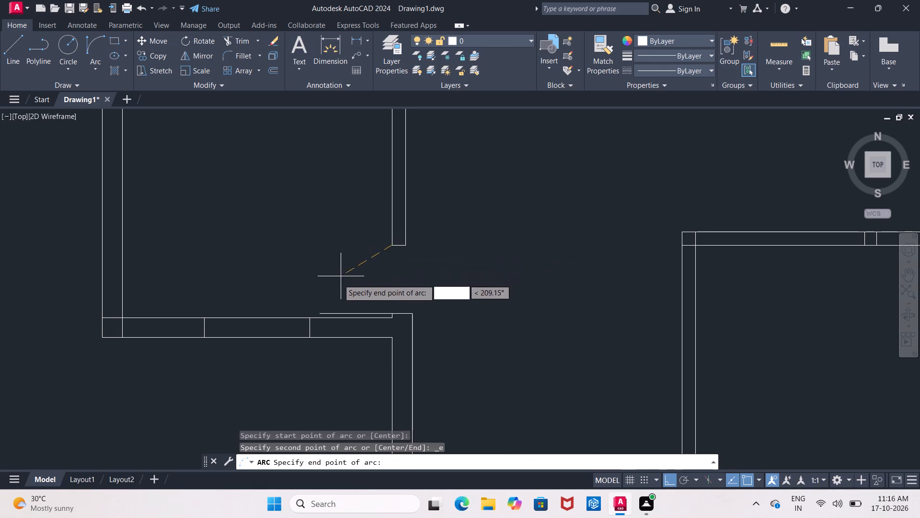
click(321, 311)
click(295, 271)
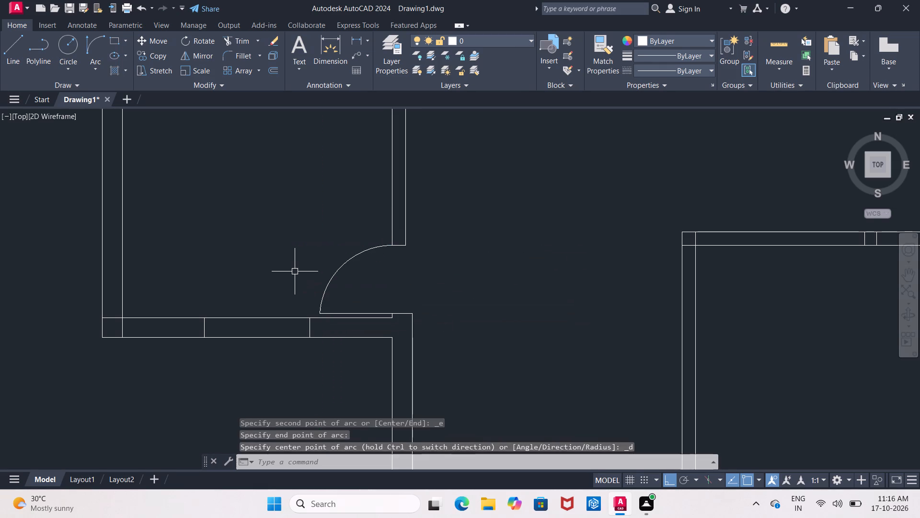
Offset by 2' the right line of the partition between the two upper-left rooms rightward and the lower line of their bottom wall upward.
scroll(295, 271, down, 2)
middle_drag(295, 271, 230, 236)
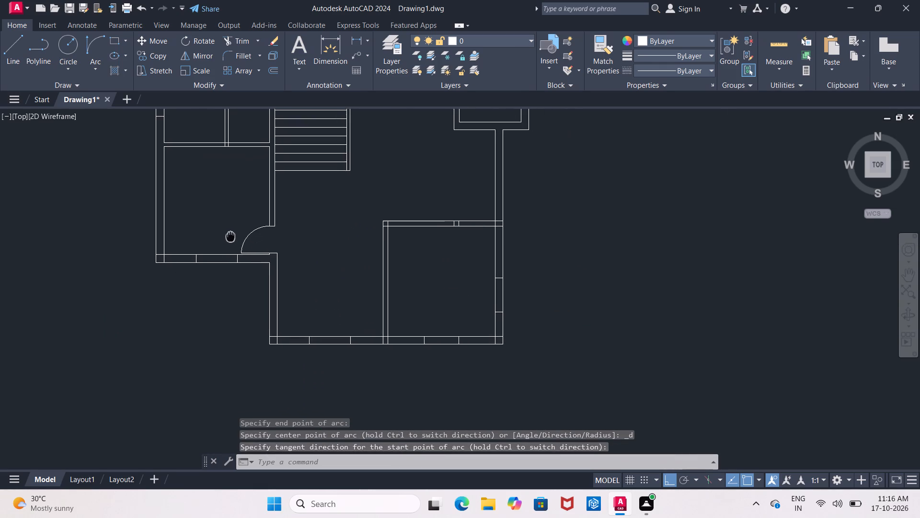
middle_drag(230, 236, 228, 256)
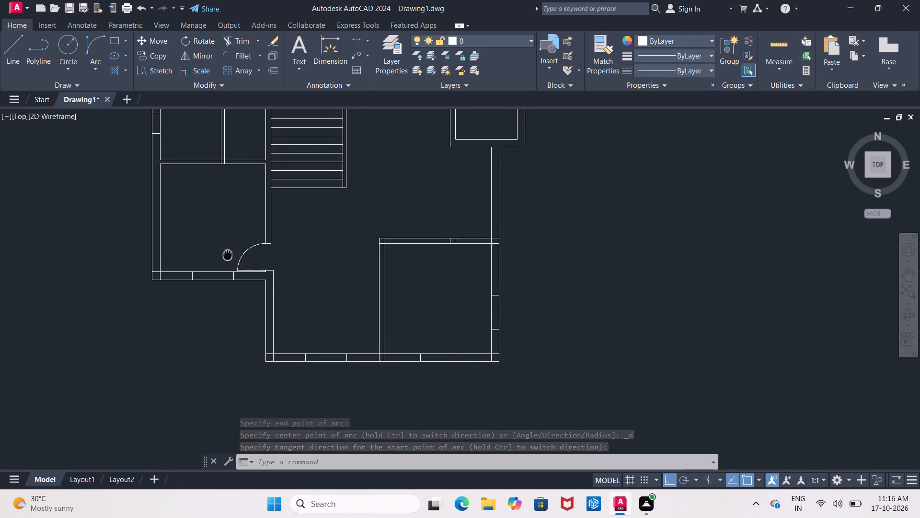
middle_drag(228, 256, 232, 281)
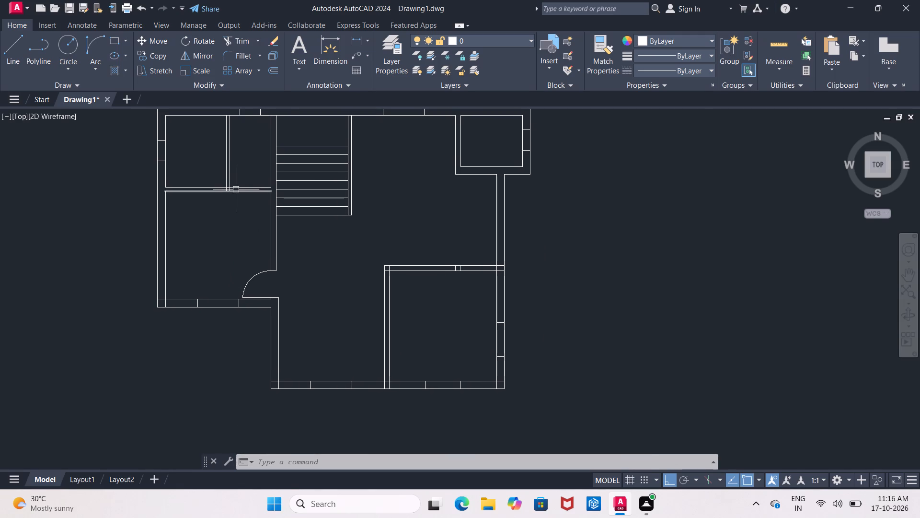
scroll(236, 189, up, 2)
middle_drag(234, 214, 198, 276)
scroll(198, 276, down, 1)
key(Escape)
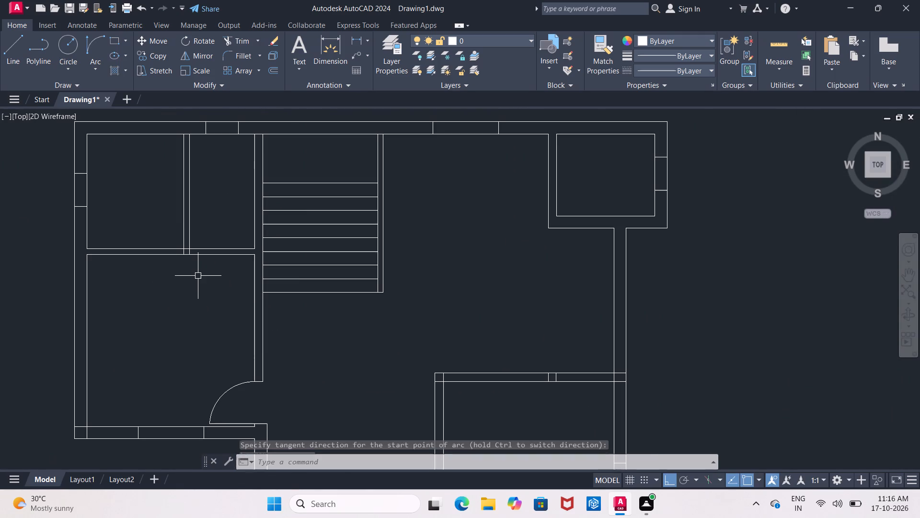
key(o)
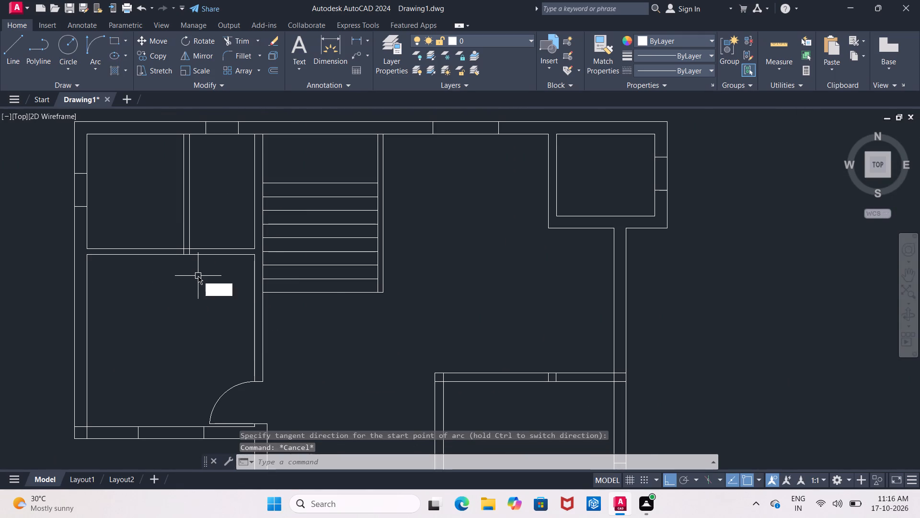
key(Return)
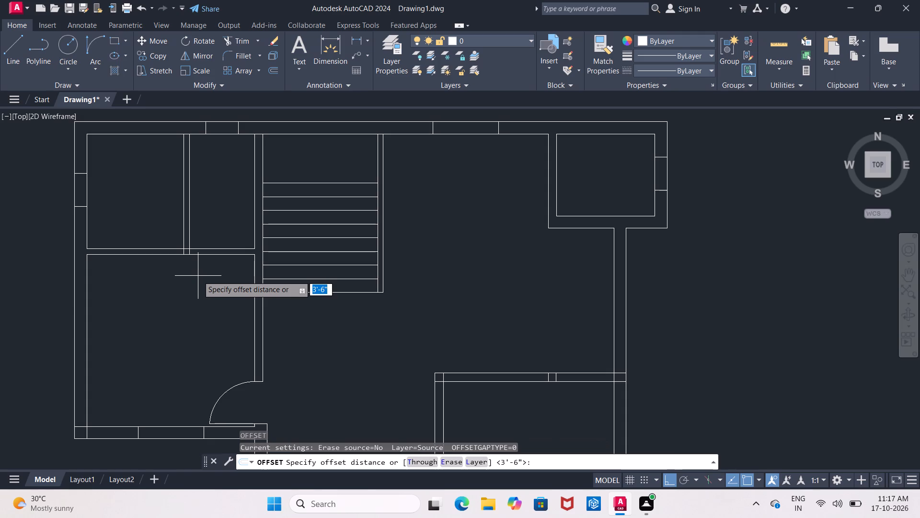
text(2')
key(Return)
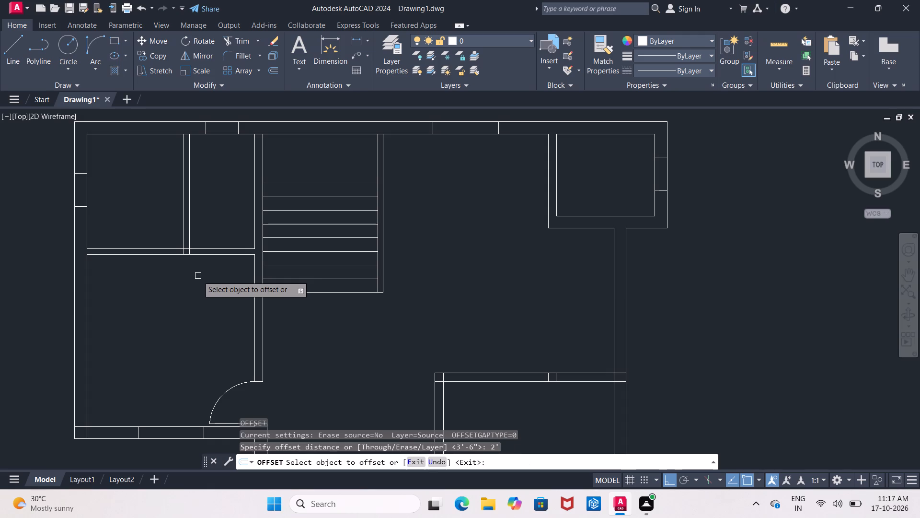
click(191, 235)
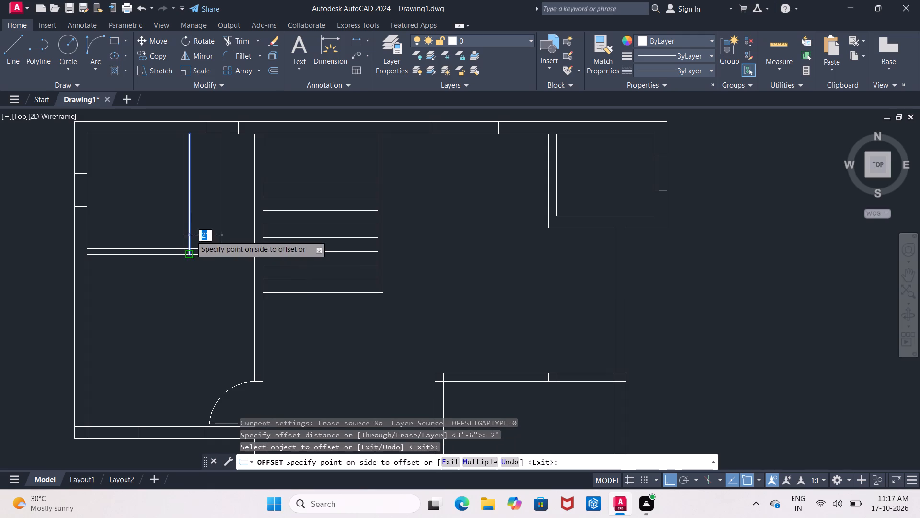
click(210, 242)
click(207, 253)
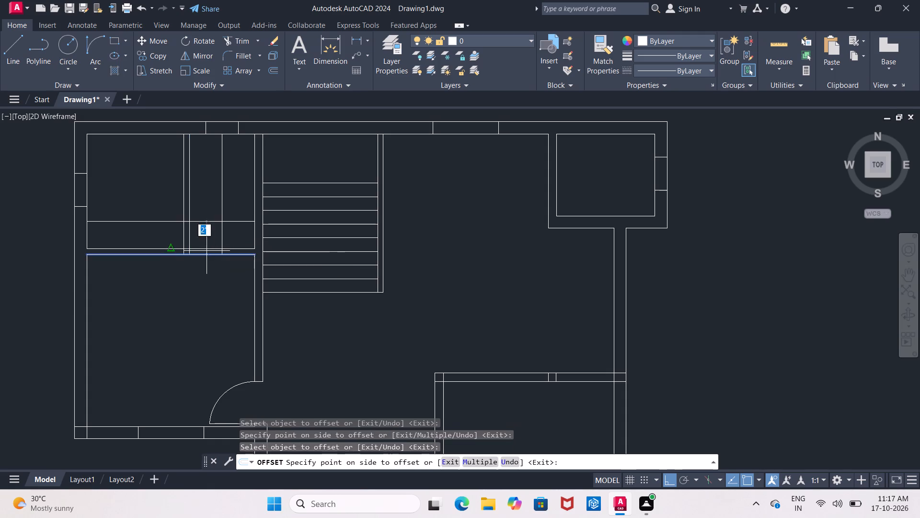
click(197, 220)
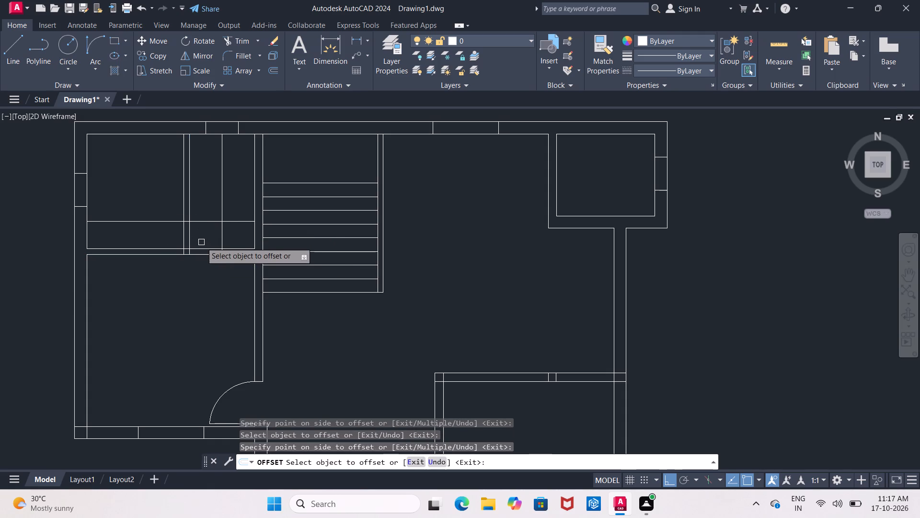
key(Escape)
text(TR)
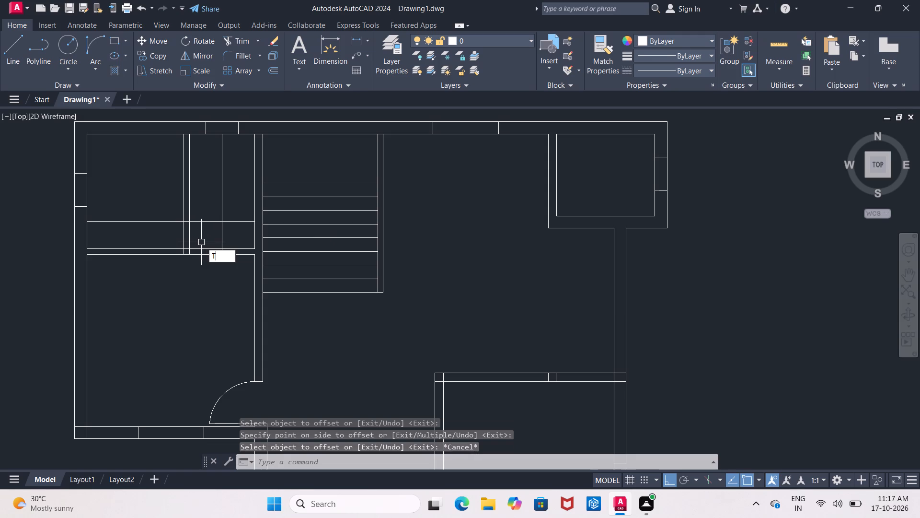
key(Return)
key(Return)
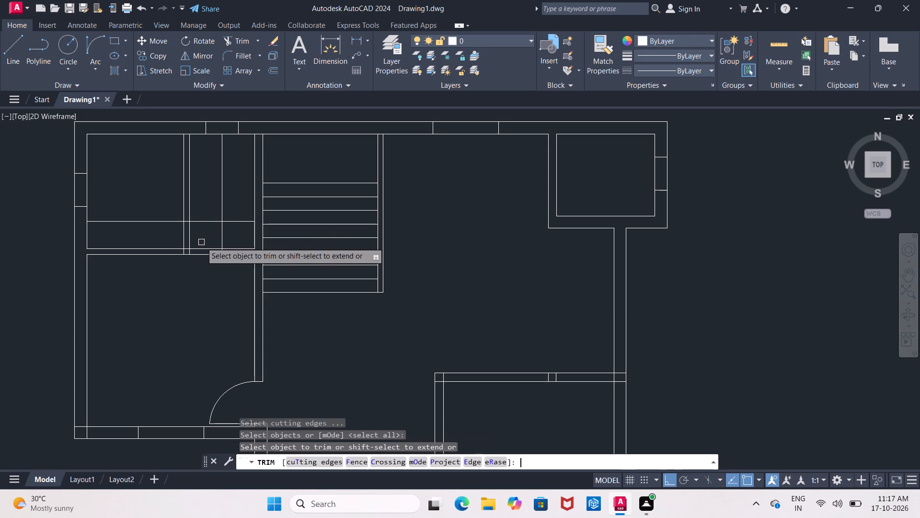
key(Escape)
Offset the right line of the partition between the upper-left rooms by 2" toward the partition's left line.
key(o)
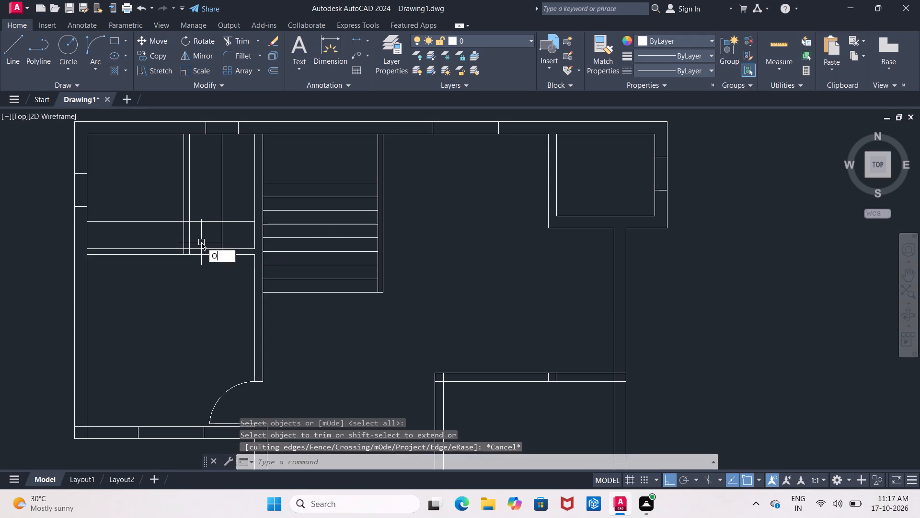
key(Return)
text(2")
key(Return)
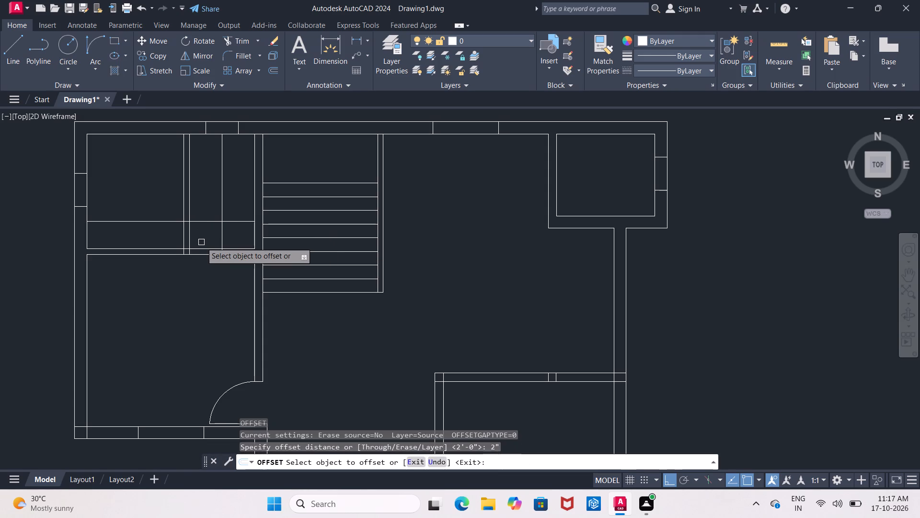
click(191, 240)
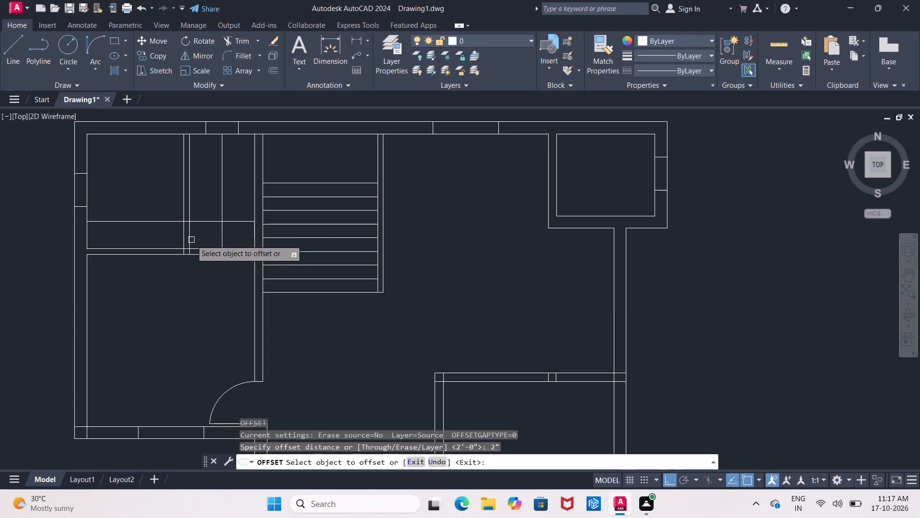
click(194, 240)
key(Escape)
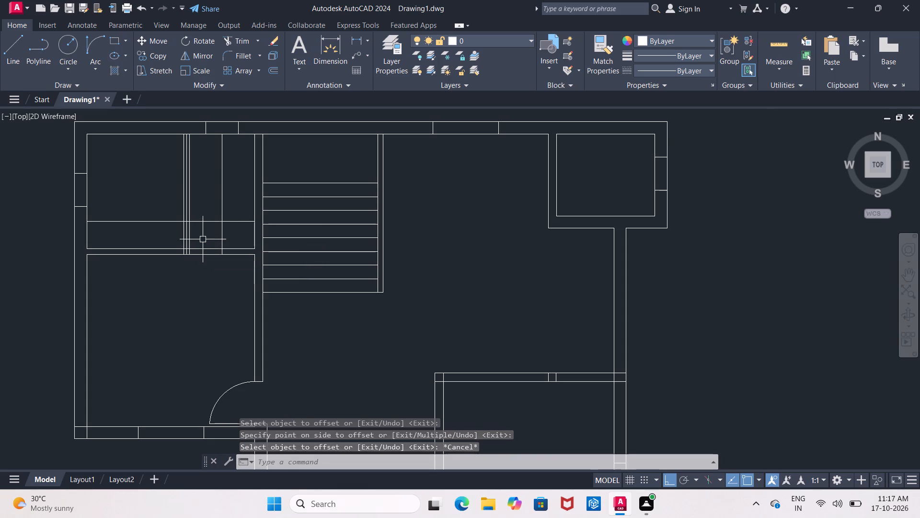
Trim the partition's original right line above the horizontal guide, leaving a 2' door leaf, and trim the guide piece beside it.
scroll(203, 239, up, 1)
key(Escape)
text(TR)
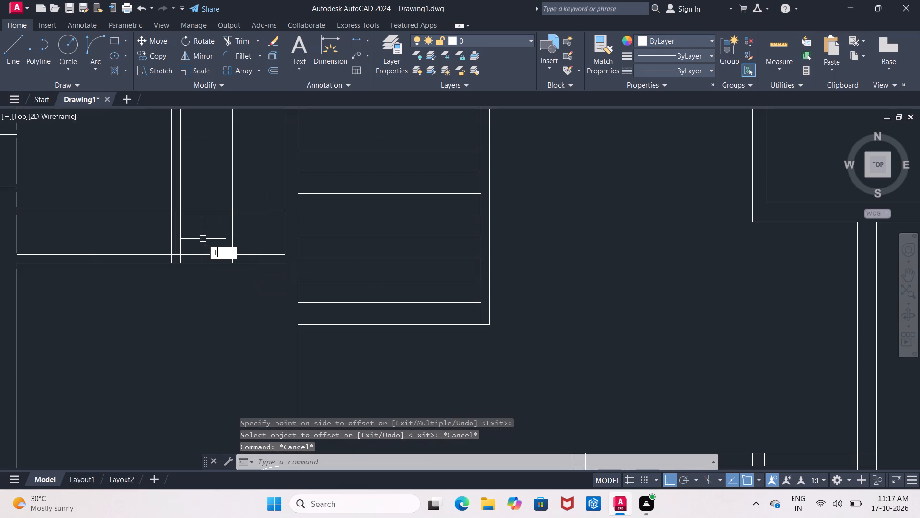
key(Return)
key(Return)
scroll(198, 225, up, 3)
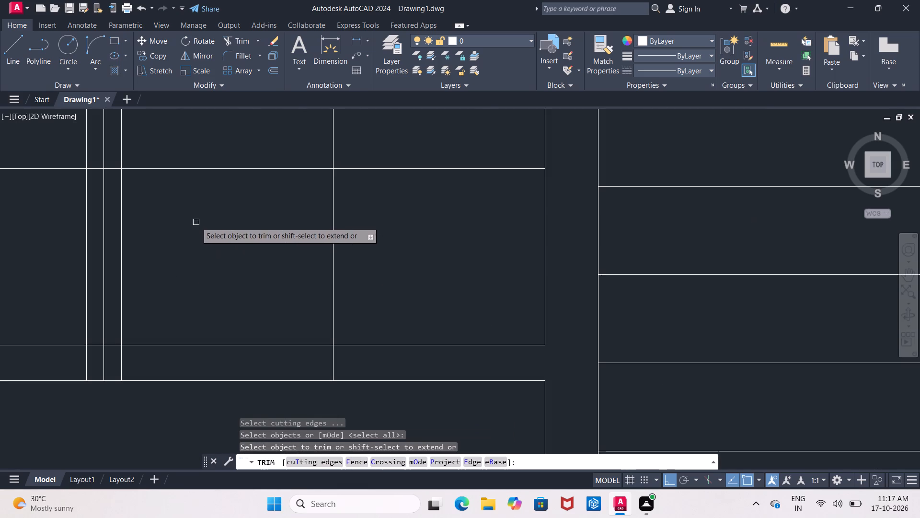
click(119, 157)
click(116, 167)
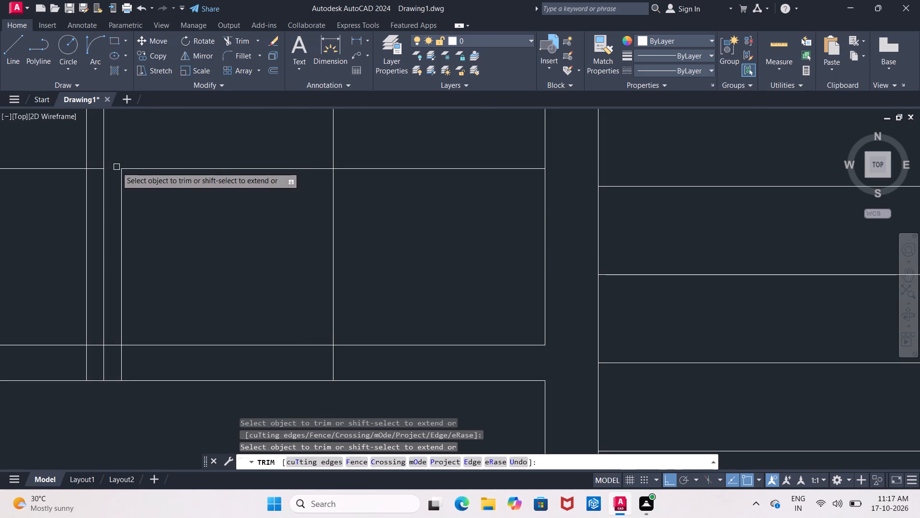
Trim the wall lines and guide lines crossing the 2' doorway into the narrow room beside the stairs.
drag(212, 133, 216, 388)
drag(322, 232, 347, 239)
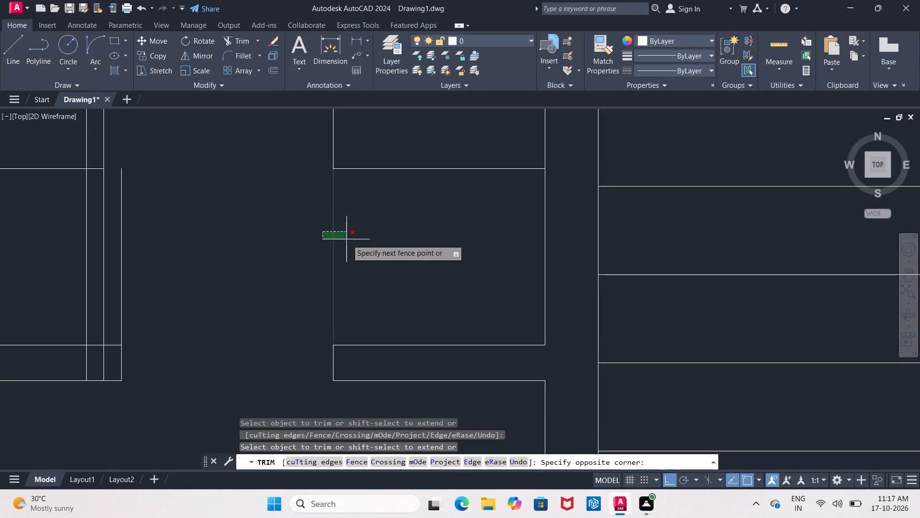
drag(347, 239, 347, 240)
click(347, 240)
key(Escape)
Erase the leftover vertical guide line and both remaining horizontal guide lines in the two upper-left rooms.
scroll(358, 164, down, 1)
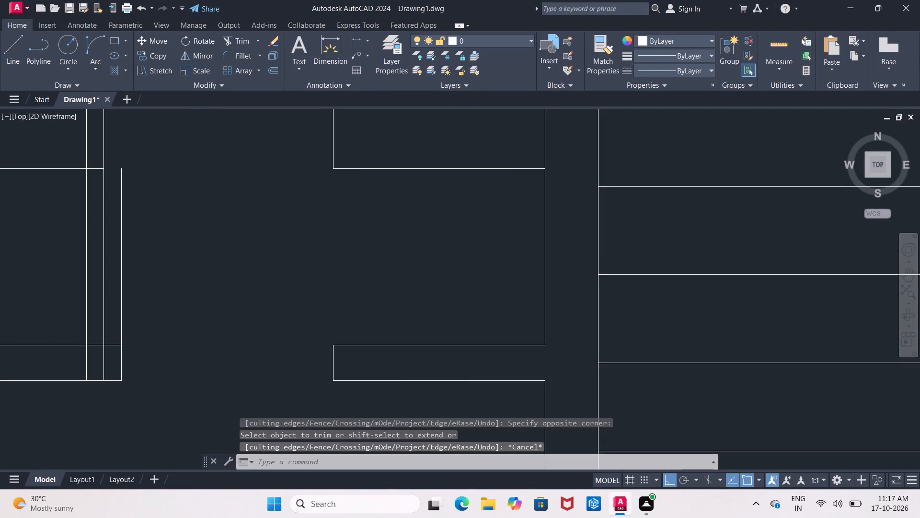
scroll(358, 164, down, 1)
middle_drag(358, 164, 333, 227)
scroll(334, 227, down, 2)
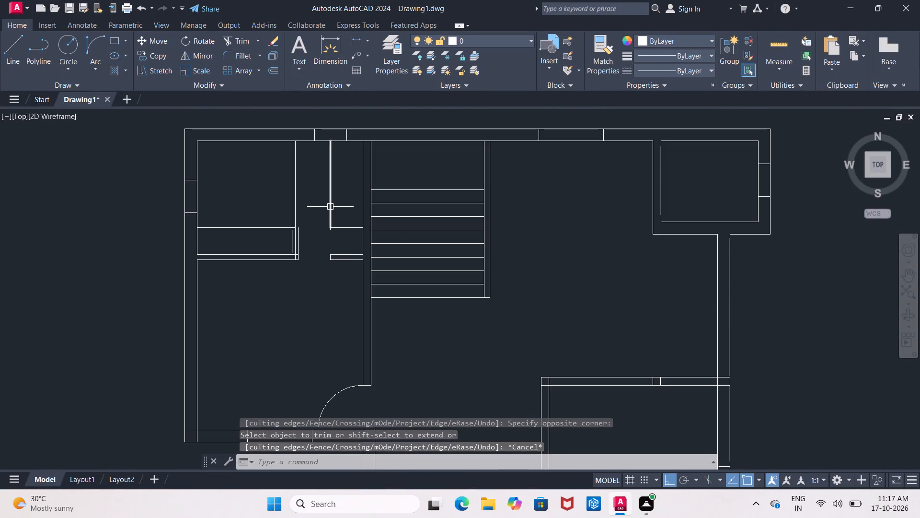
click(330, 207)
key(Delete)
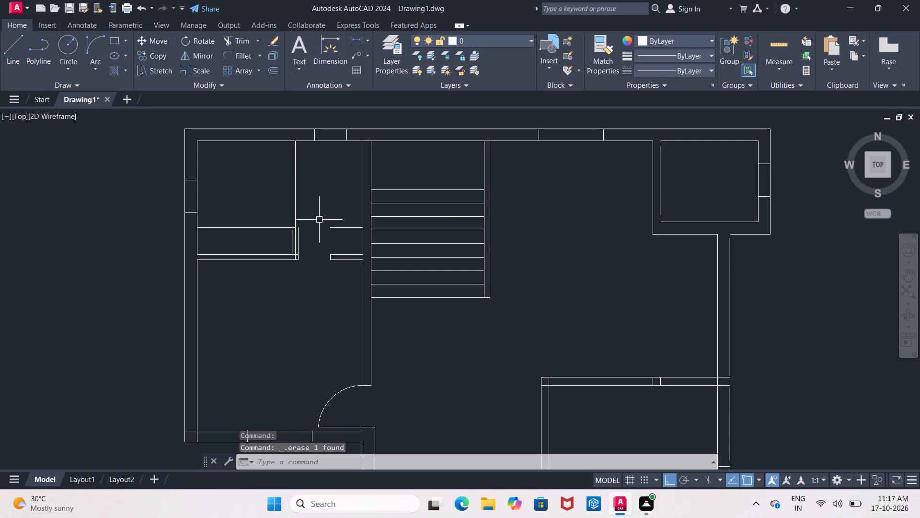
click(335, 228)
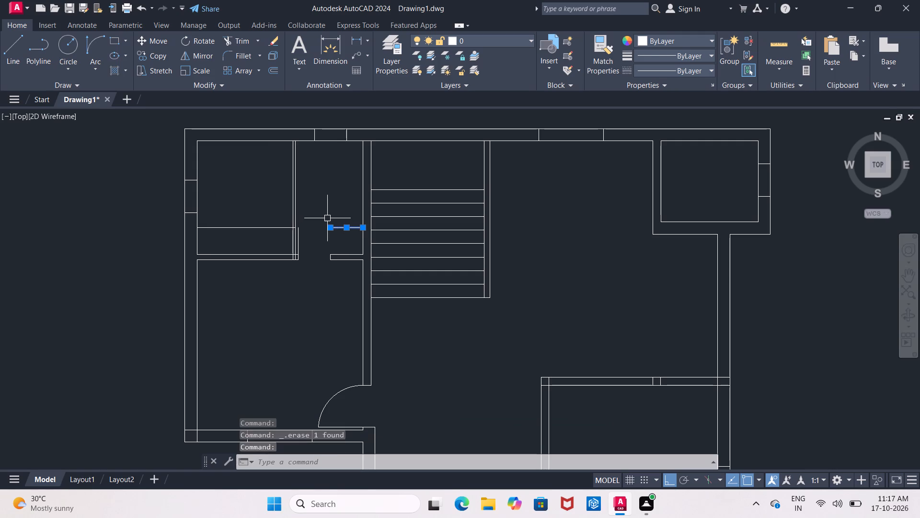
key(Delete)
scroll(290, 245, up, 1)
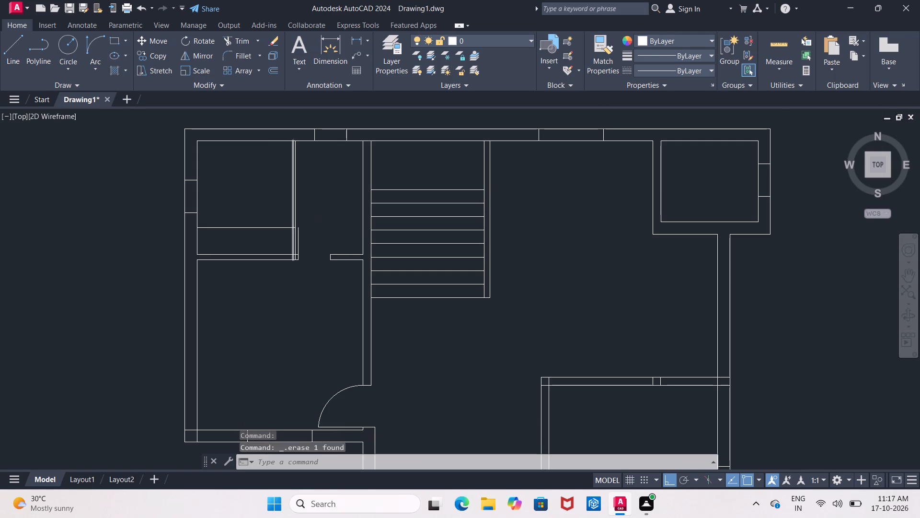
scroll(290, 245, up, 1)
click(260, 201)
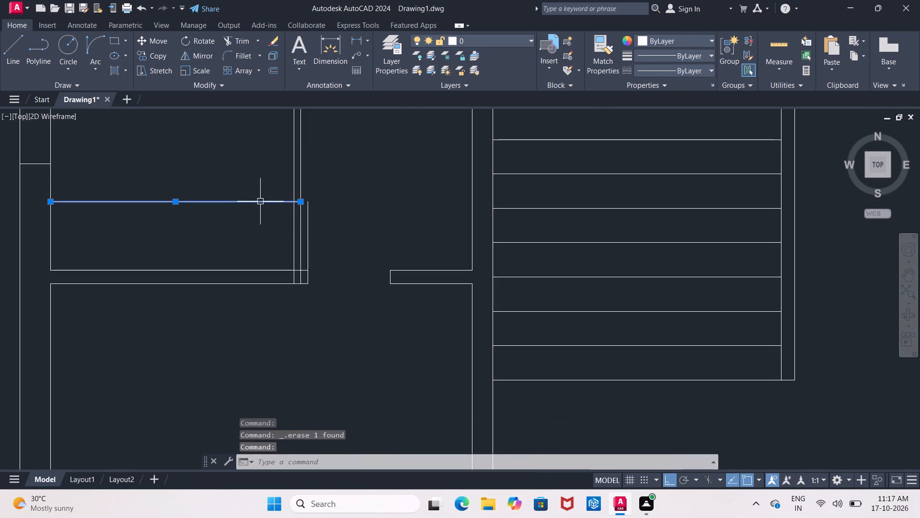
key(Delete)
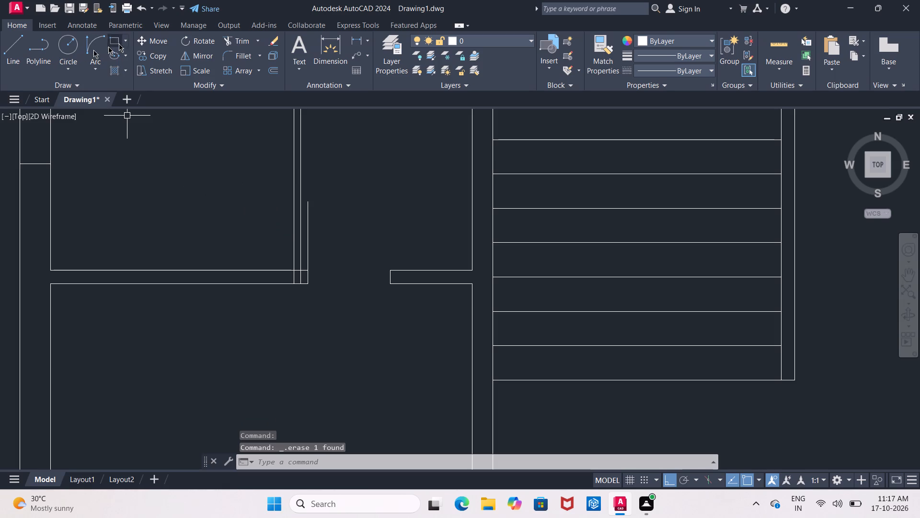
Draw the door swing with a Start, End, Direction arc from the doorway's right wall-end corner to the leaf's top end.
click(91, 41)
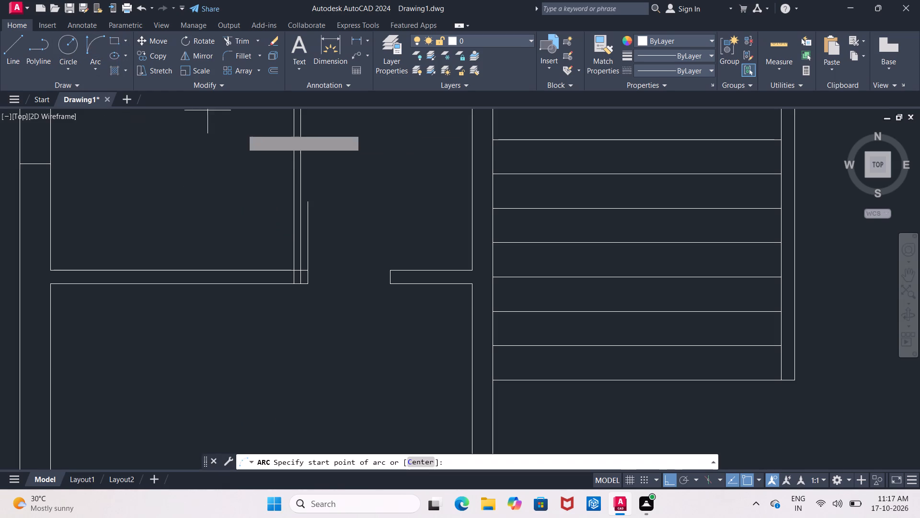
click(391, 269)
click(307, 205)
click(322, 194)
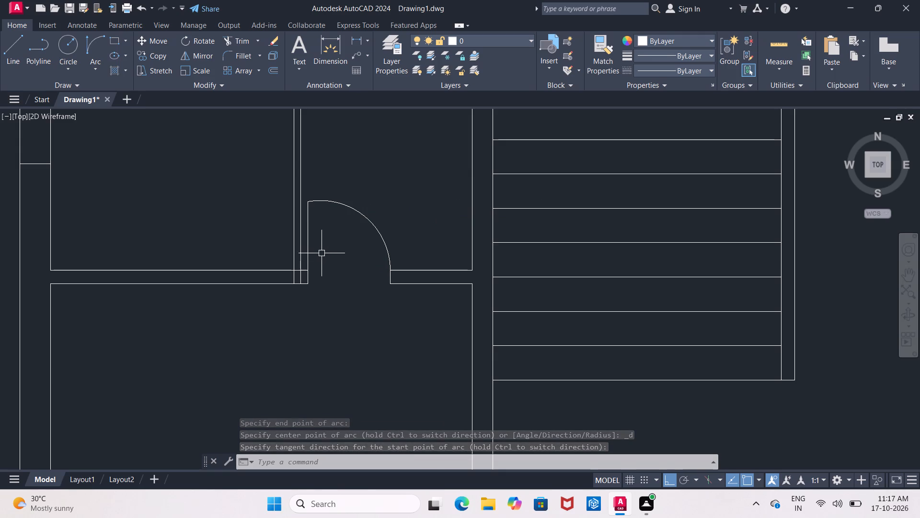
key(Escape)
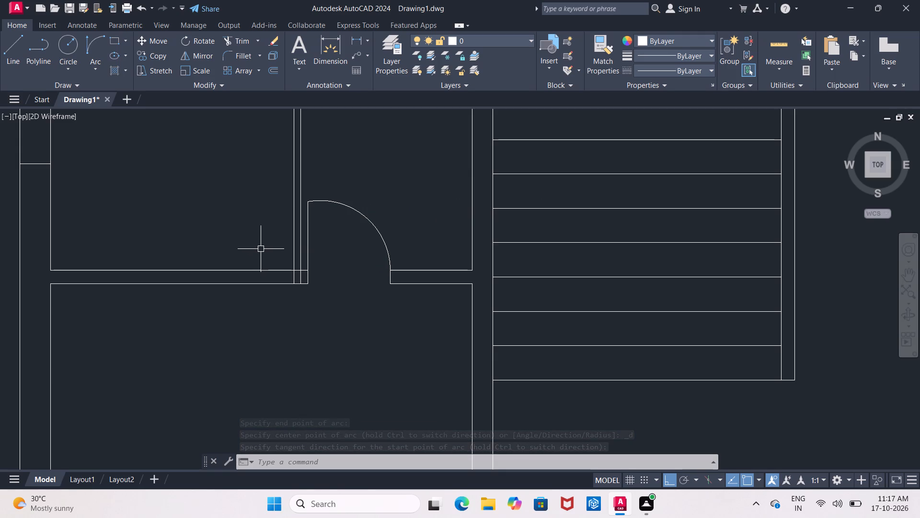
Offset the left line of the partition beside the new door by 2" to the left.
key(o)
key(Return)
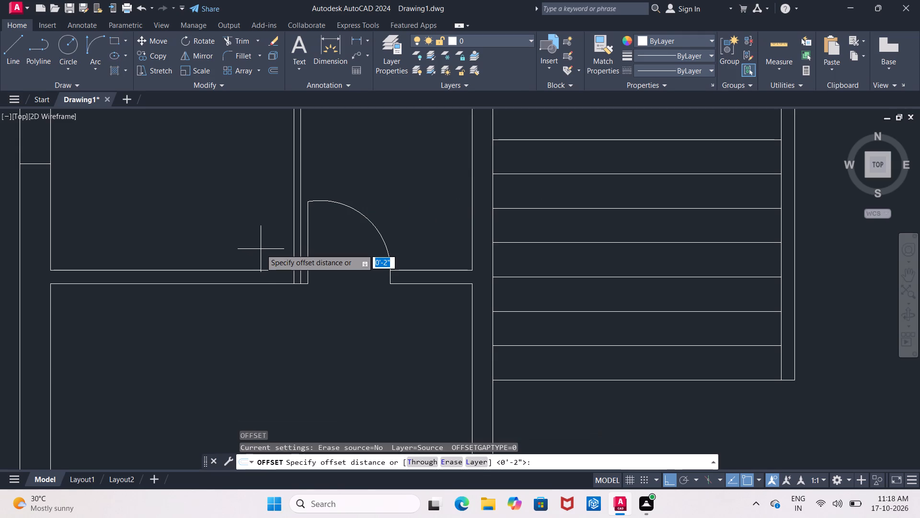
key(Return)
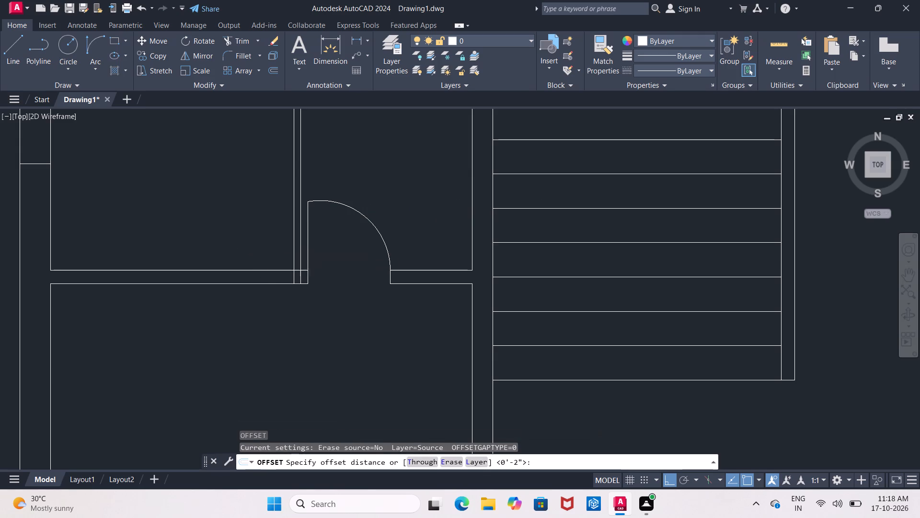
scroll(261, 249, up, 1)
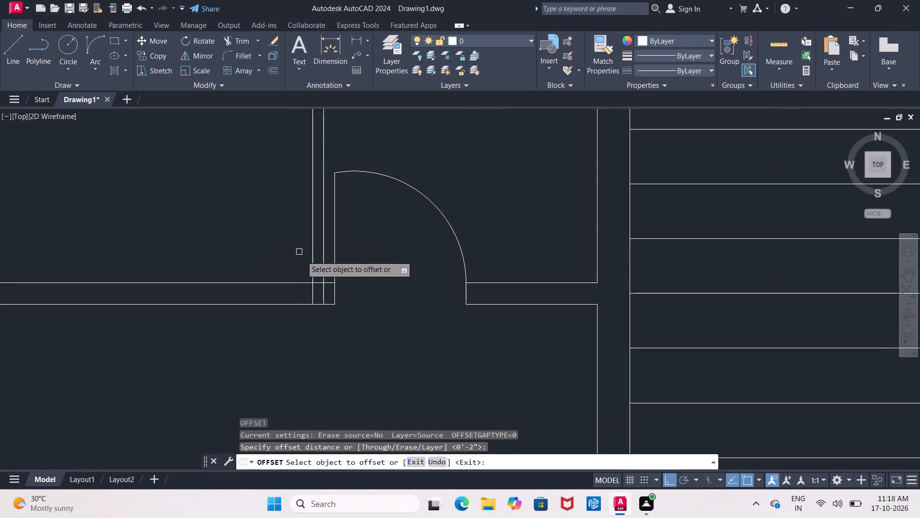
click(312, 270)
click(276, 271)
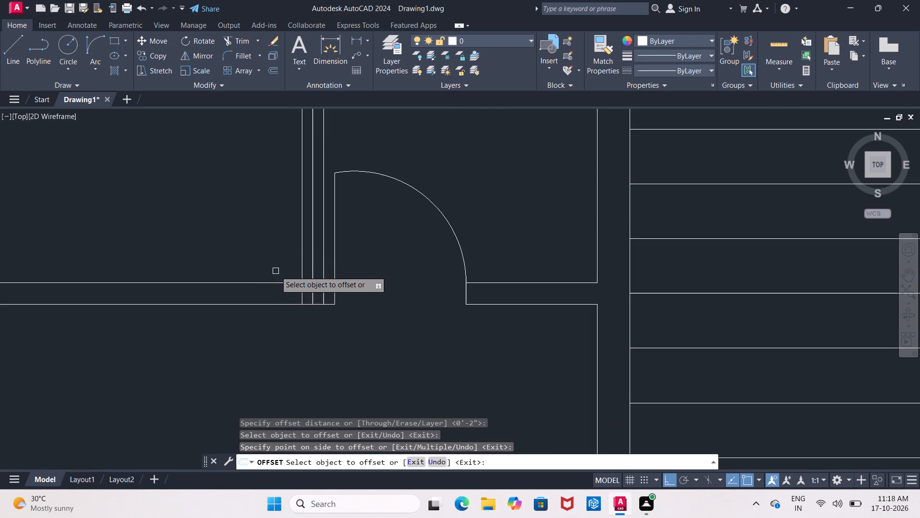
Offset the 2" guide line beside the partition between the two upper-left rooms by 2' to the left.
key(Escape)
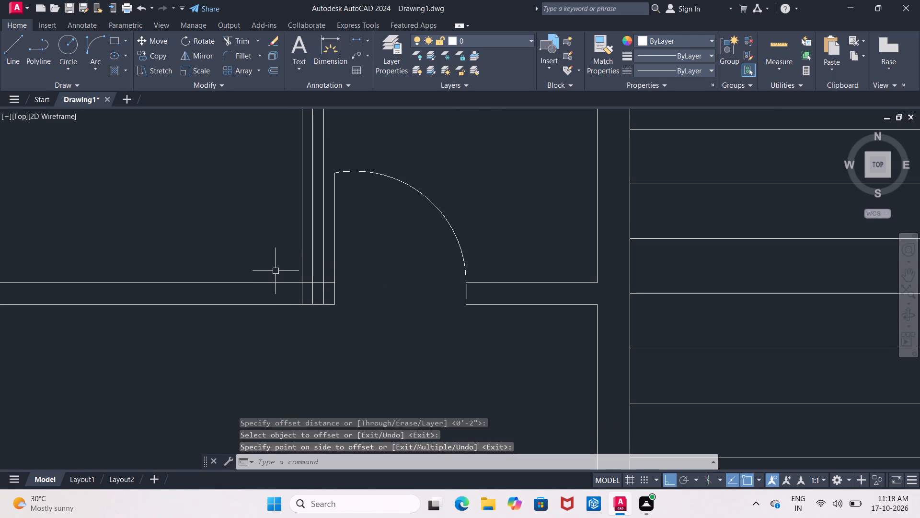
key(o)
key(Return)
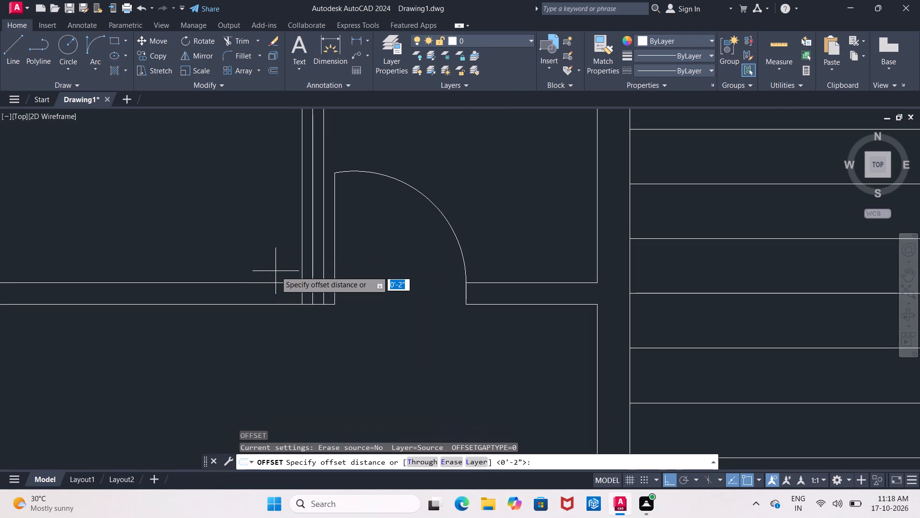
text(2')
key(Return)
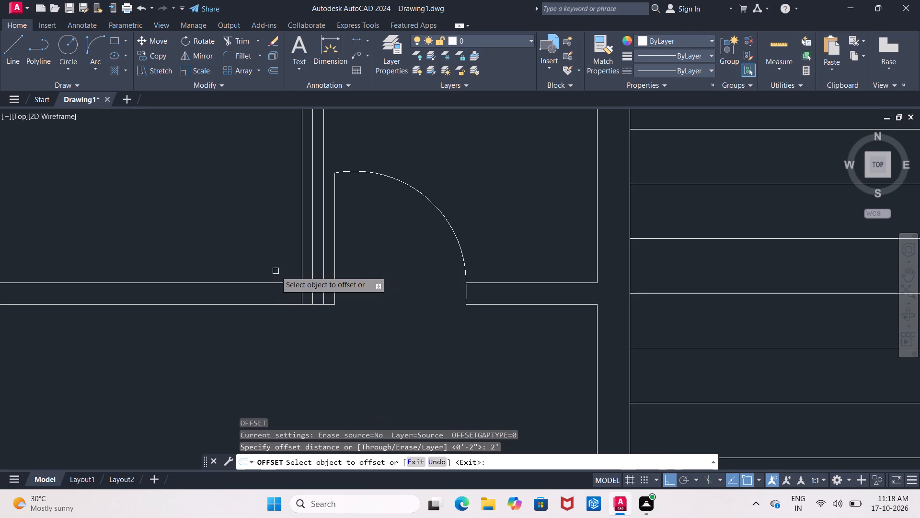
click(303, 265)
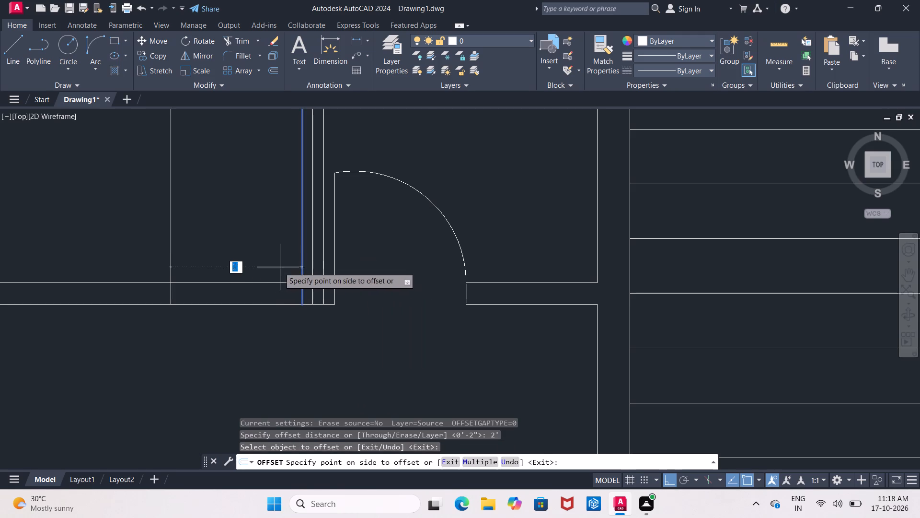
click(225, 266)
key(Escape)
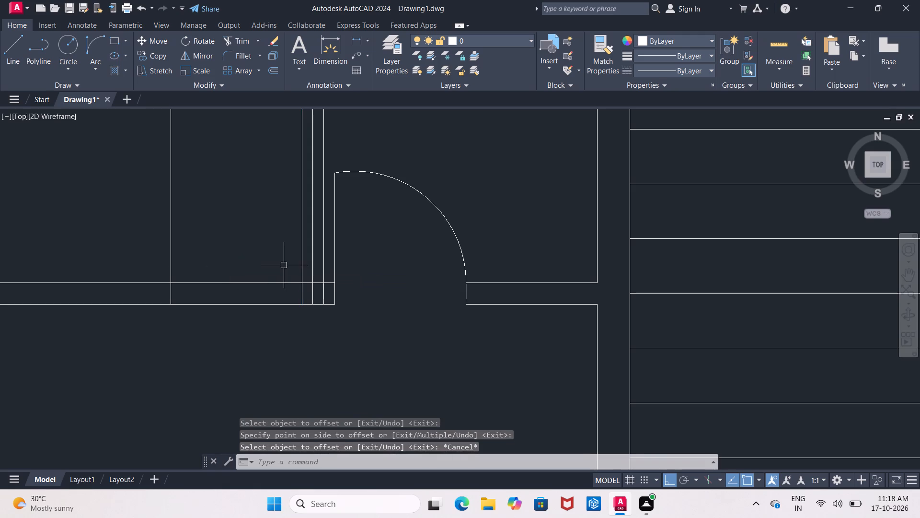
Erase the 2" guide line immediately left of the partition between the two upper-left rooms.
click(300, 263)
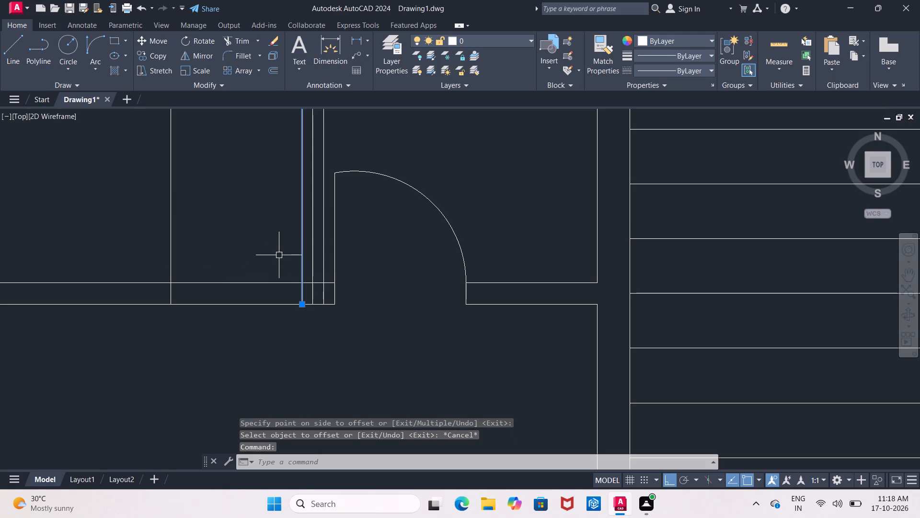
key(Delete)
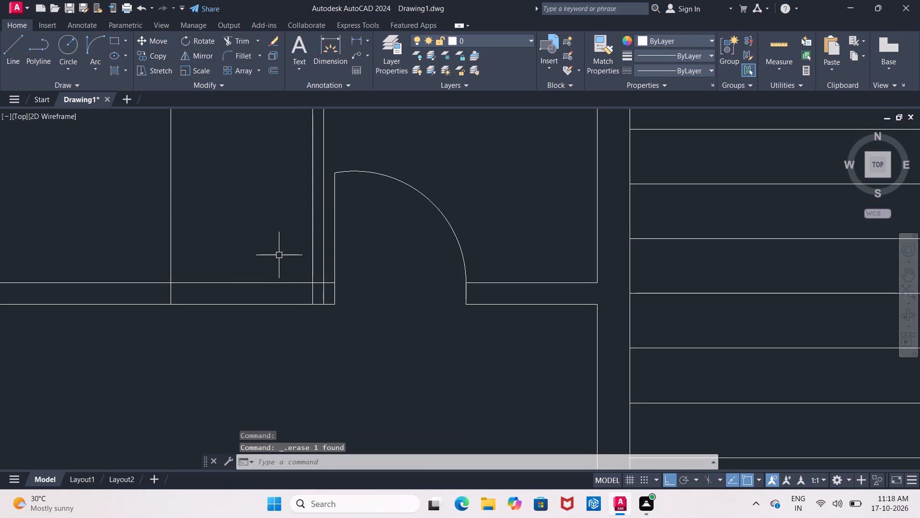
Offset the upper line of the horizontal wall below the upper-left room by 2" upward.
key(o)
key(Return)
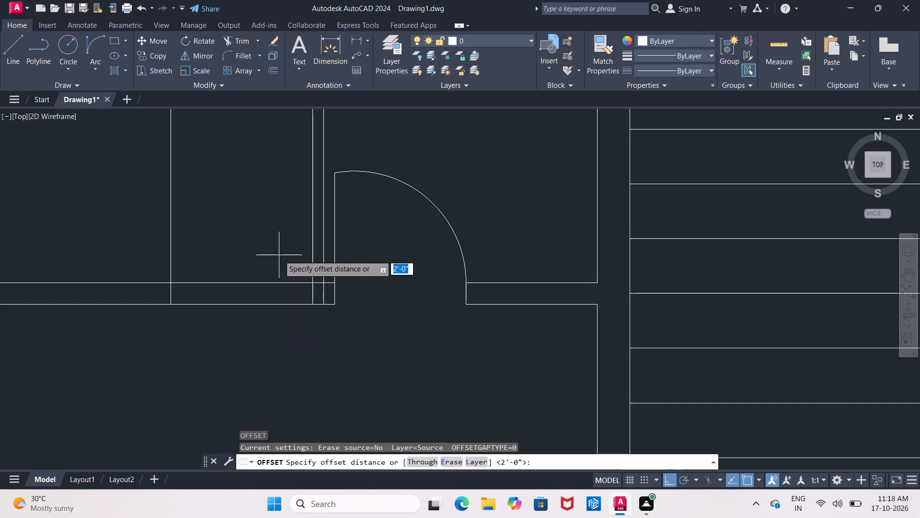
key(2)
key(shift+quotedbl)
key(Return)
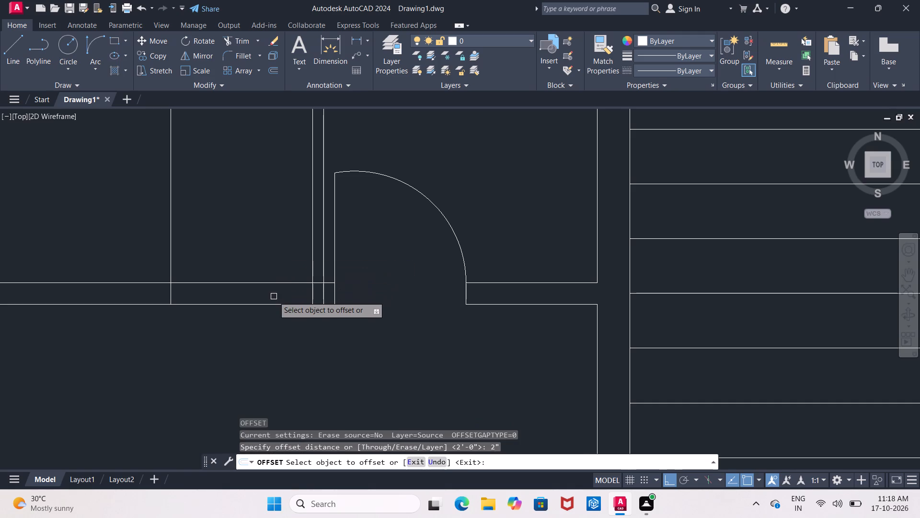
click(274, 281)
click(271, 269)
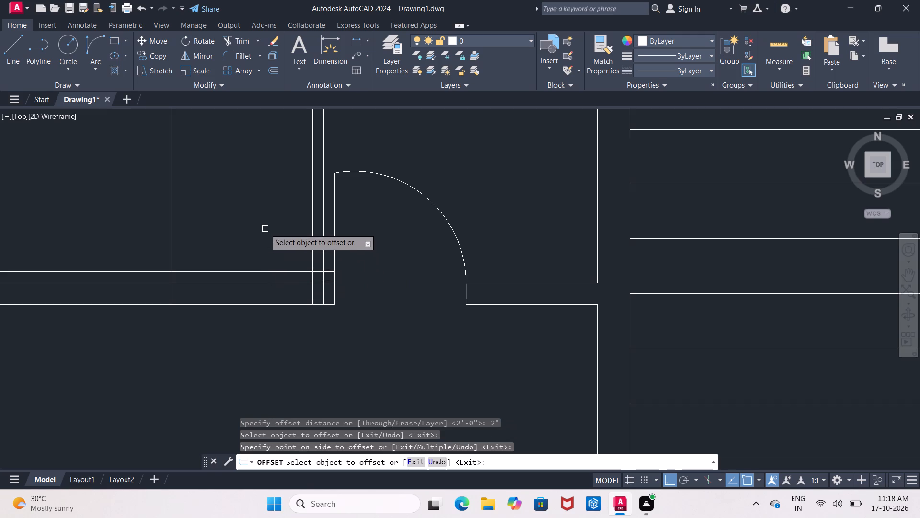
key(Escape)
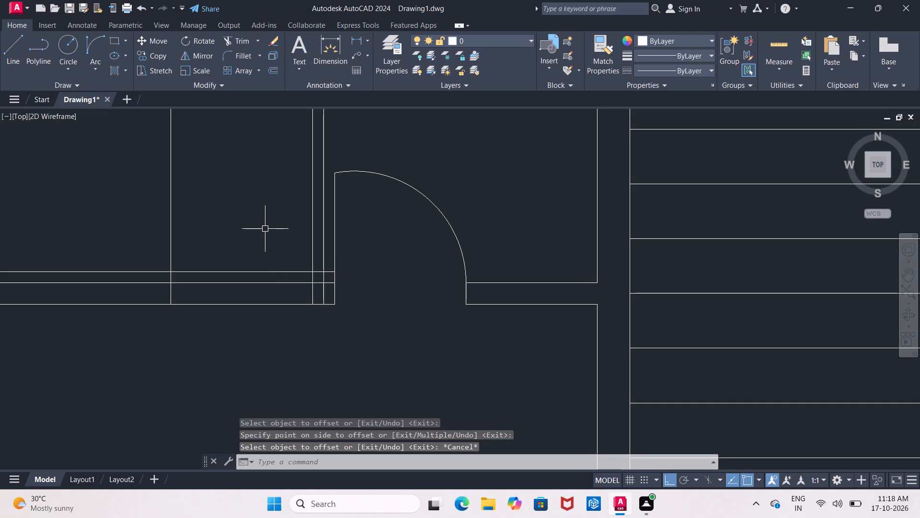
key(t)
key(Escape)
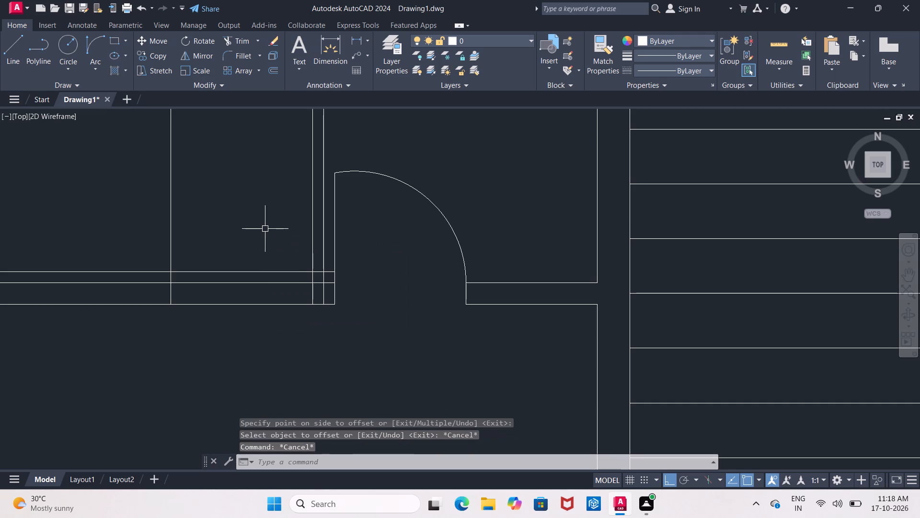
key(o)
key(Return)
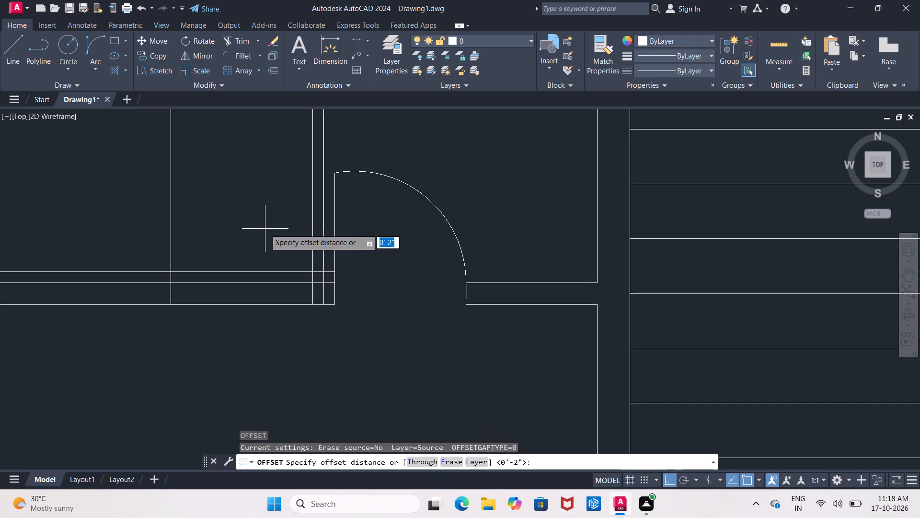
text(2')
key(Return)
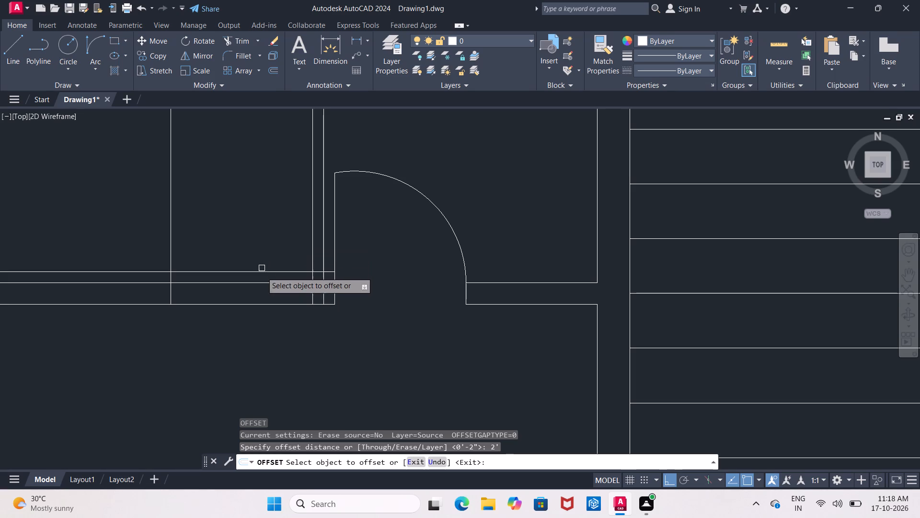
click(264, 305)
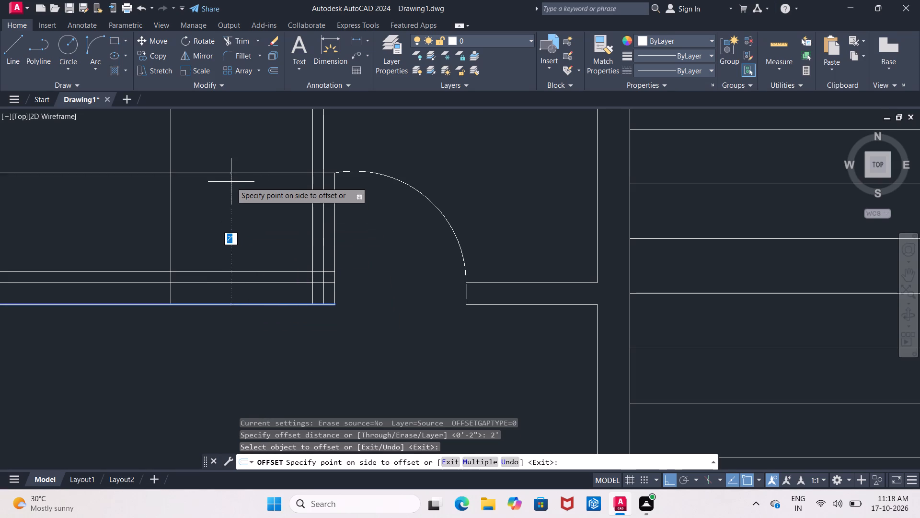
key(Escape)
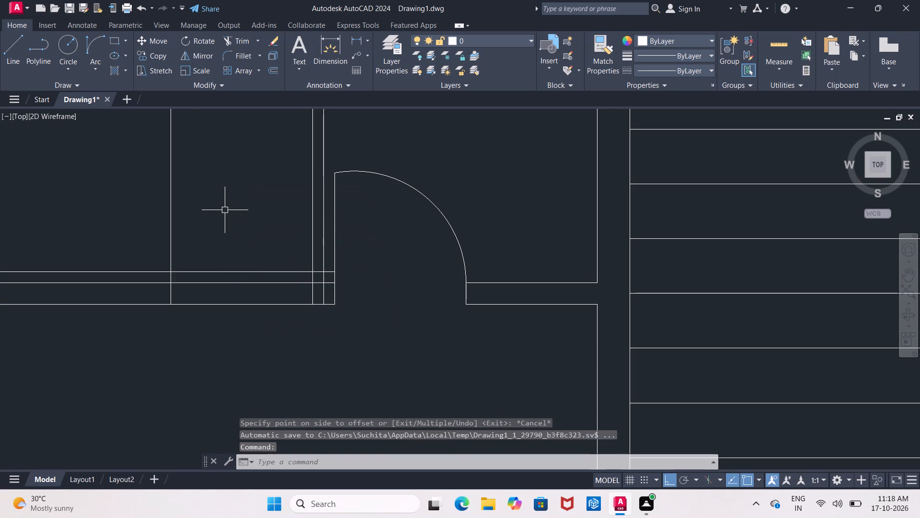
Offset the upper line of the horizontal wall below the upper-left room by 2' upward.
scroll(225, 212, down, 2)
scroll(225, 212, up, 1)
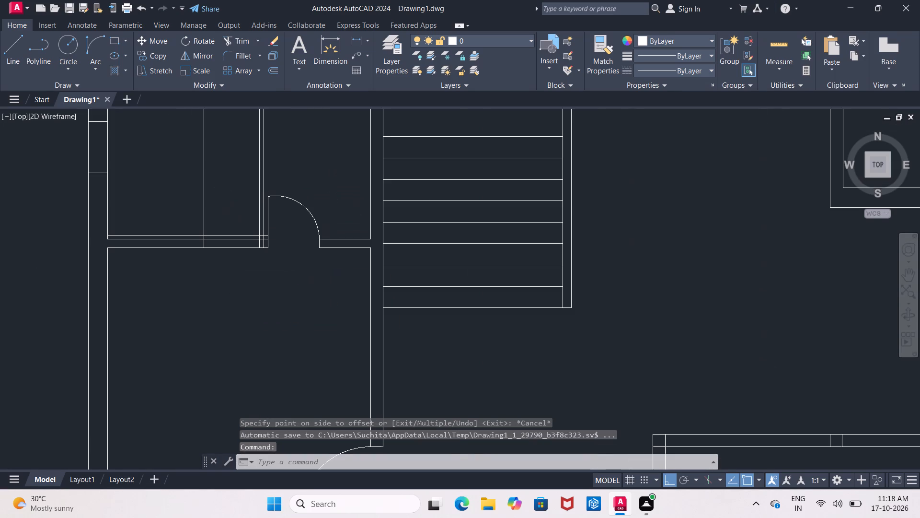
key(o)
key(Return)
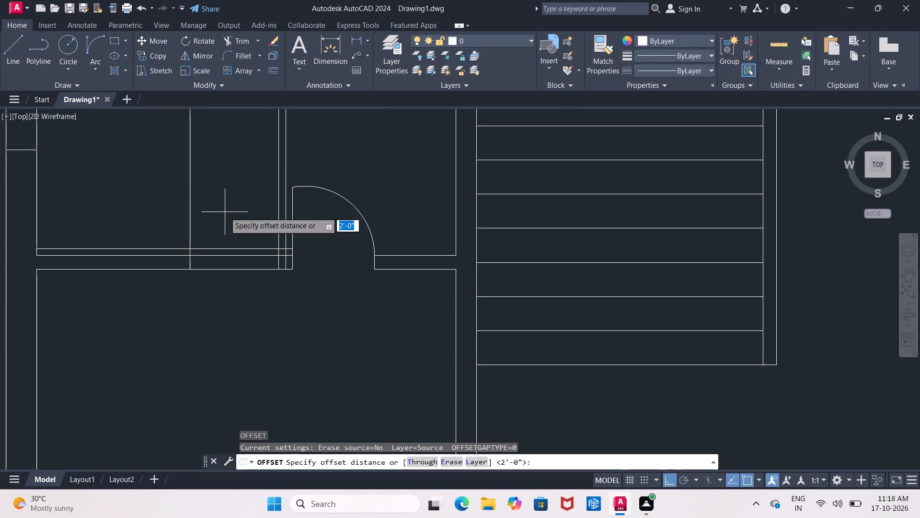
text(2')
key(Return)
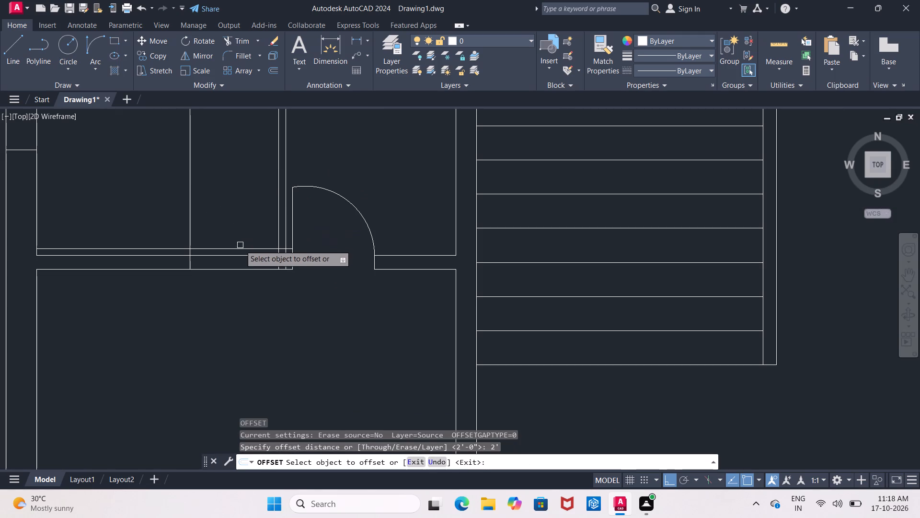
click(241, 254)
click(226, 162)
key(Escape)
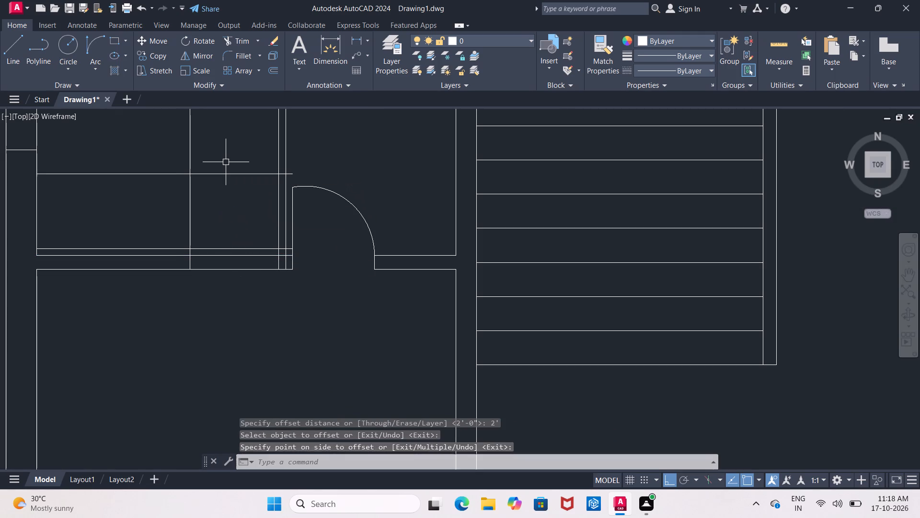
Trim the vertical guide and both partition lines between the 2" and 2' horizontal guides to open the partition.
text(TR)
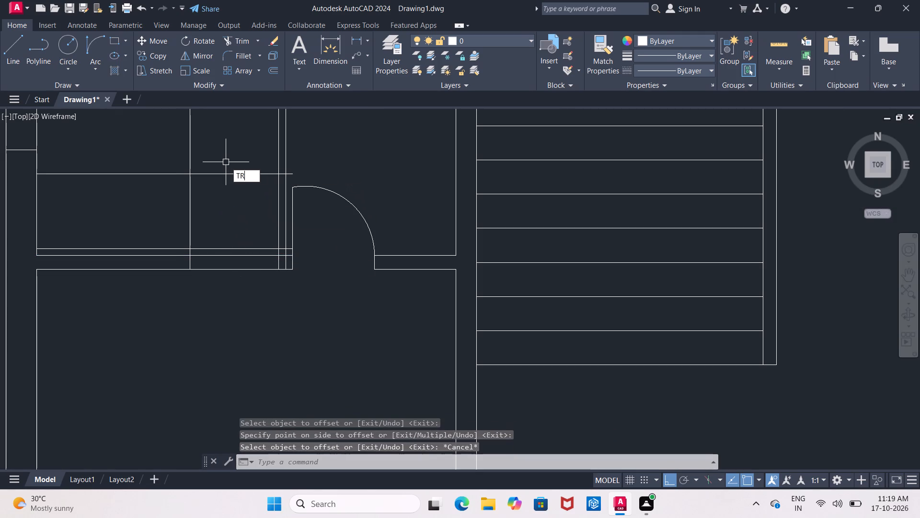
key(Return)
key(Return)
drag(141, 218, 188, 214)
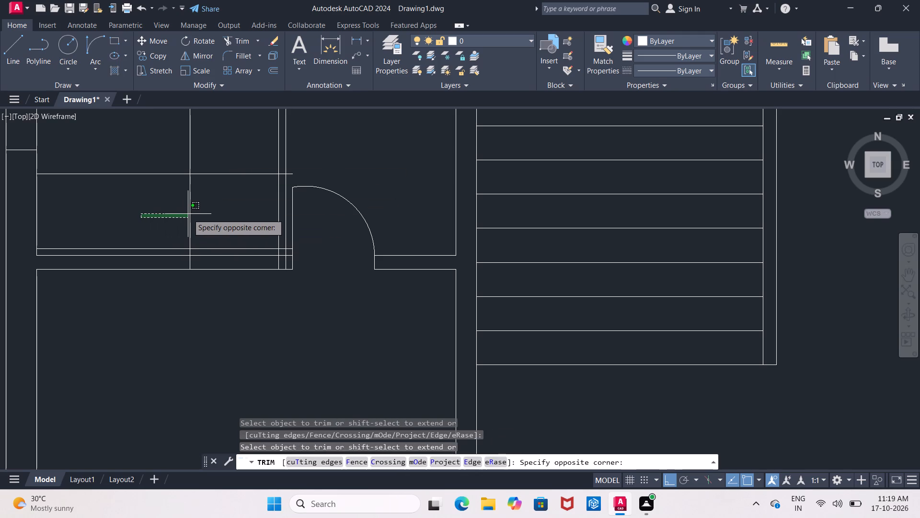
drag(188, 214, 203, 210)
drag(209, 206, 230, 203)
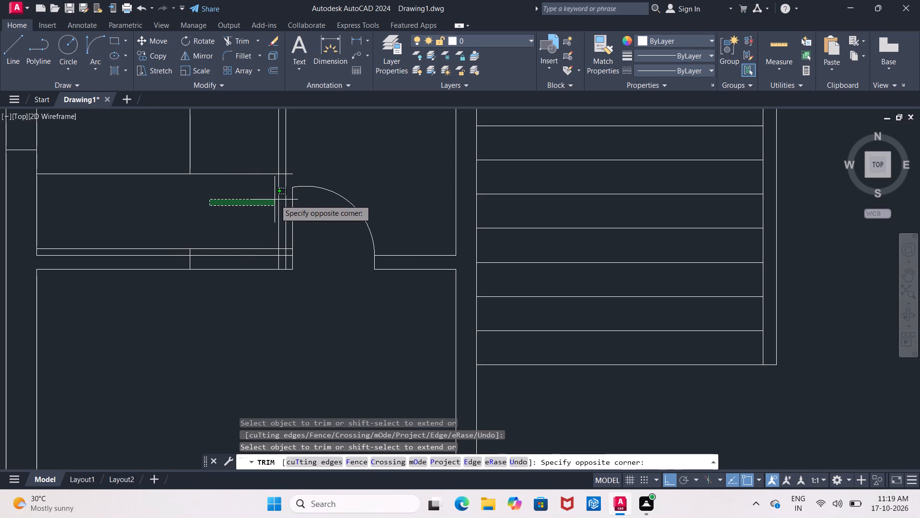
click(287, 206)
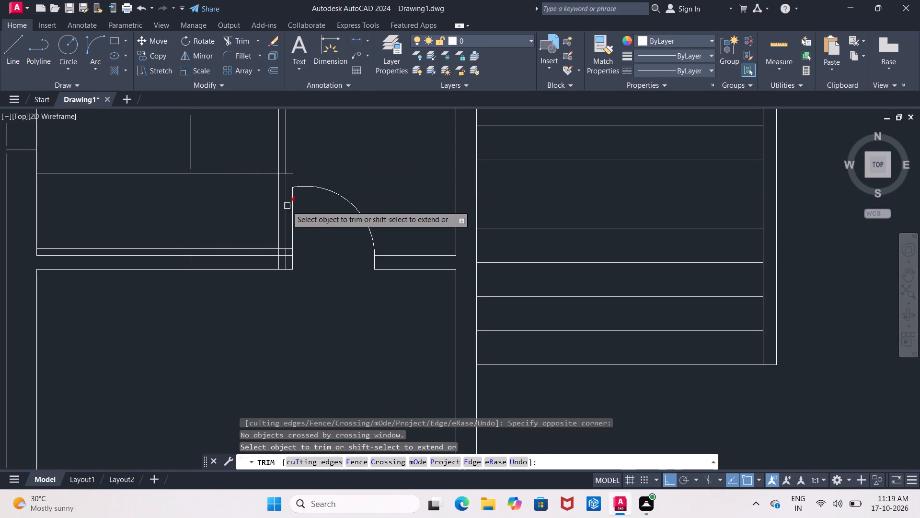
click(287, 206)
click(280, 213)
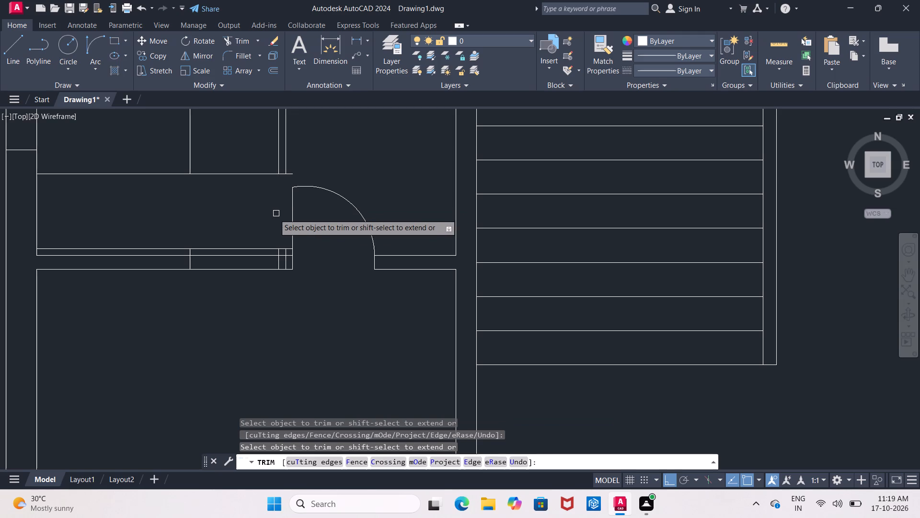
Trim the 2" guide left of the vertical guide, the vertical stub below it, and the upper guide between vertical guide and partition.
click(169, 247)
scroll(191, 252, up, 3)
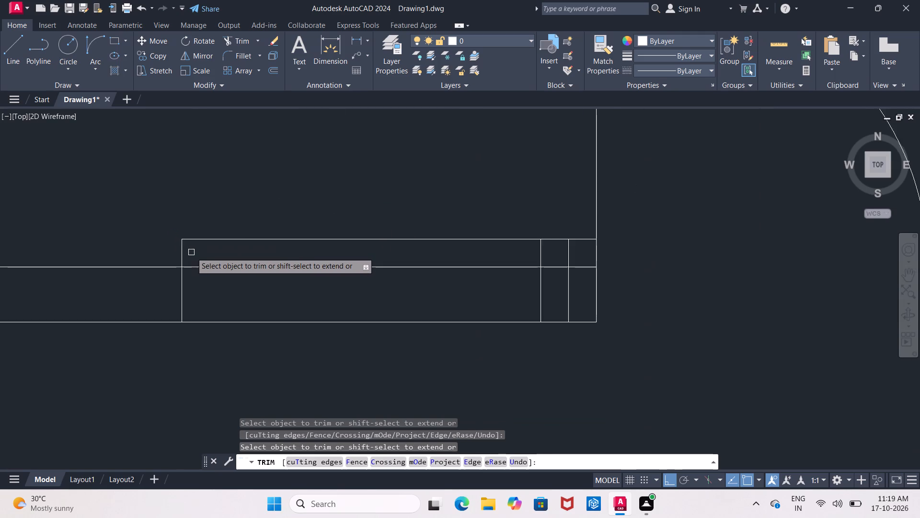
scroll(191, 252, up, 1)
click(176, 252)
scroll(176, 252, down, 4)
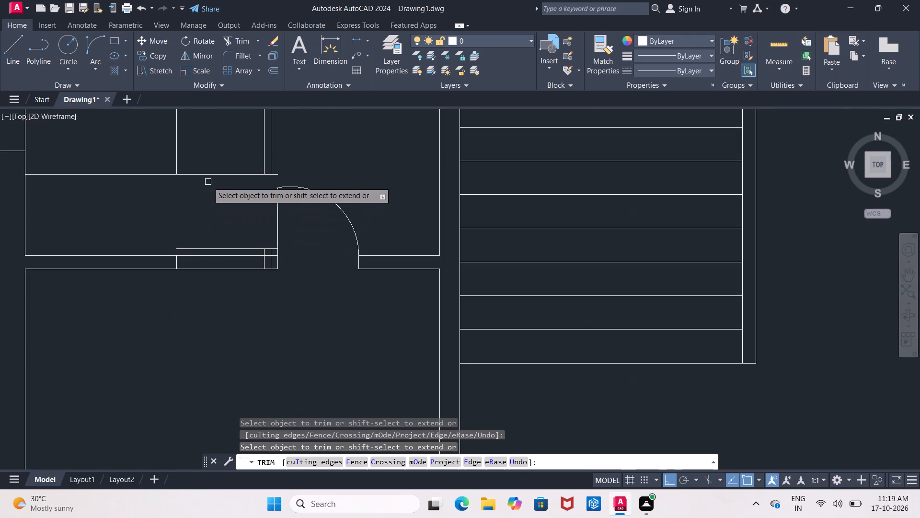
click(208, 176)
key(Escape)
Trim the guide stub projecting right of the partition's cut end above the door swing.
middle_drag(215, 177, 208, 199)
scroll(215, 177, down, 1)
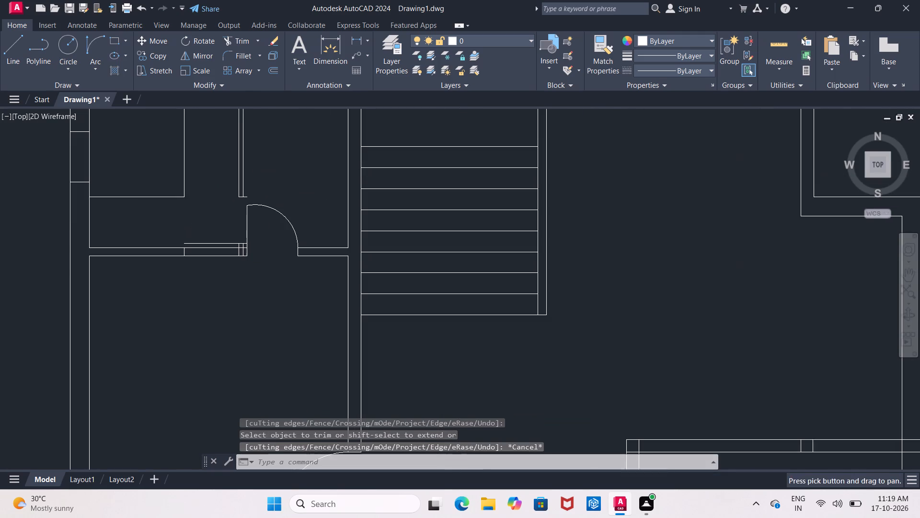
scroll(239, 195, up, 3)
key(Escape)
text(TR)
key(Return)
key(Return)
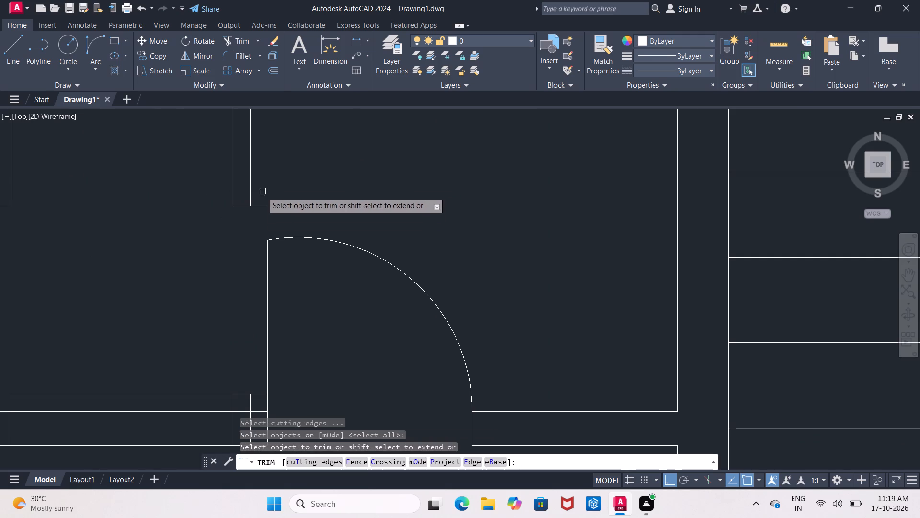
click(261, 209)
scroll(261, 209, down, 4)
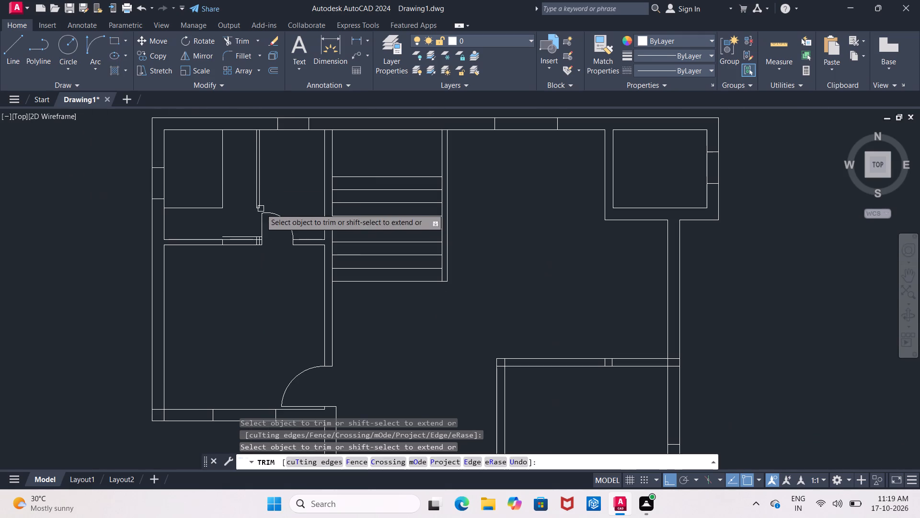
Erase the leftover vertical and horizontal guide lines inside the upper-left room.
click(193, 210)
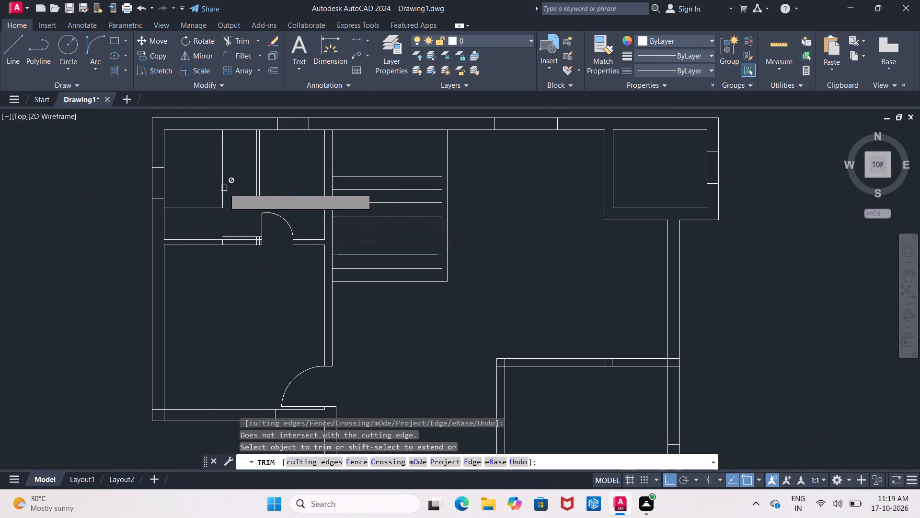
click(224, 188)
key(Escape)
click(224, 188)
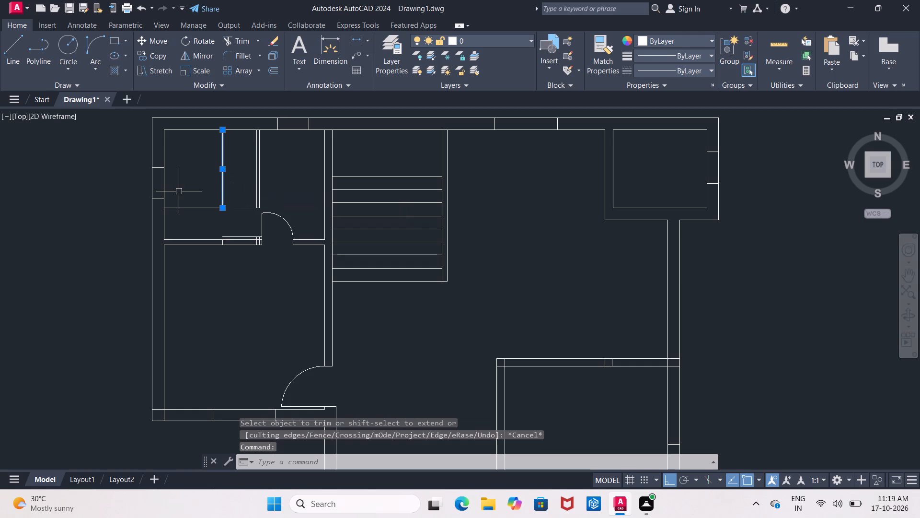
key(Delete)
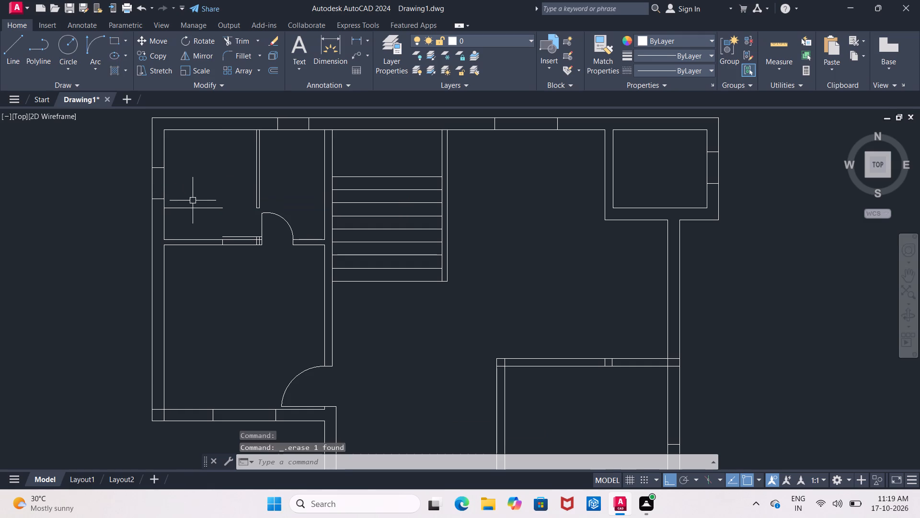
click(196, 205)
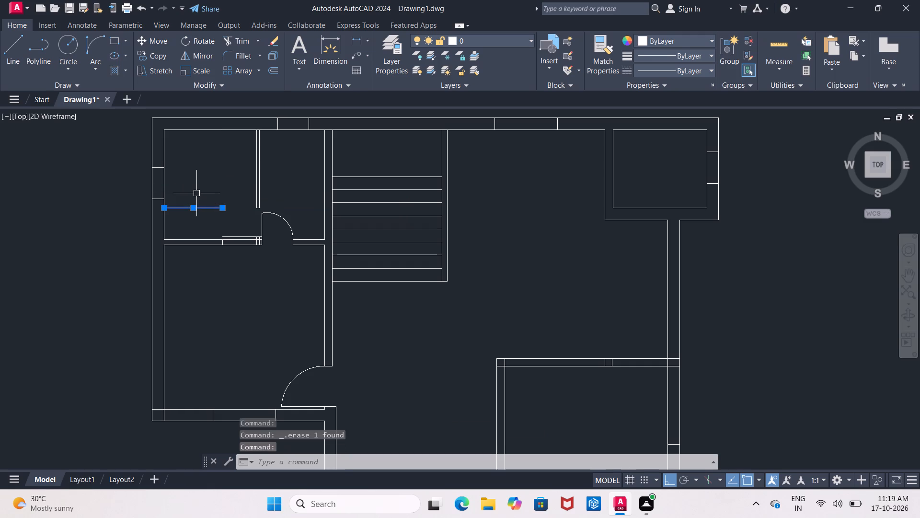
key(Delete)
Draw the door swing arc from the vertical partition's cut end to the free end of the horizontal door leaf, tangent horizontal at the start.
scroll(214, 197, up, 2)
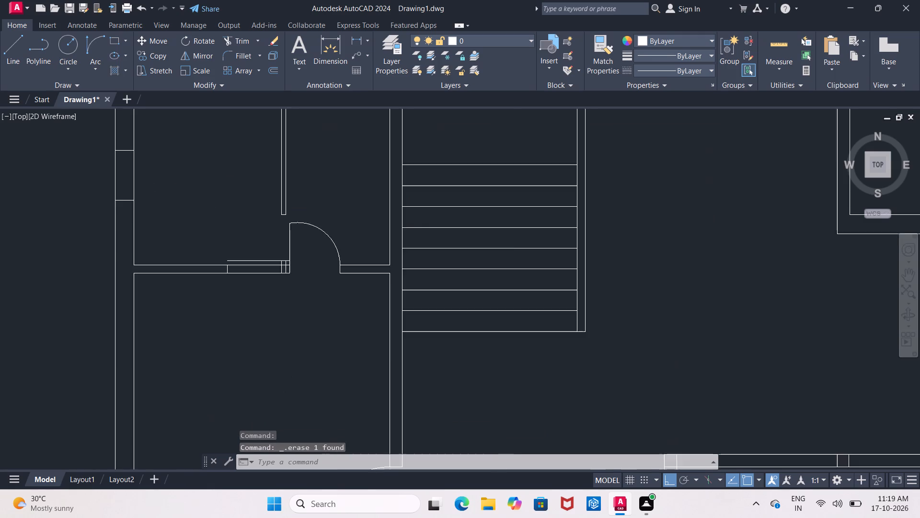
middle_drag(214, 197, 92, 159)
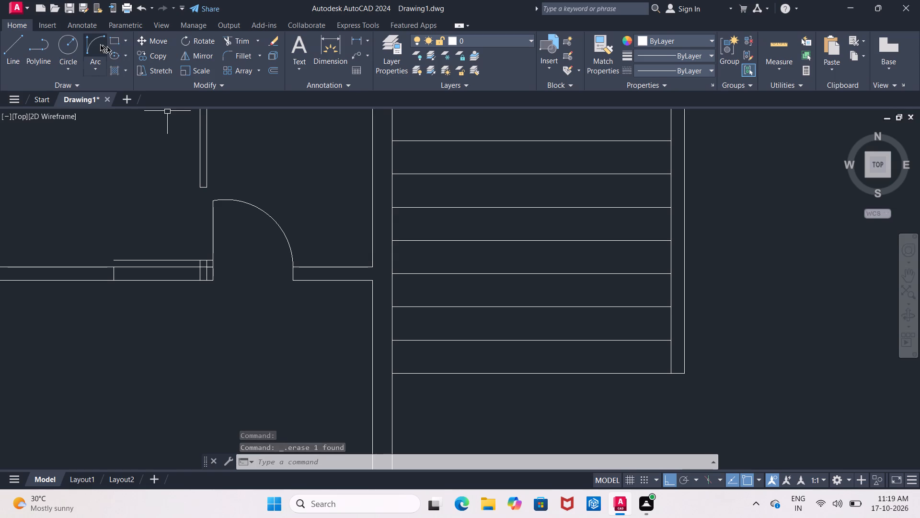
click(97, 44)
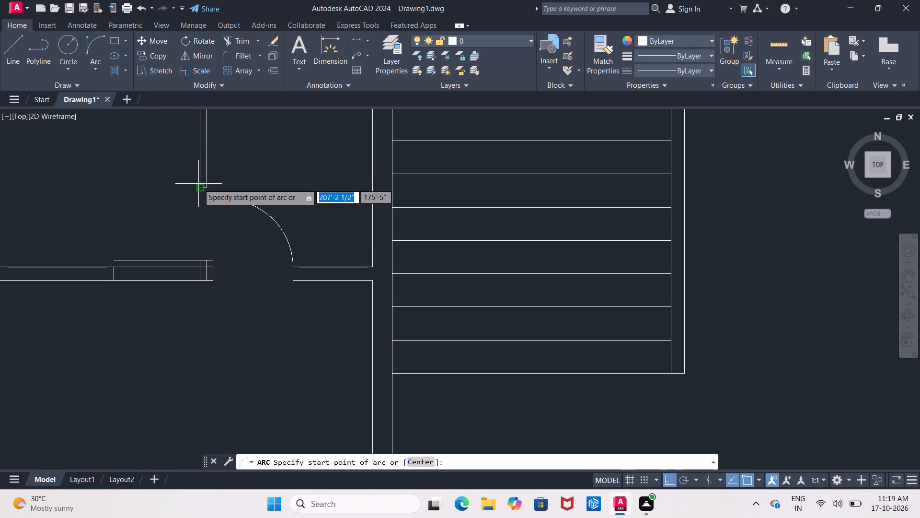
click(199, 185)
click(114, 257)
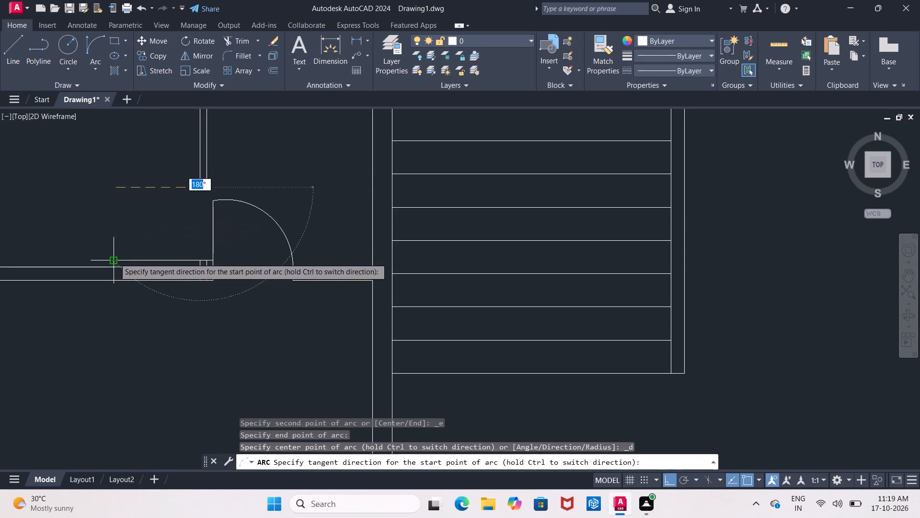
click(89, 187)
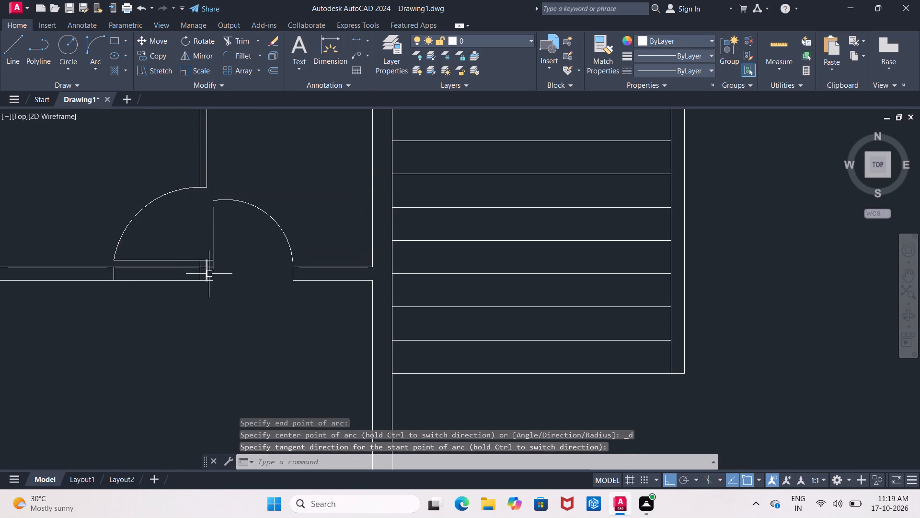
At the door leaf's hinge end, trim the upper wall line between the two short verticals and both verticals between wall and leaf.
scroll(209, 274, up, 2)
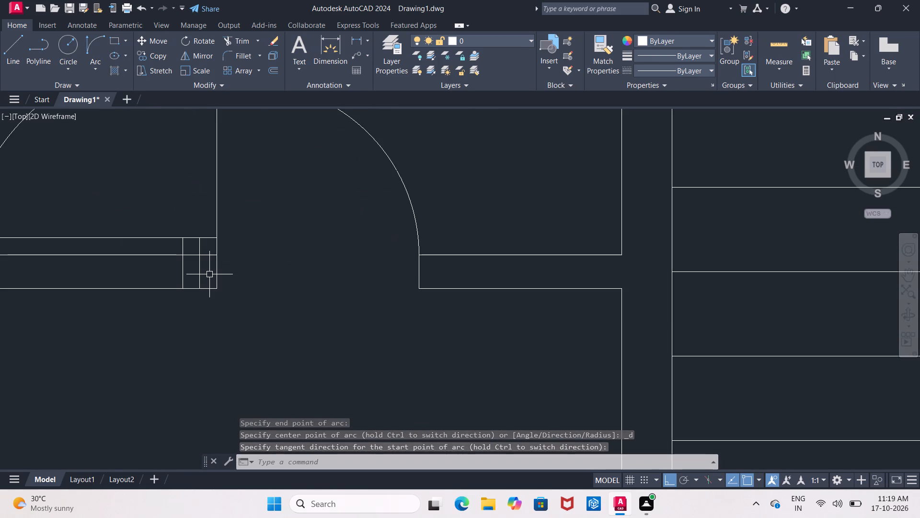
key(Escape)
scroll(227, 278, down, 2)
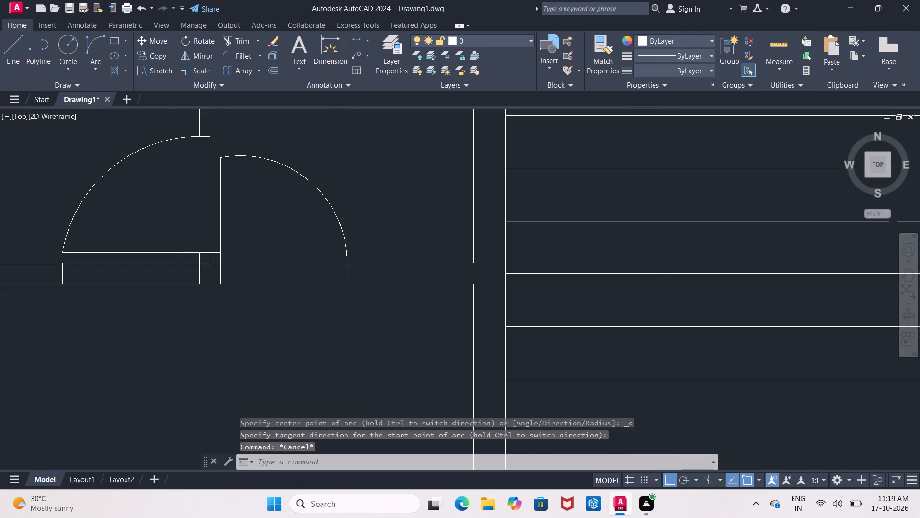
scroll(227, 278, up, 2)
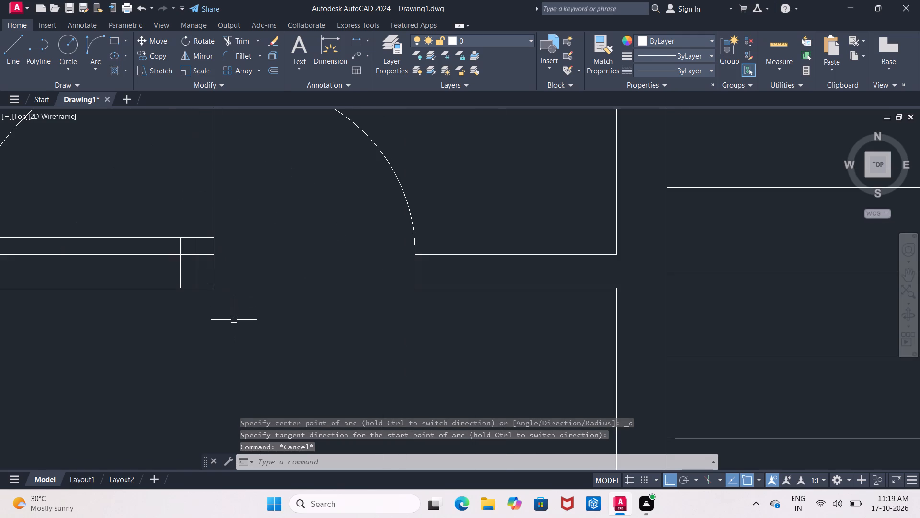
text(TR)
key(Return)
key(Return)
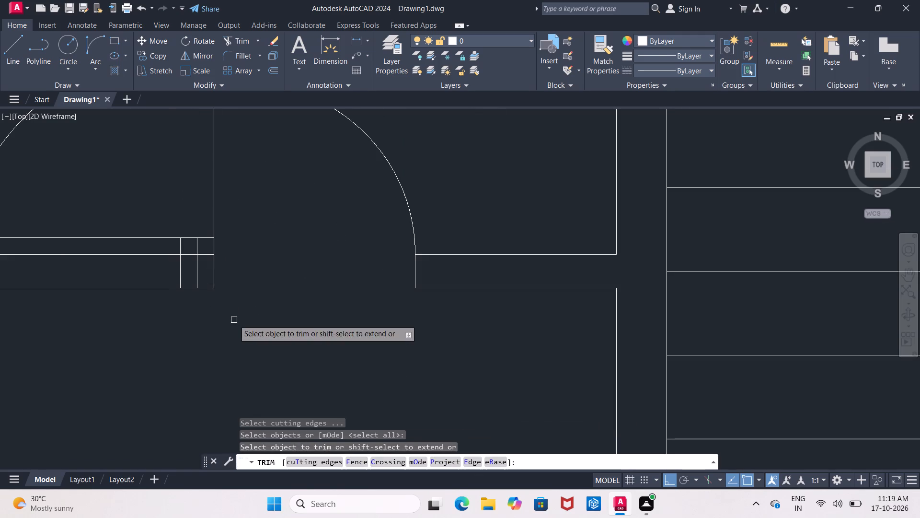
scroll(181, 285, up, 1)
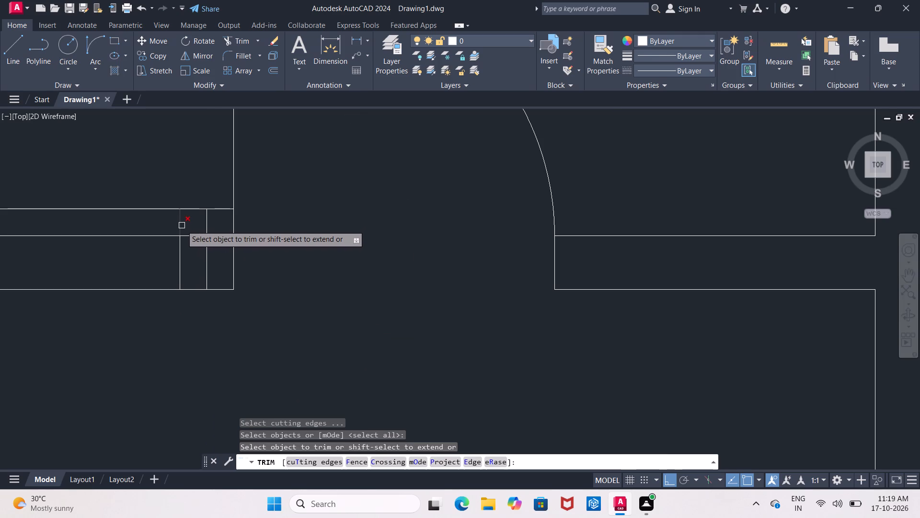
click(192, 236)
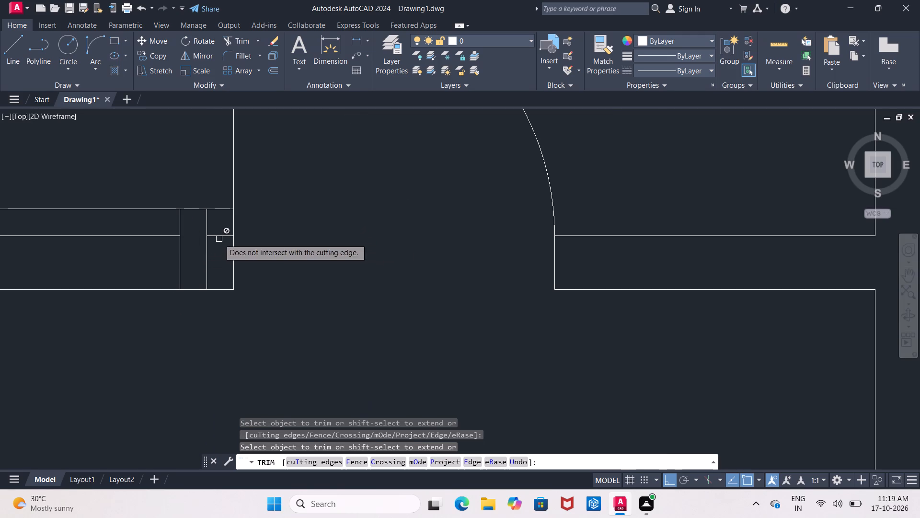
click(218, 236)
click(206, 229)
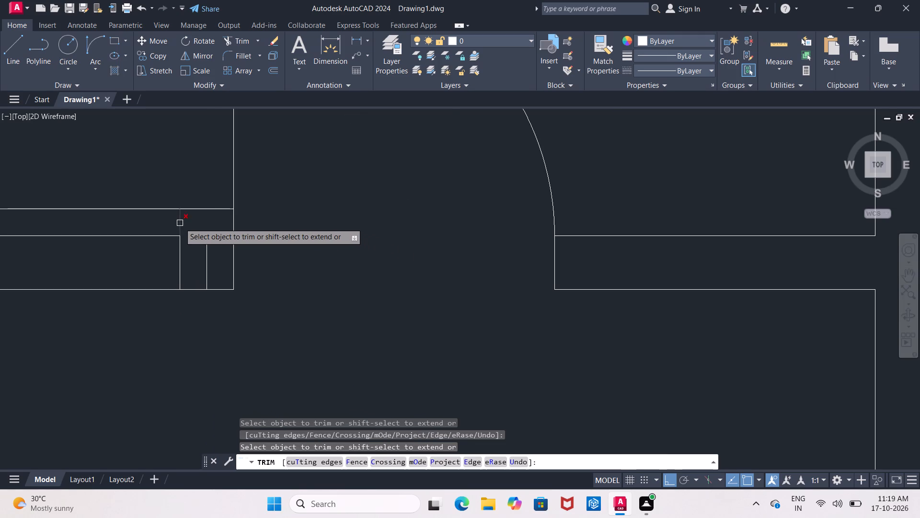
click(180, 223)
scroll(180, 223, down, 2)
scroll(223, 276, down, 1)
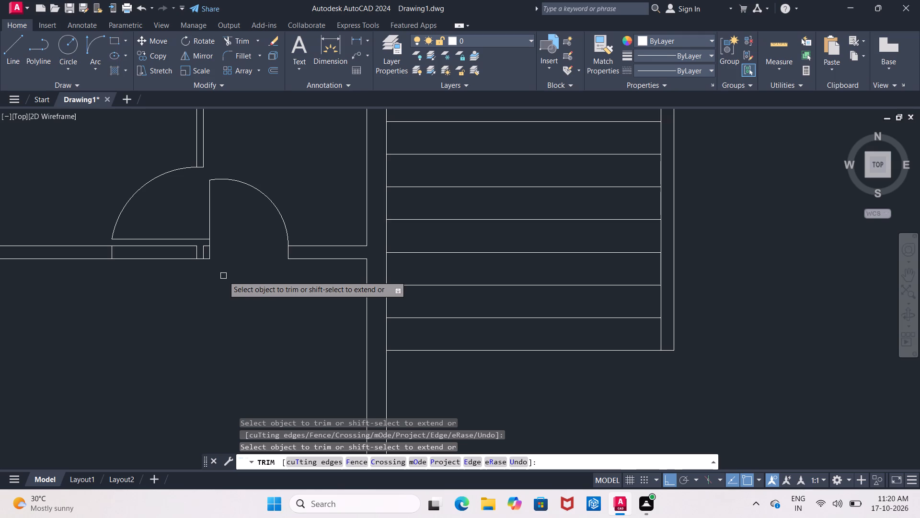
scroll(196, 254, up, 2)
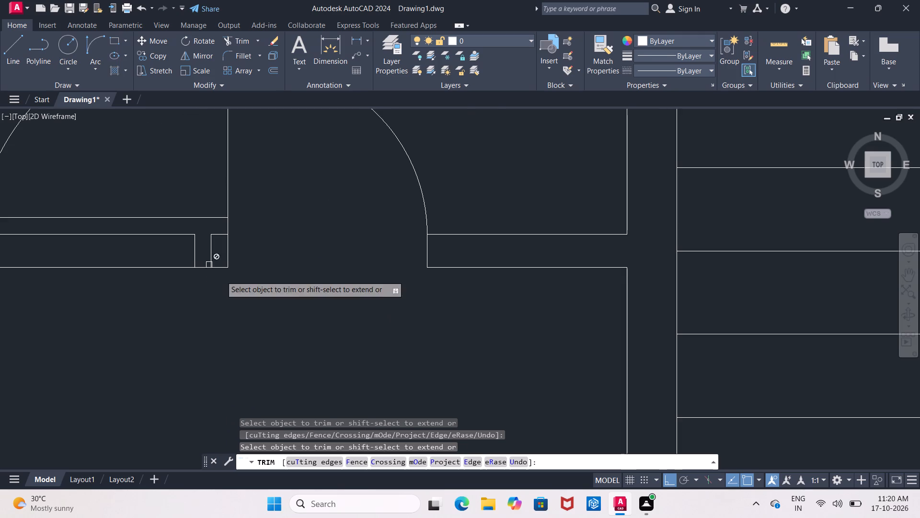
key(grave)
key(Escape)
key(Escape)
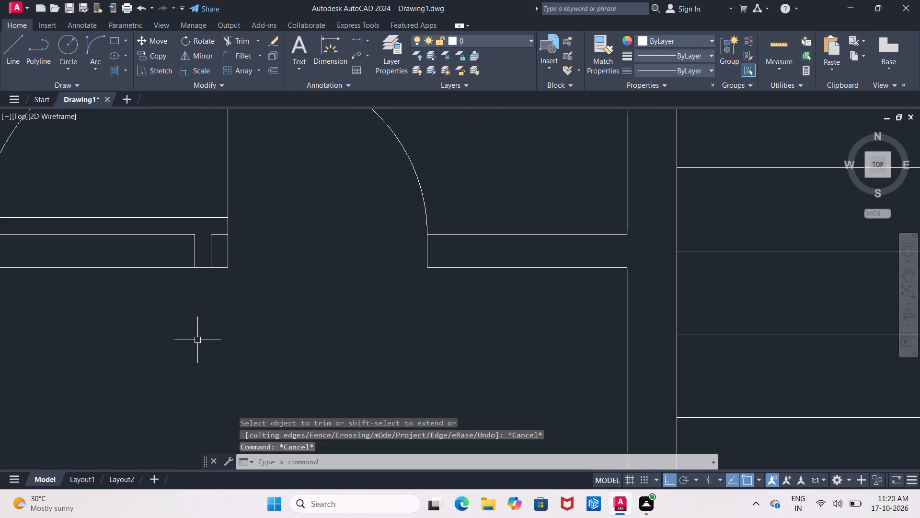
Extend the left short vertical up to the door leaf line and the short horizontal stub back to that vertical.
text(EX)
key(Return)
key(Return)
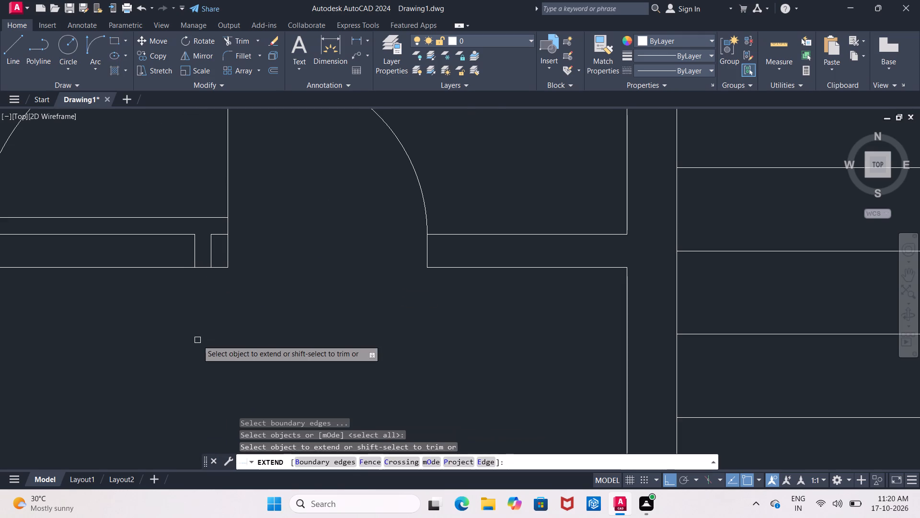
click(192, 251)
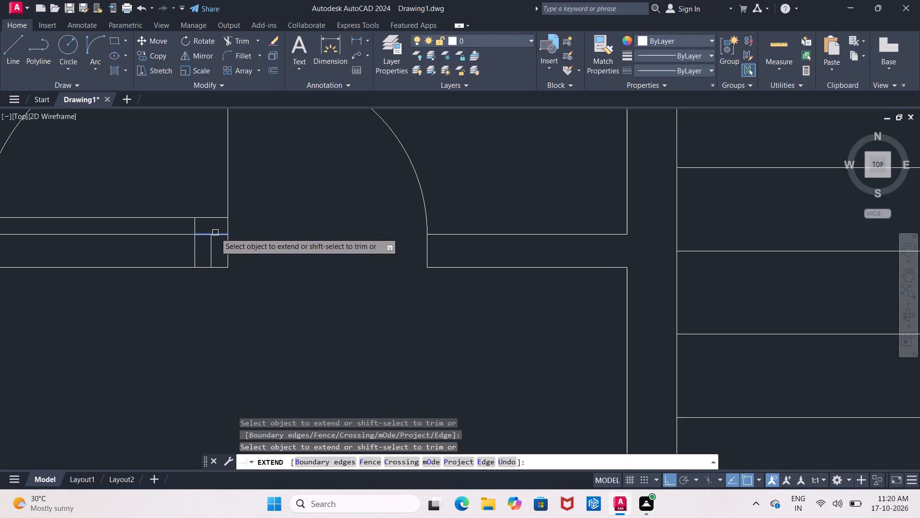
click(218, 231)
click(218, 236)
click(218, 236)
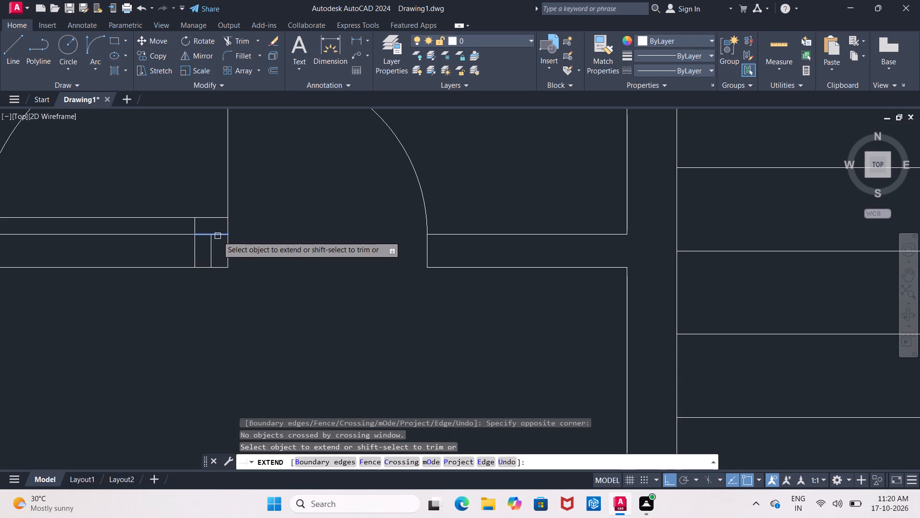
click(218, 236)
key(Escape)
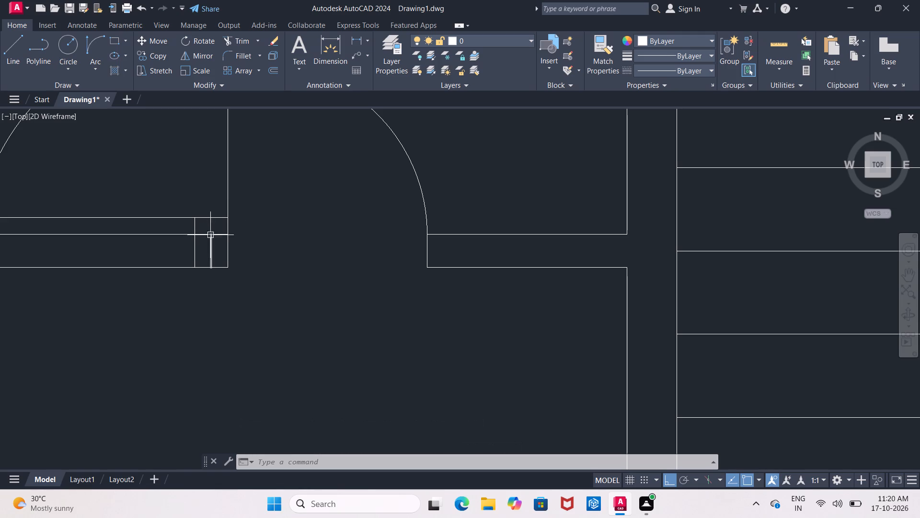
key(Escape)
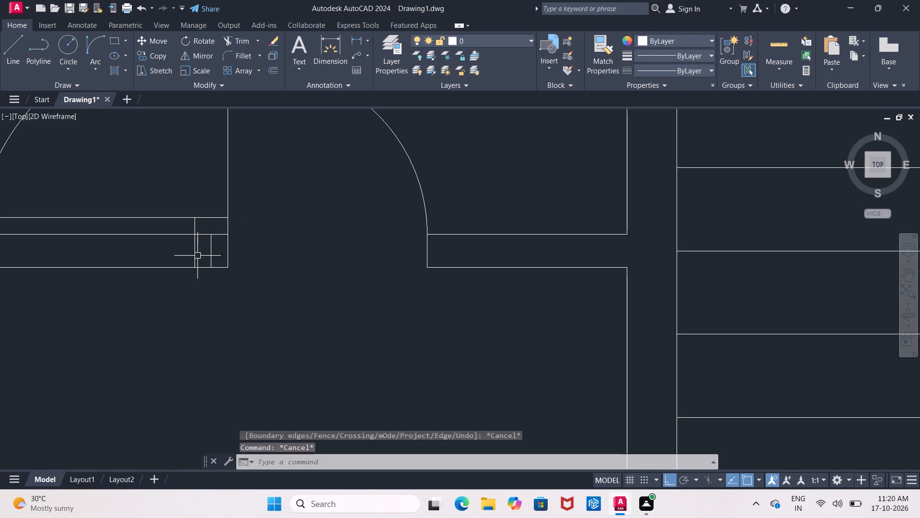
Trim the upper wall line between the two short verticals again, and erase the remaining horizontal stub and the right short vertical.
text(TR)
key(Return)
key(Return)
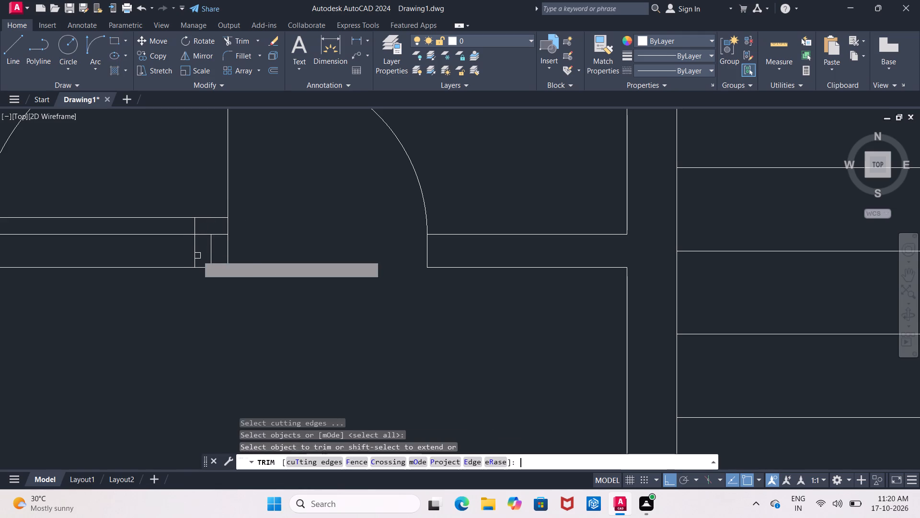
scroll(196, 257, up, 2)
click(232, 225)
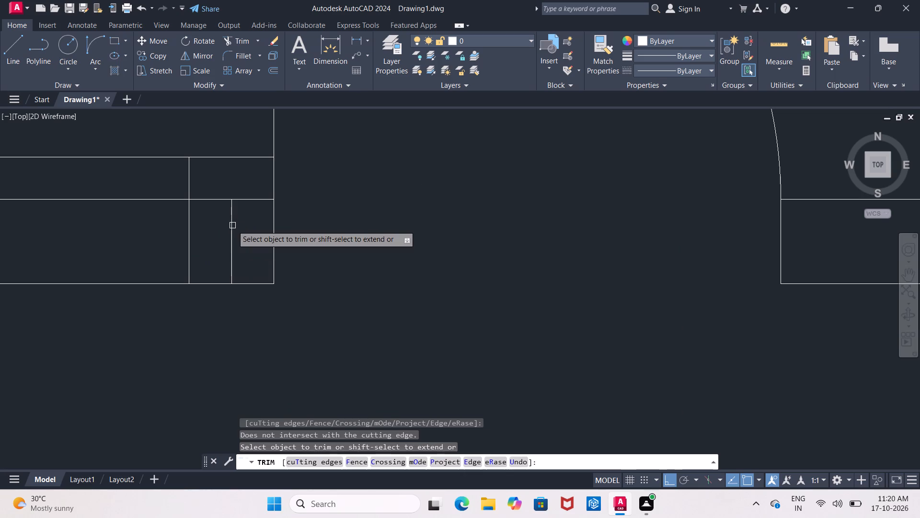
click(205, 198)
click(253, 200)
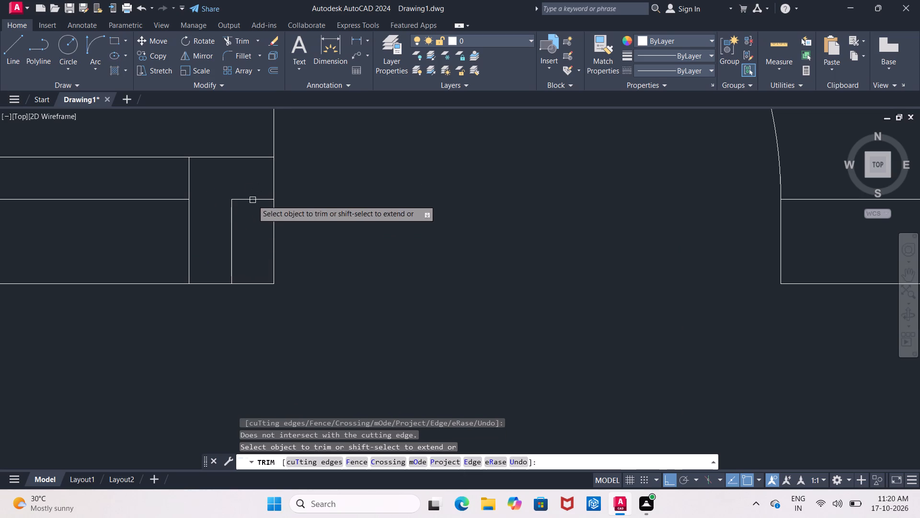
key(Escape)
click(253, 200)
click(233, 227)
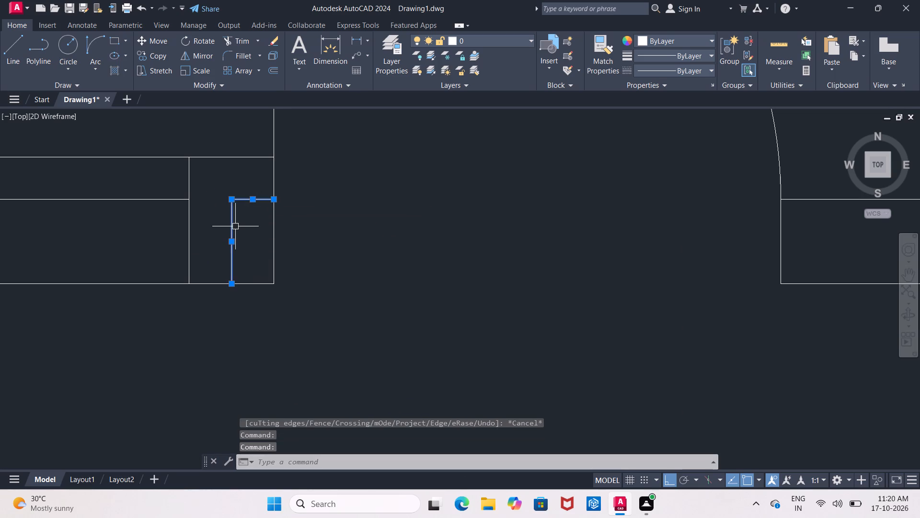
key(Delete)
Erase the short vertical line crossing the wall below the free end of the horizontal door leaf.
scroll(245, 223, down, 4)
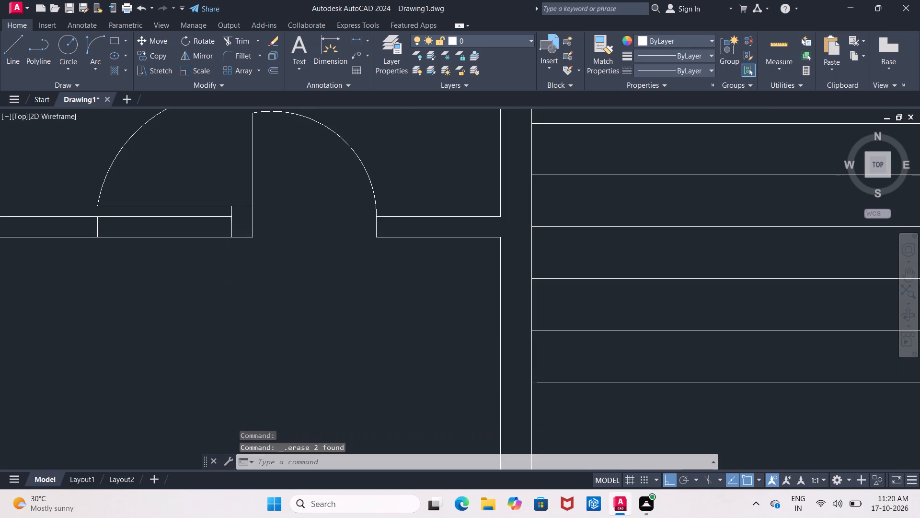
scroll(151, 236, up, 2)
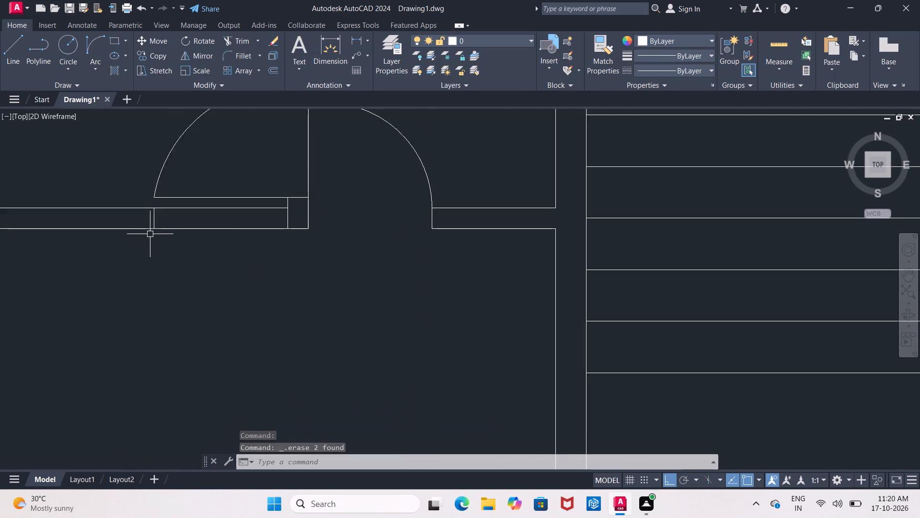
scroll(150, 234, up, 1)
click(159, 188)
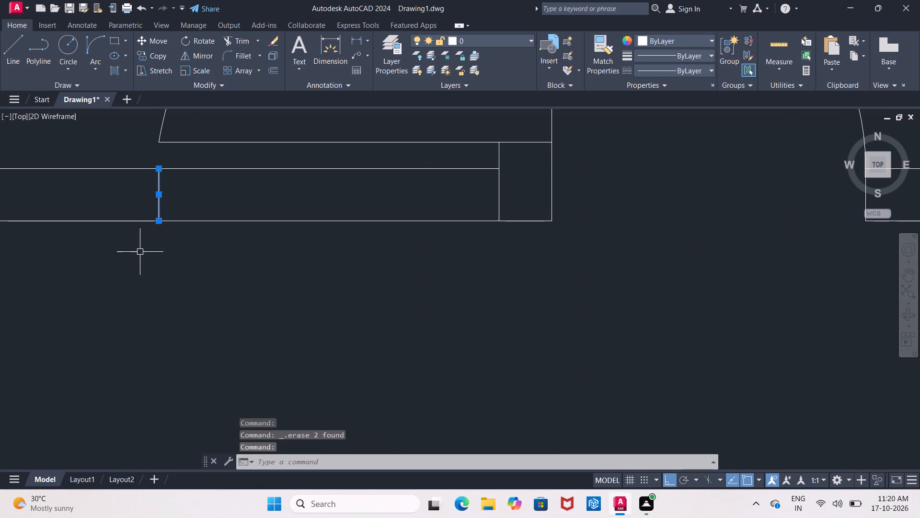
key(Delete)
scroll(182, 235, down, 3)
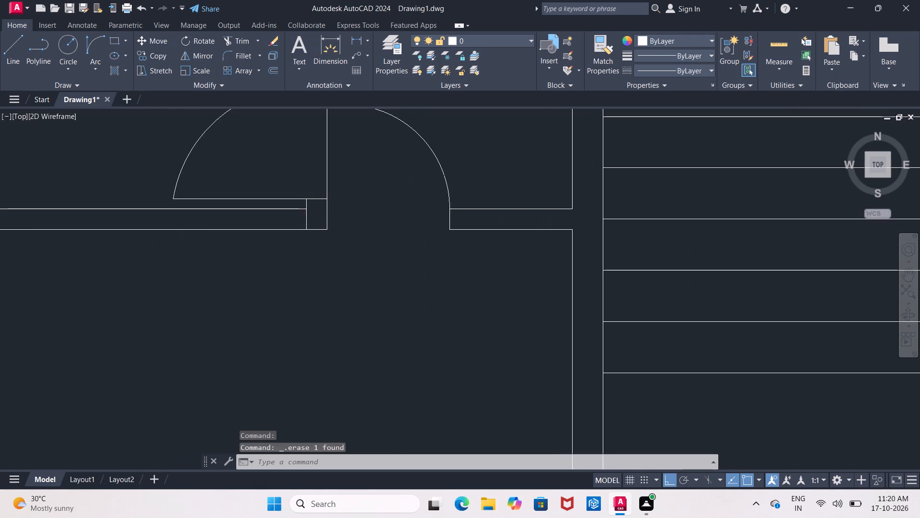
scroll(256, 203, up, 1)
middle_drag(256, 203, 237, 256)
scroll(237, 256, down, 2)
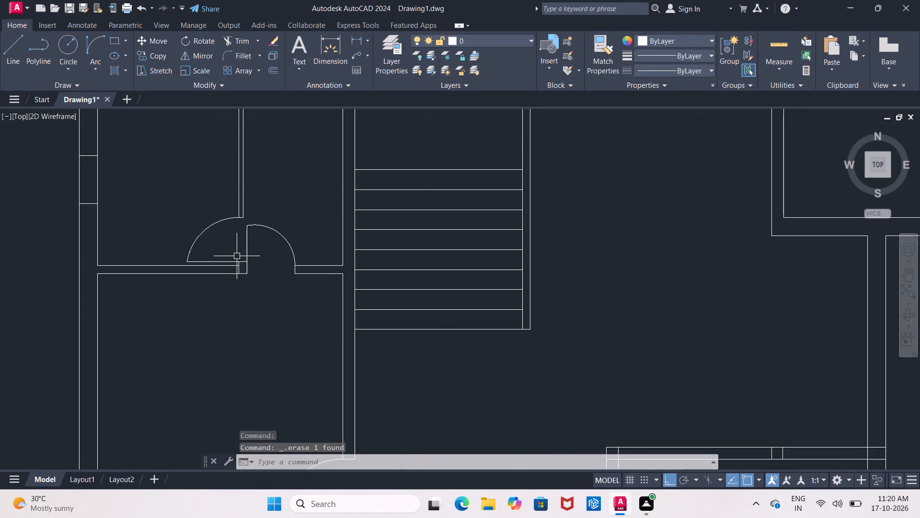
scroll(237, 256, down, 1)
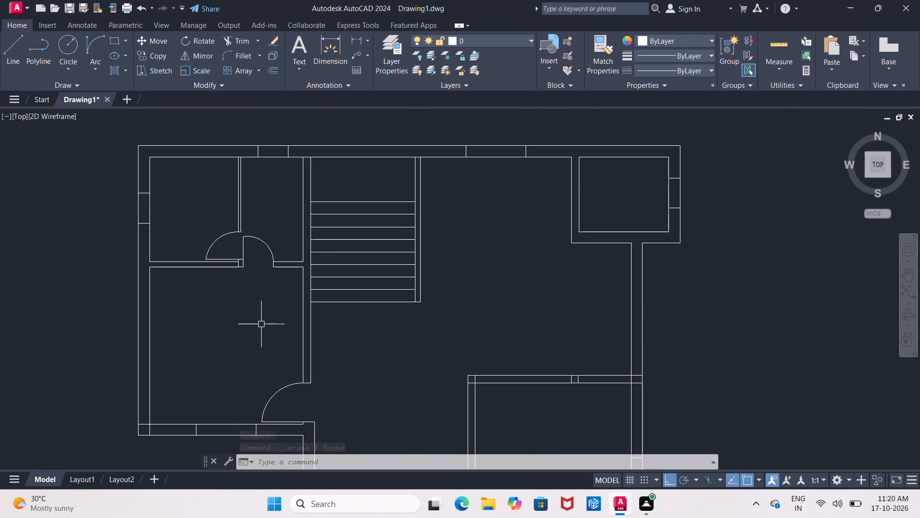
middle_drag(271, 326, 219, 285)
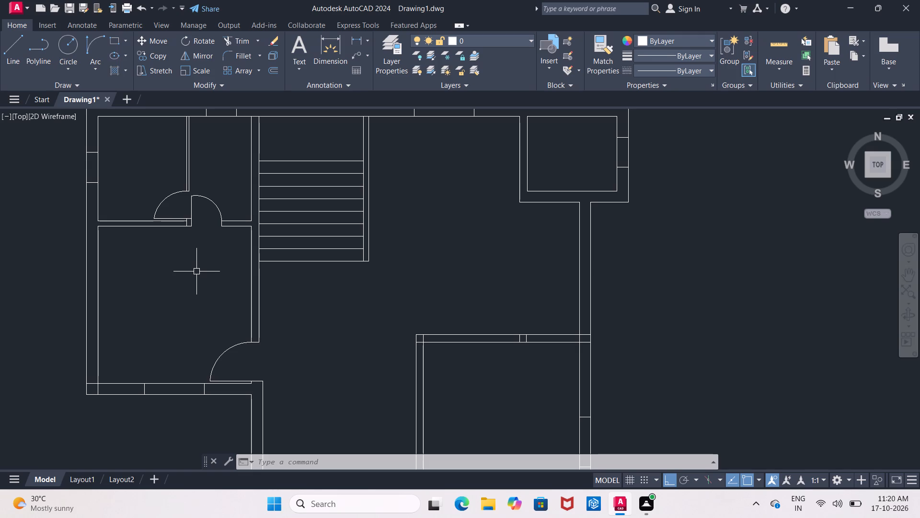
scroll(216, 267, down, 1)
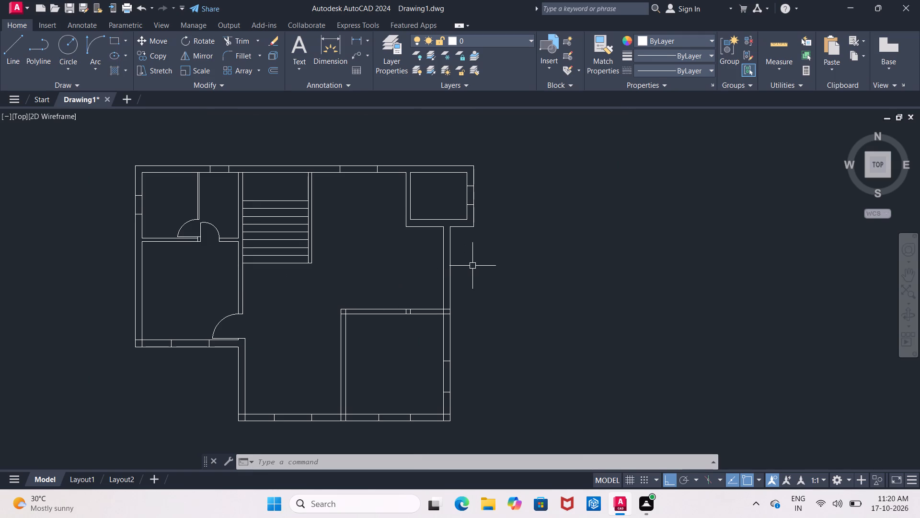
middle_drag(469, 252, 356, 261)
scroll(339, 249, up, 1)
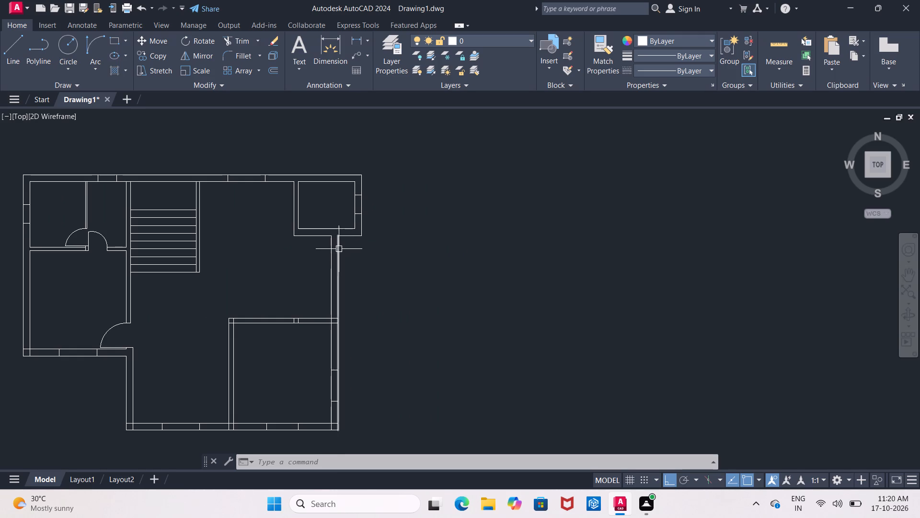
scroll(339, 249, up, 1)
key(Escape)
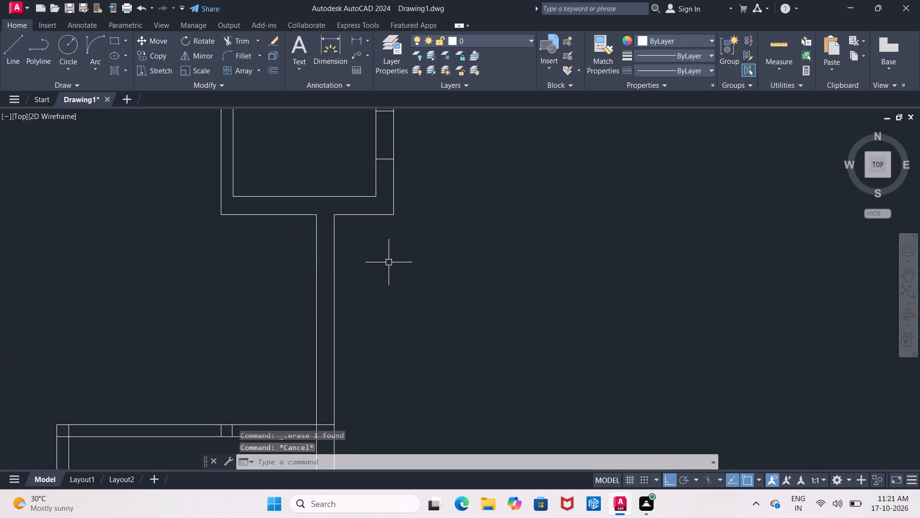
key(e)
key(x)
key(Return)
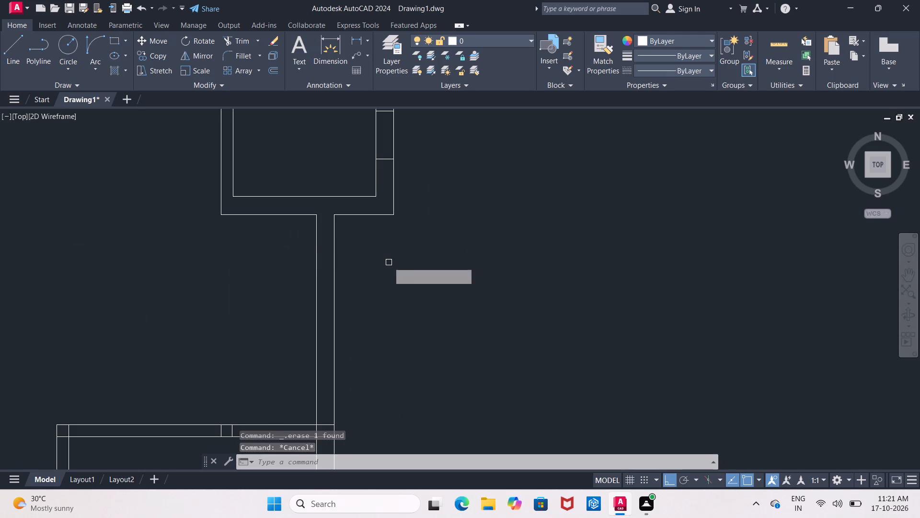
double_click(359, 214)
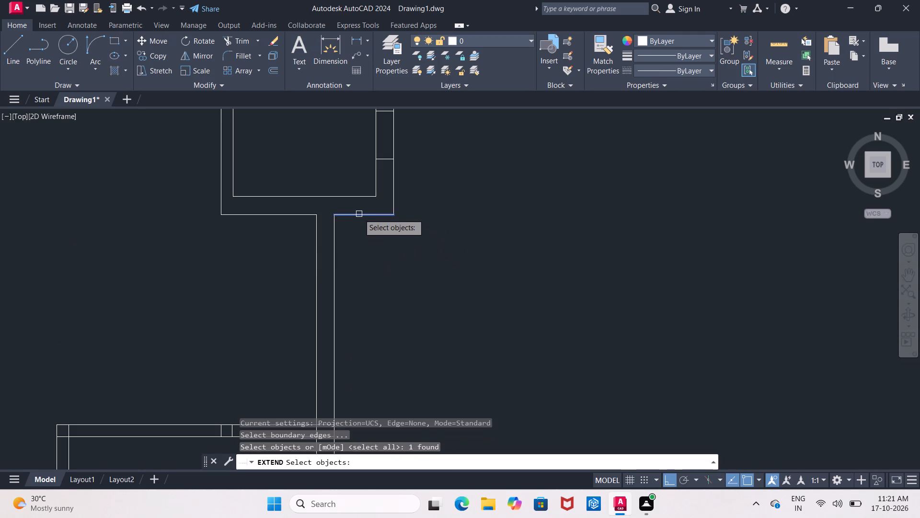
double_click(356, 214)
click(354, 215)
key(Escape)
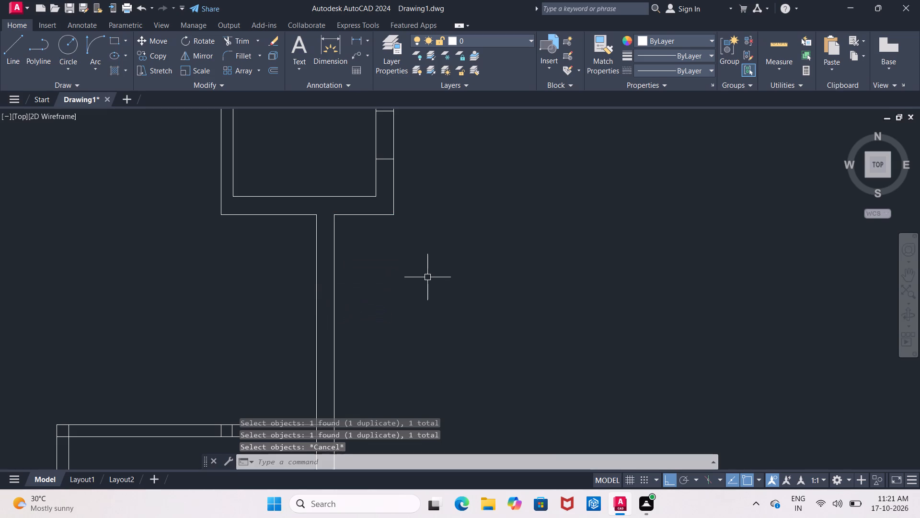
Extend the lower outer wall line of the small upper-right room across the gap at the vertical wall's top.
text(EX)
key(Return)
key(Return)
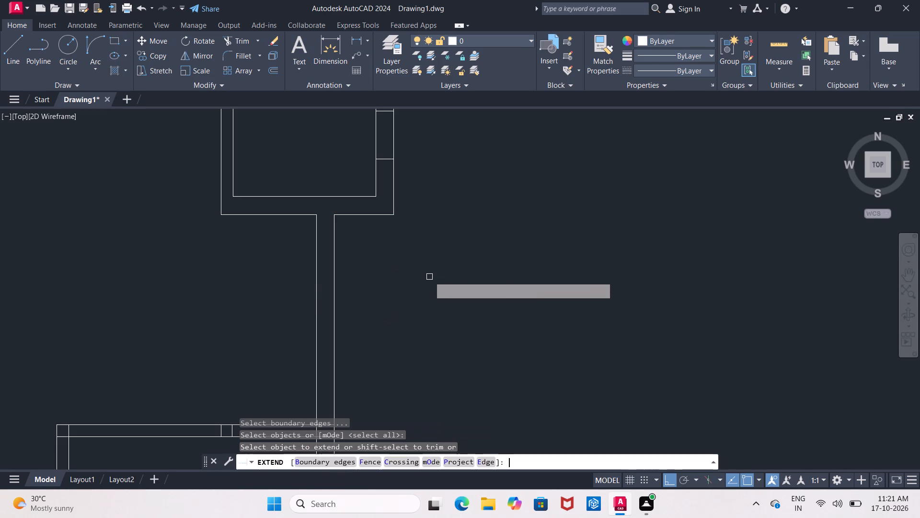
triple_click(345, 216)
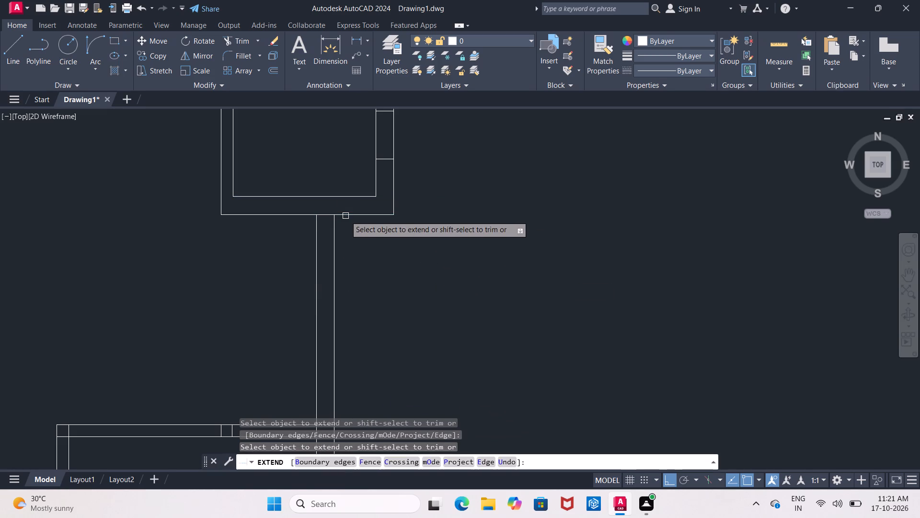
key(Escape)
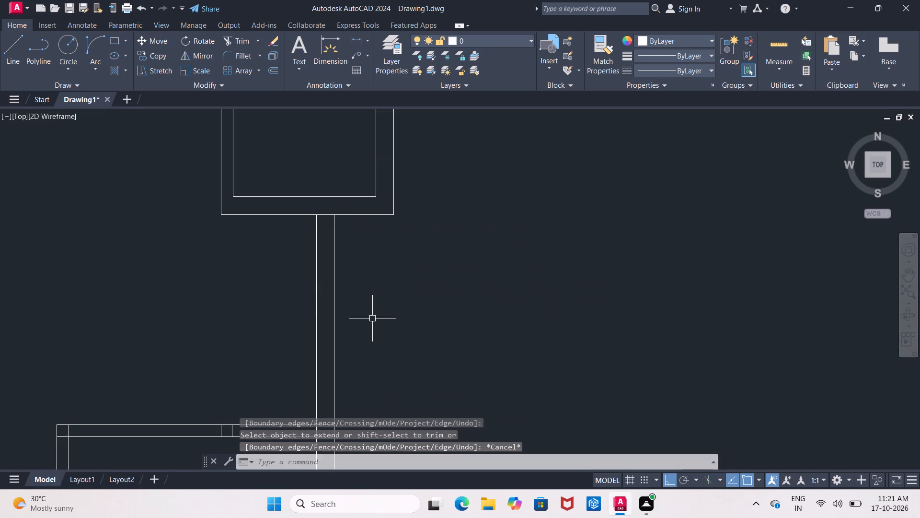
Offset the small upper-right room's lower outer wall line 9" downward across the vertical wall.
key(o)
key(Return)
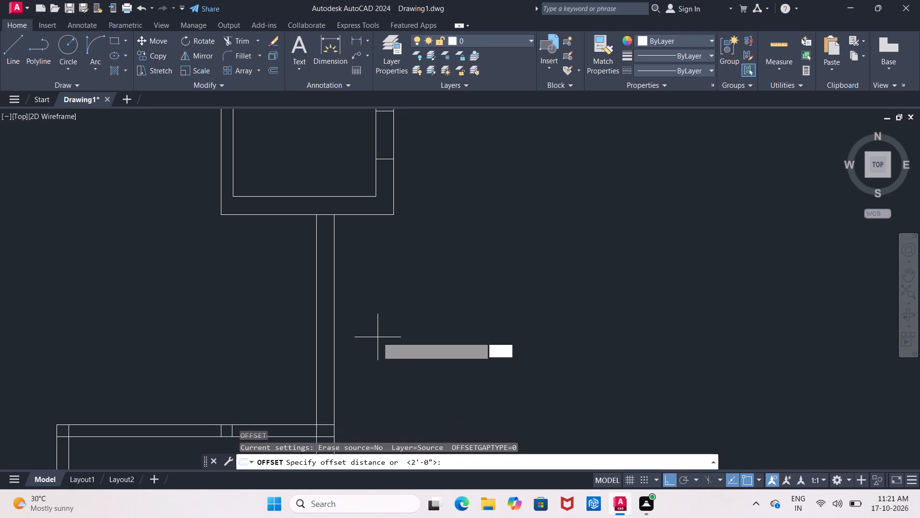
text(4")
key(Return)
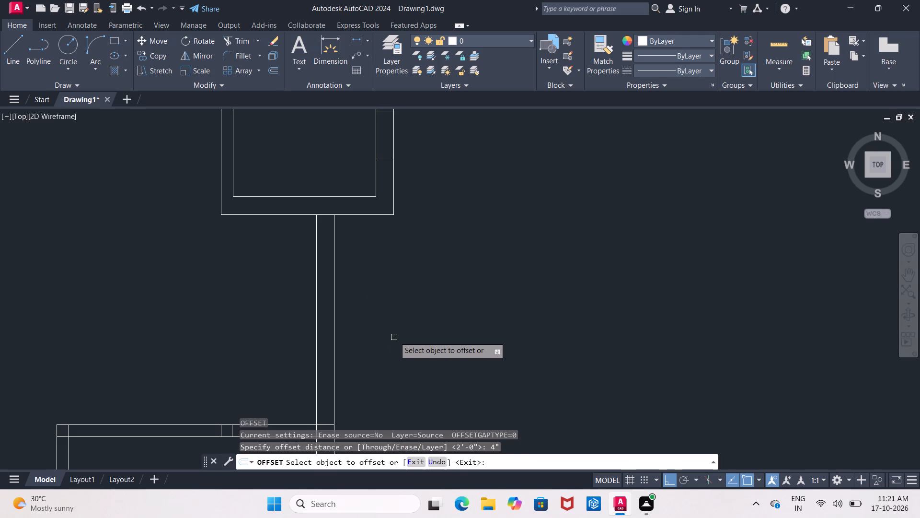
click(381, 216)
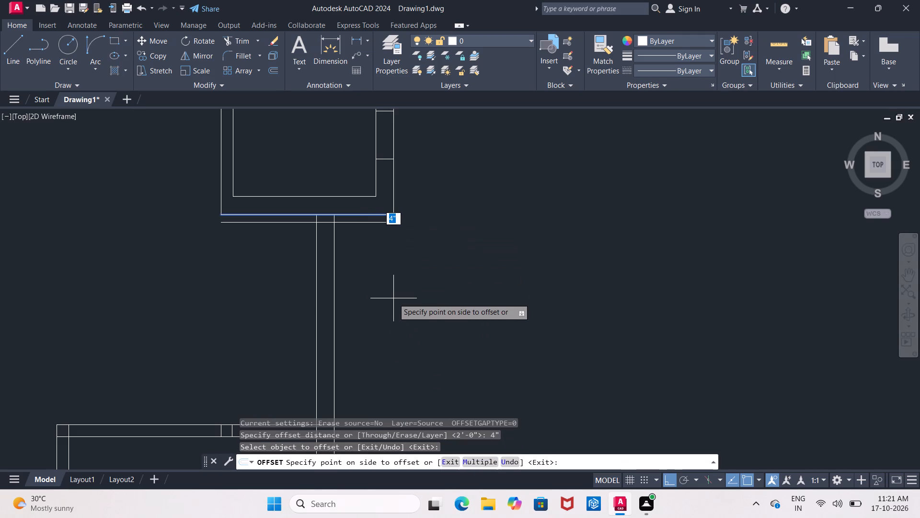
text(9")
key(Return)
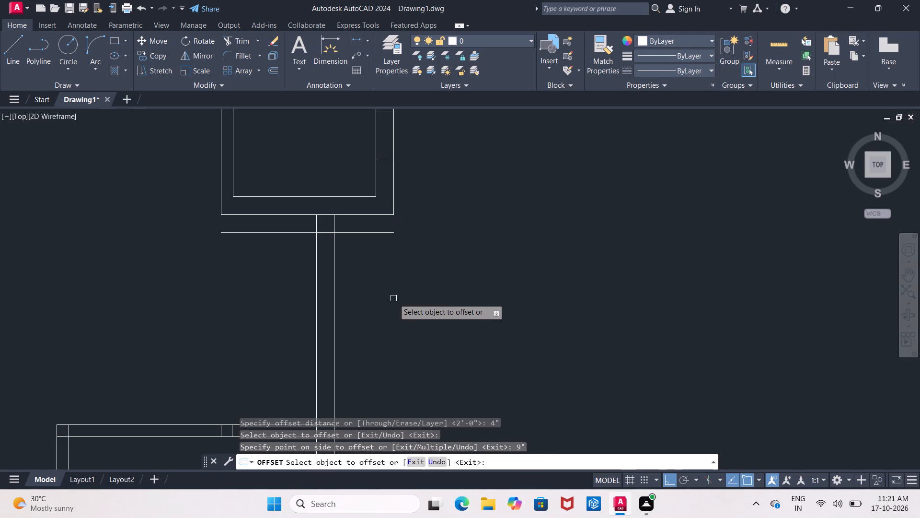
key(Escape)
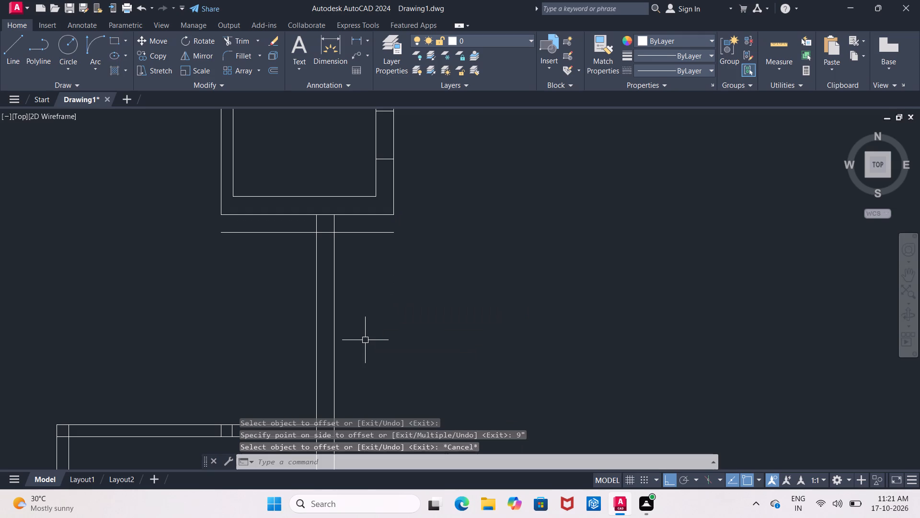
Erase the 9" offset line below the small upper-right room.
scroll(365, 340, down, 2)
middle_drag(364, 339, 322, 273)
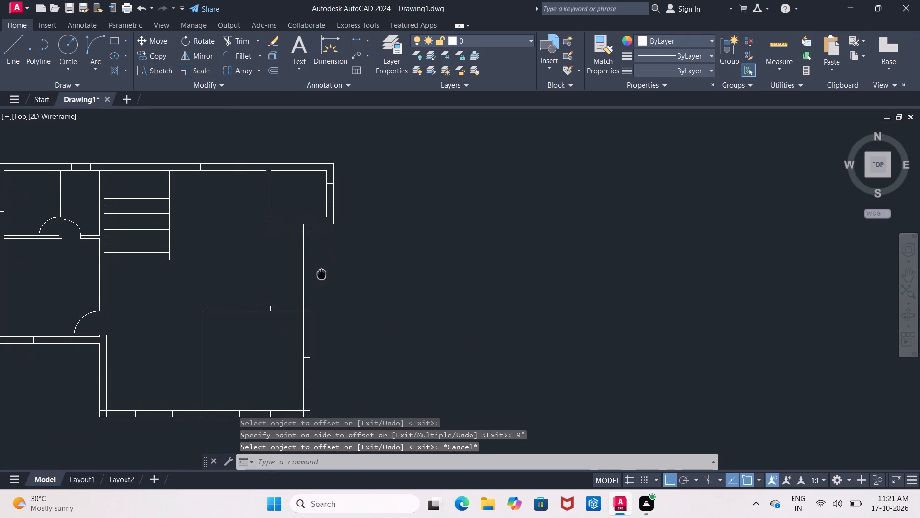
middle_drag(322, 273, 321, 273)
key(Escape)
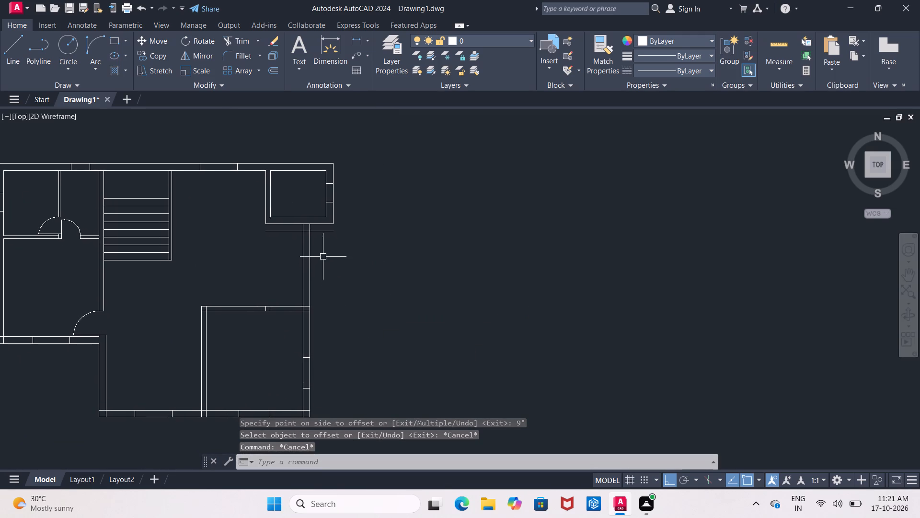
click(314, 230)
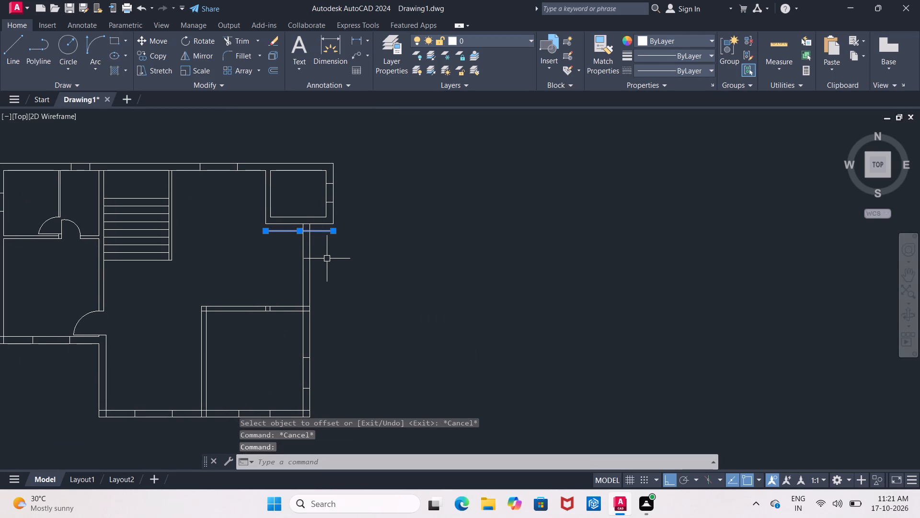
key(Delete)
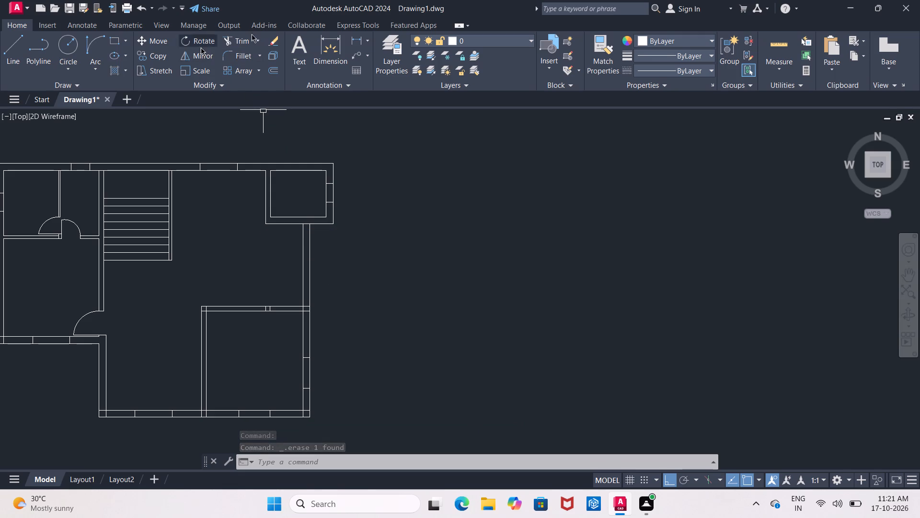
Measure the vertical wall's inner face from the small upper-right room down to the lower room's top wall line.
click(356, 46)
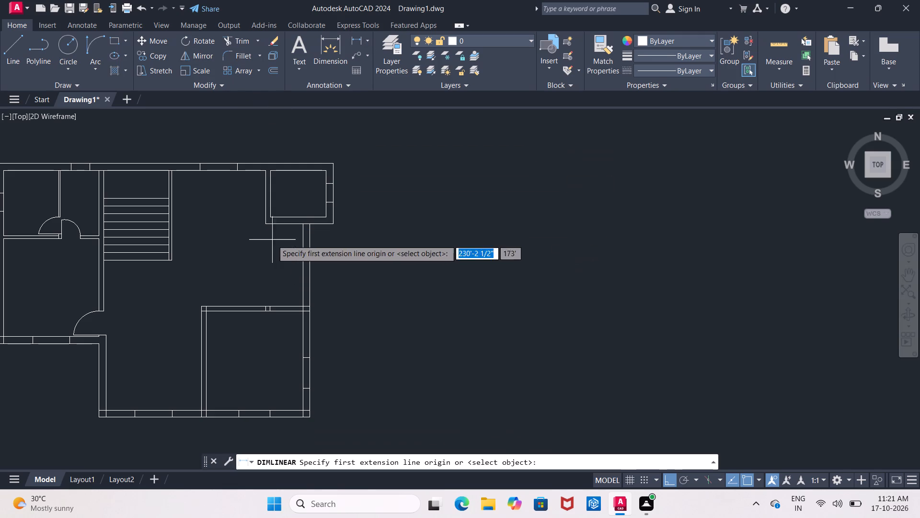
scroll(272, 240, up, 2)
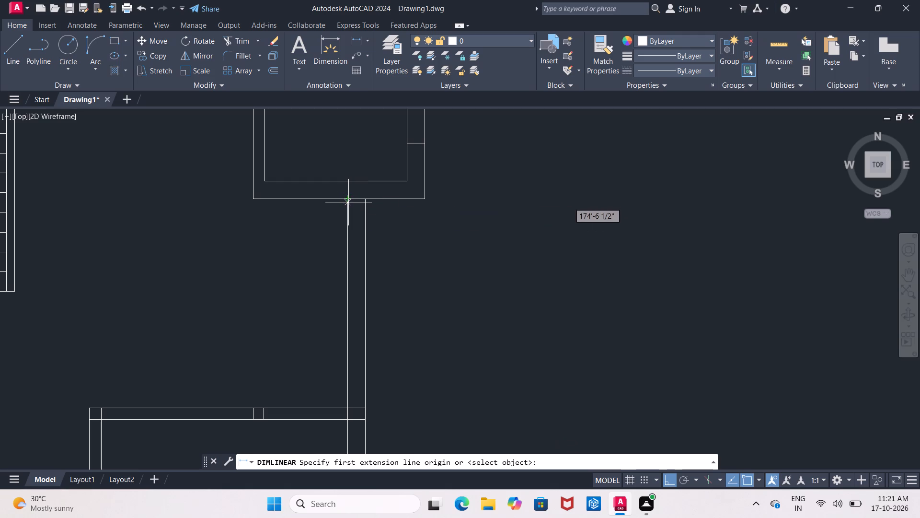
click(347, 202)
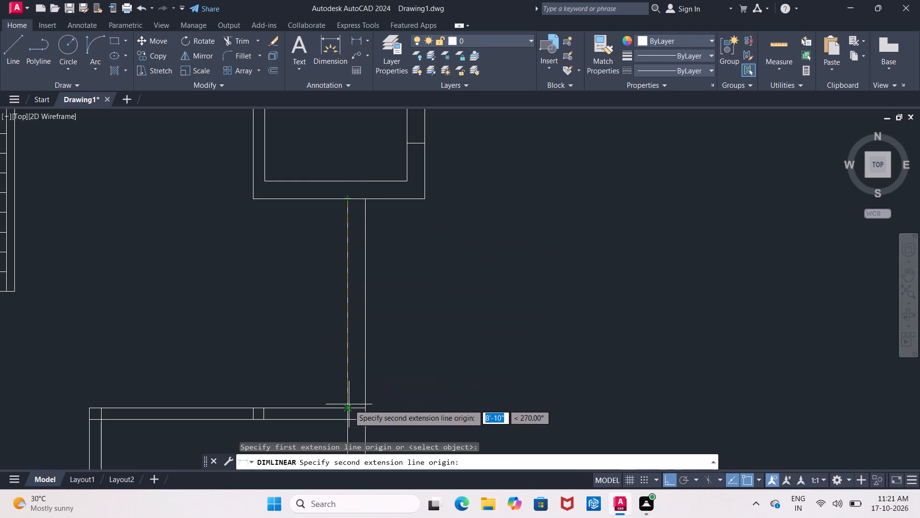
click(348, 407)
key(Escape)
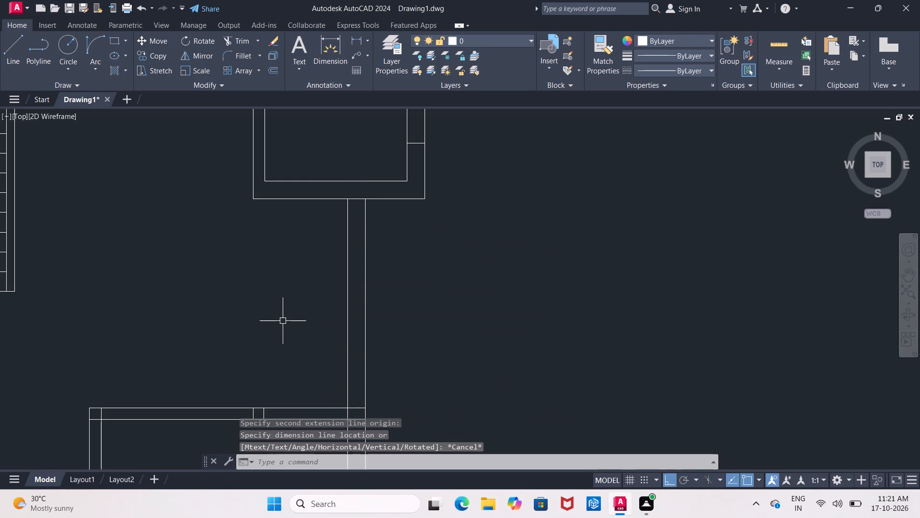
Offset the small upper-right room's lower outer wall line 4'5" downward as a guide across the vertical wall.
key(o)
key(Return)
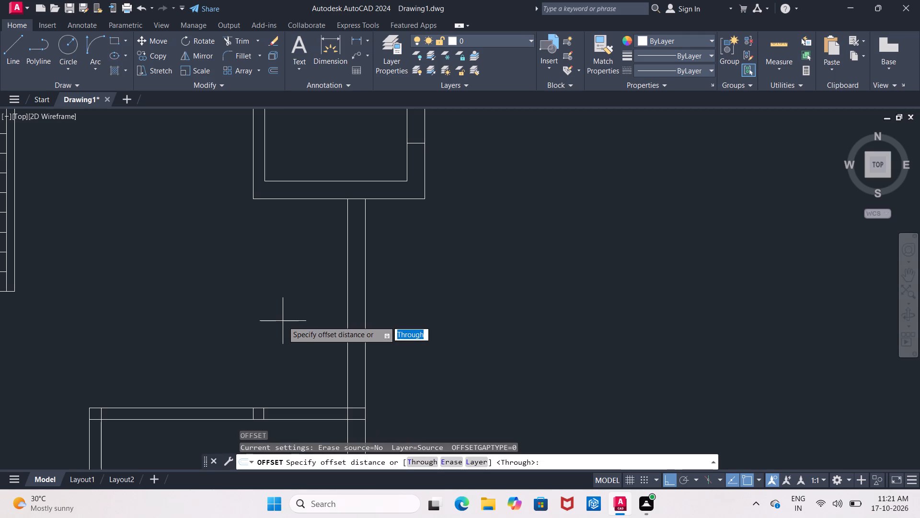
text(4'5)
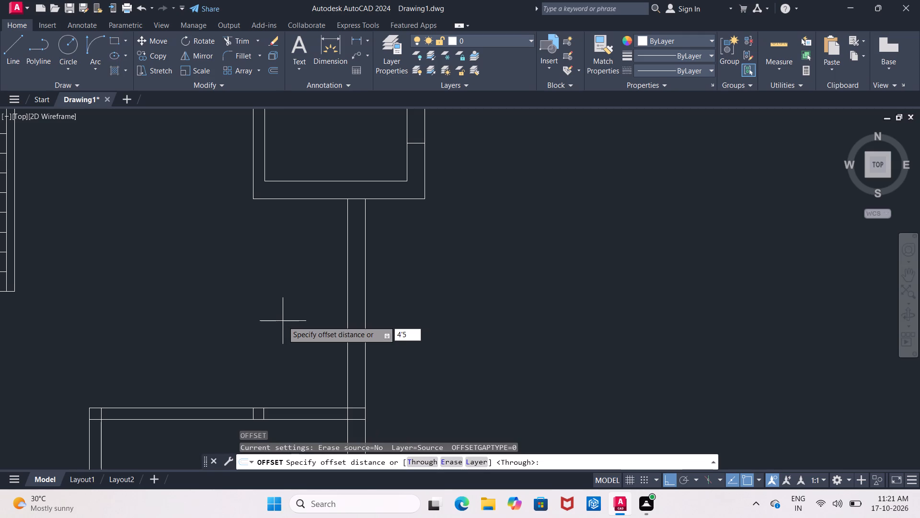
key(shift+quotedbl)
key(Return)
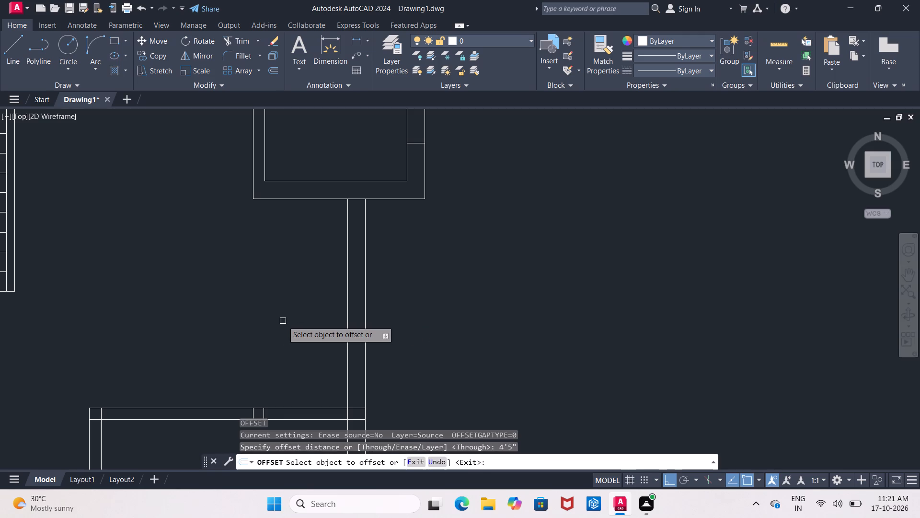
click(309, 199)
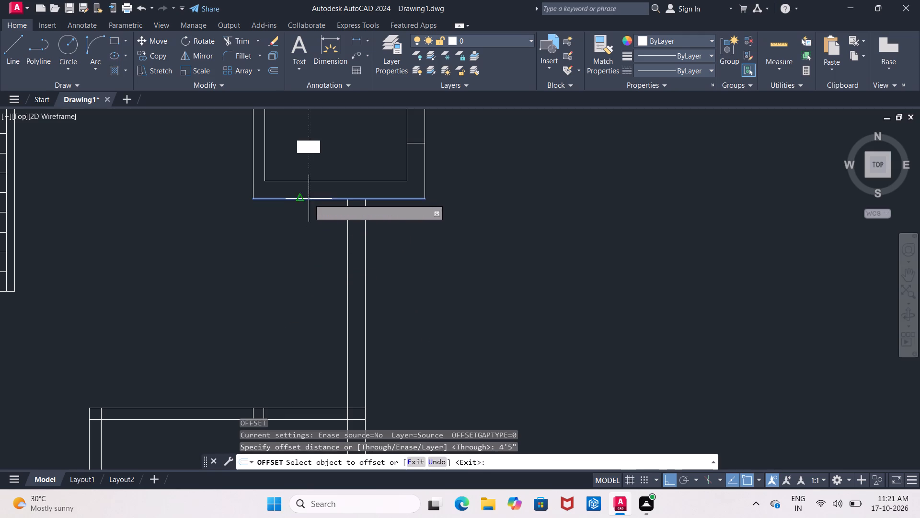
click(322, 274)
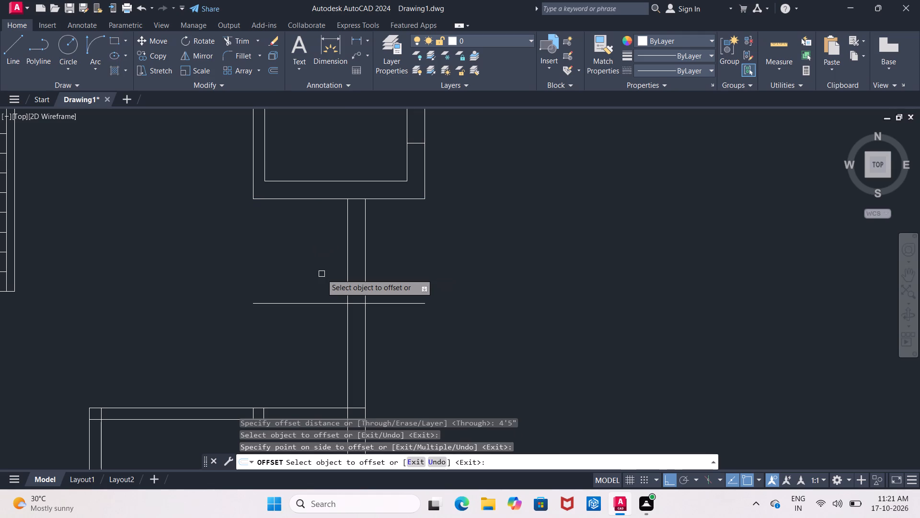
key(Escape)
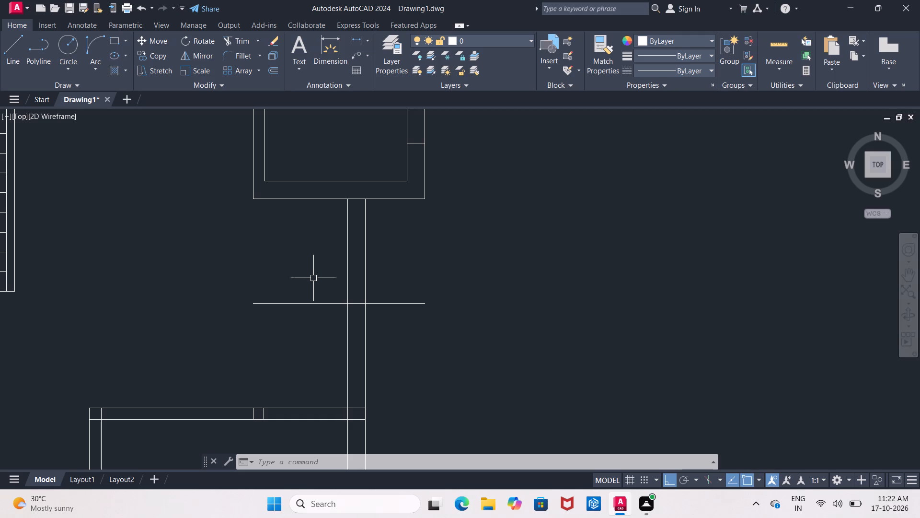
Offset the guide crossing the middle of the vertical wall 2' upward.
key(o)
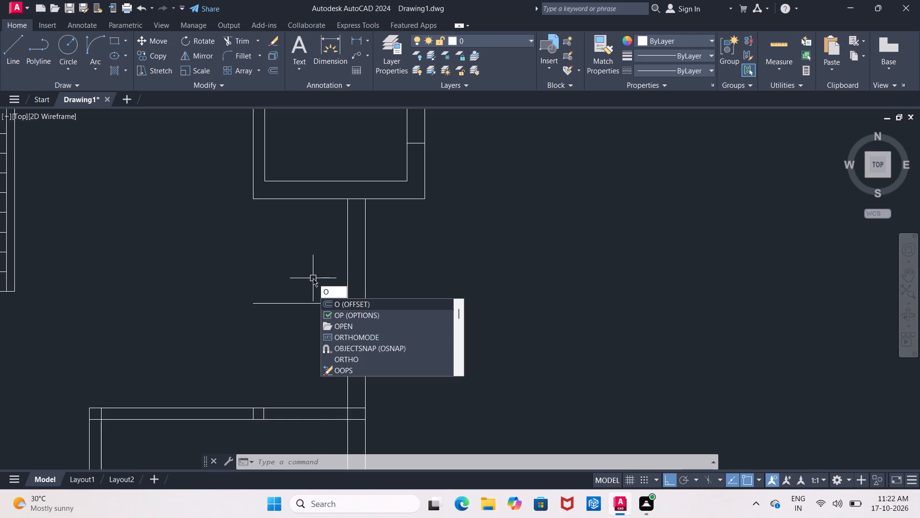
key(Return)
text(4')
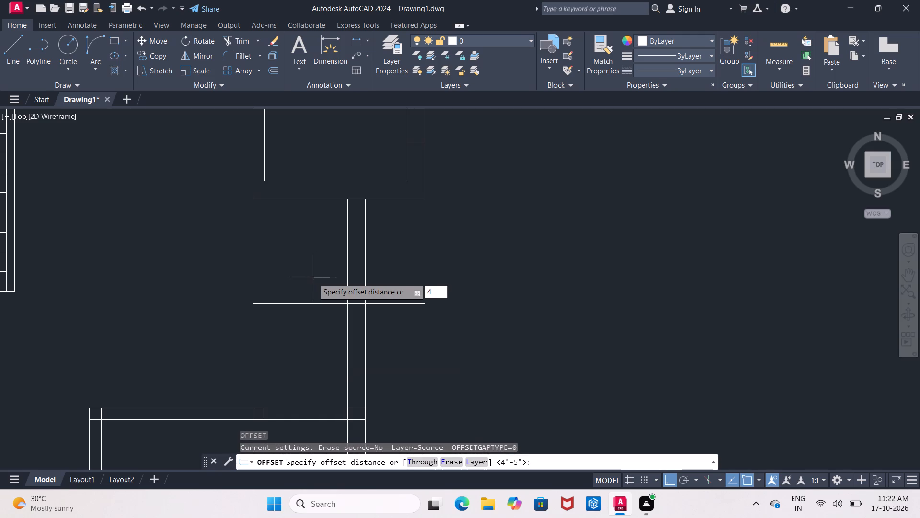
key(Return)
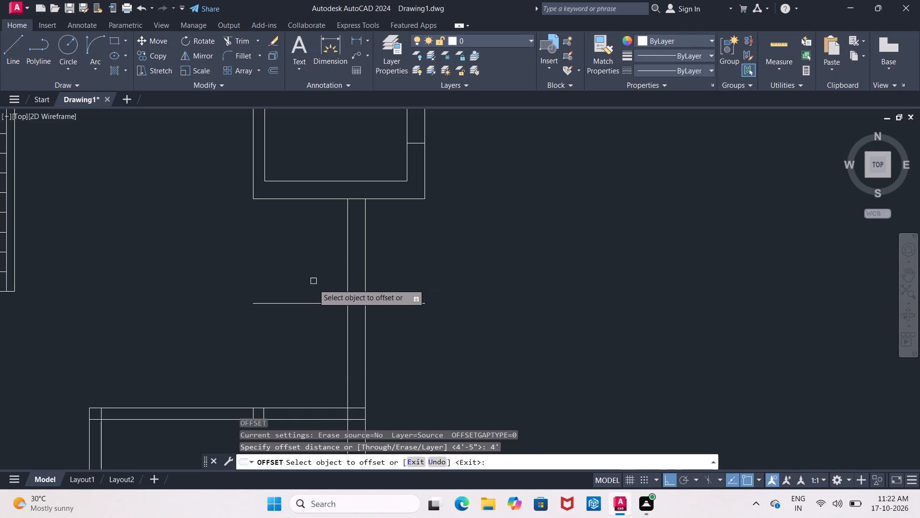
click(317, 303)
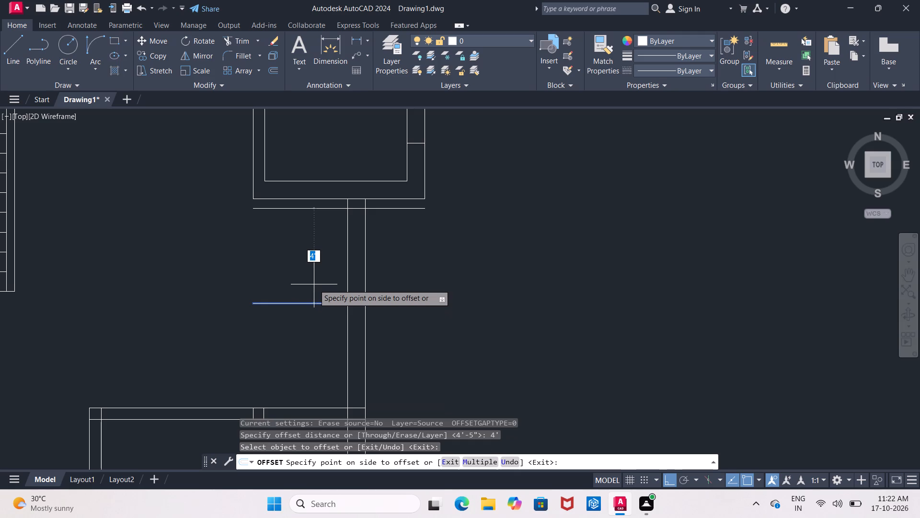
key(BackSpace)
text(2')
key(Return)
Offset the middle guide crossing the vertical wall 4' downward.
click(327, 305)
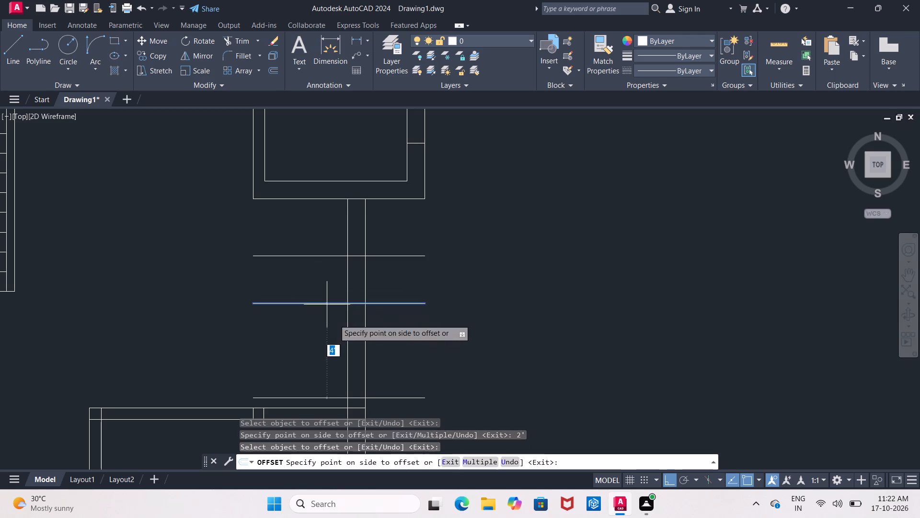
click(336, 334)
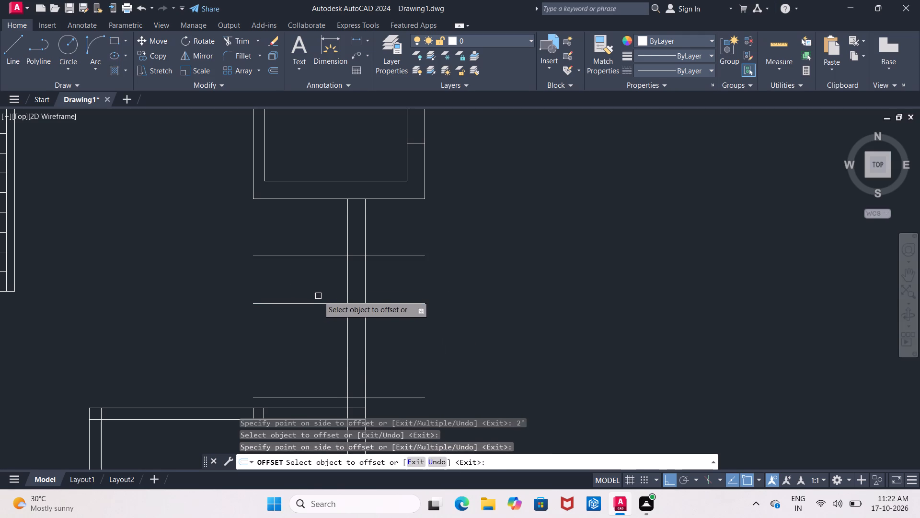
click(318, 304)
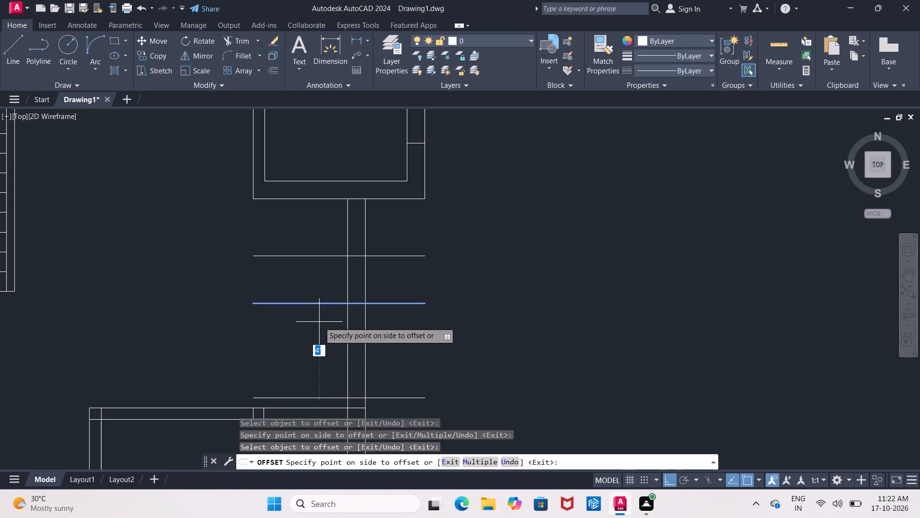
key(Return)
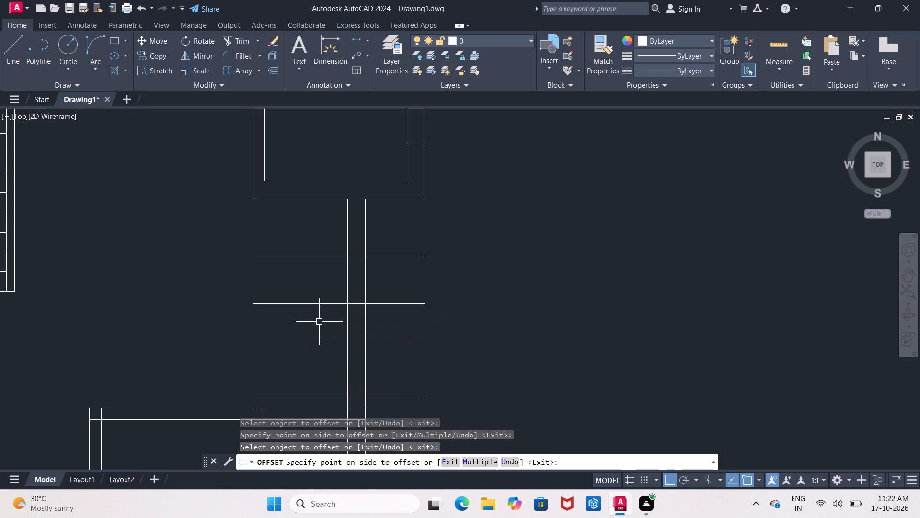
Offset the middle guide crossing the vertical wall 2' downward.
key(o)
key(Return)
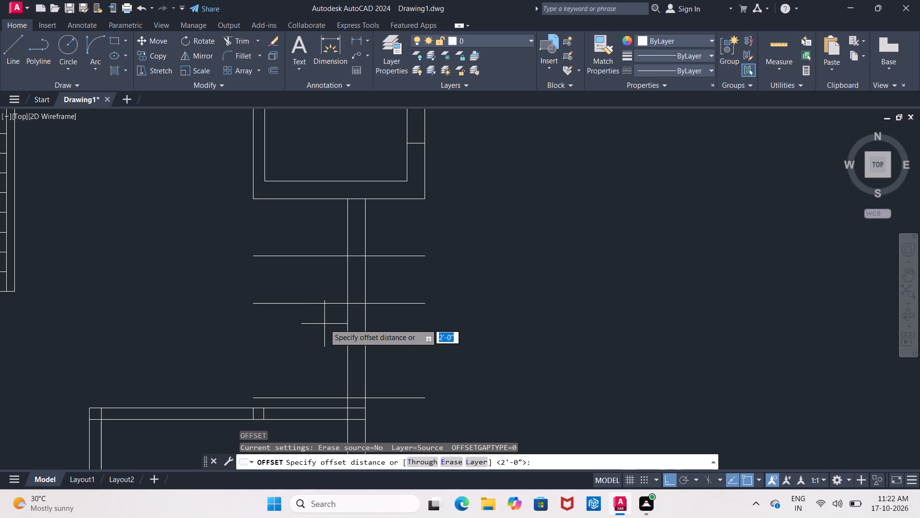
key(Return)
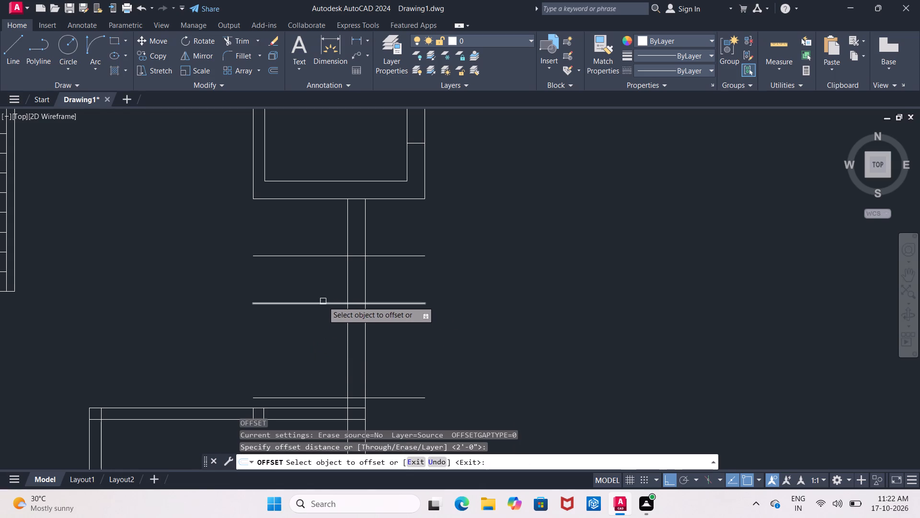
click(322, 299)
click(321, 303)
click(323, 320)
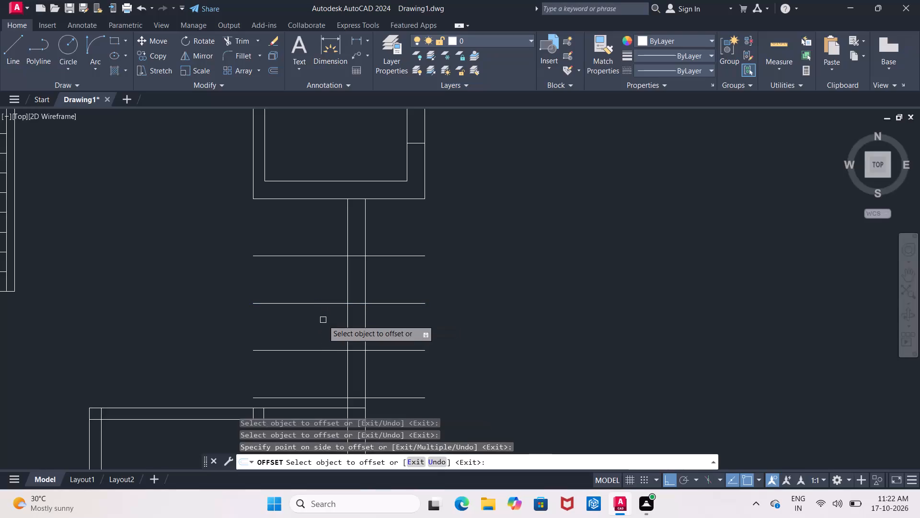
key(Escape)
Trim the four horizontal guides at the vertical wall's outer face, and cut the lowest one back to the inner face too.
middle_drag(317, 390, 261, 260)
scroll(253, 253, up, 2)
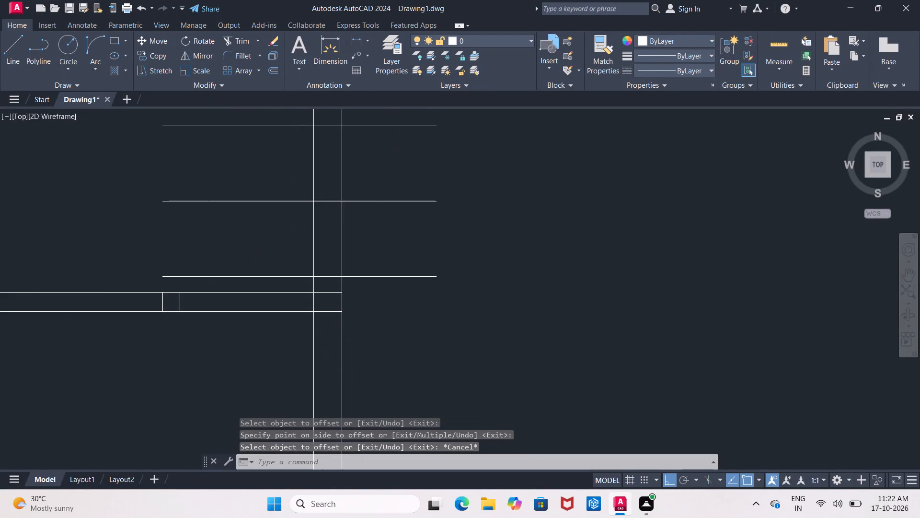
key(Escape)
text(TR)
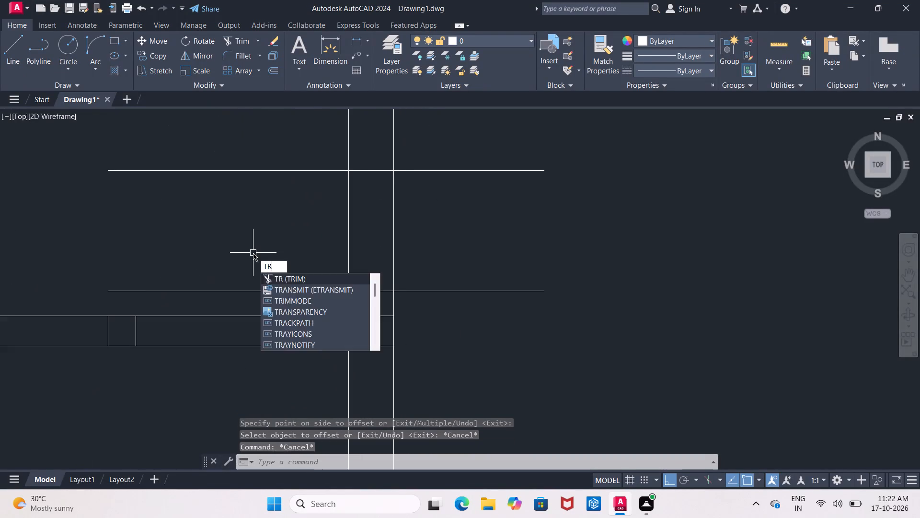
key(Return)
key(Return)
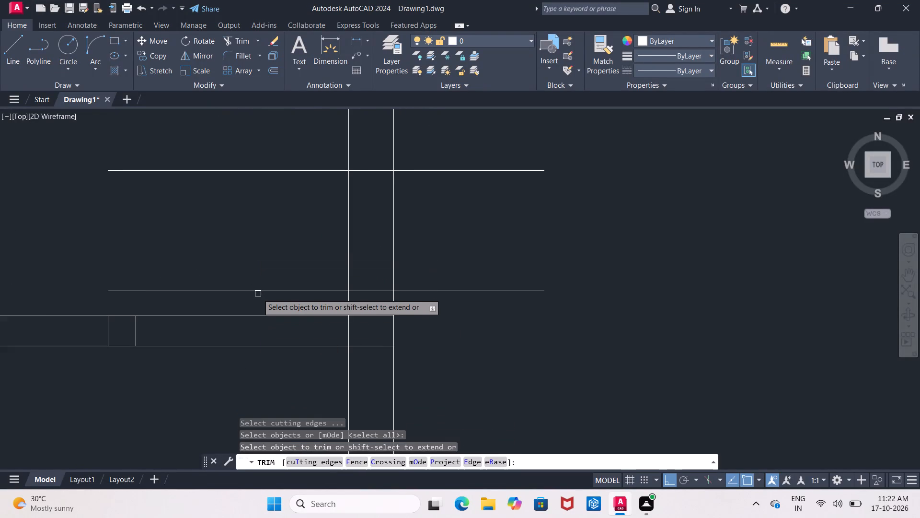
click(258, 292)
click(462, 289)
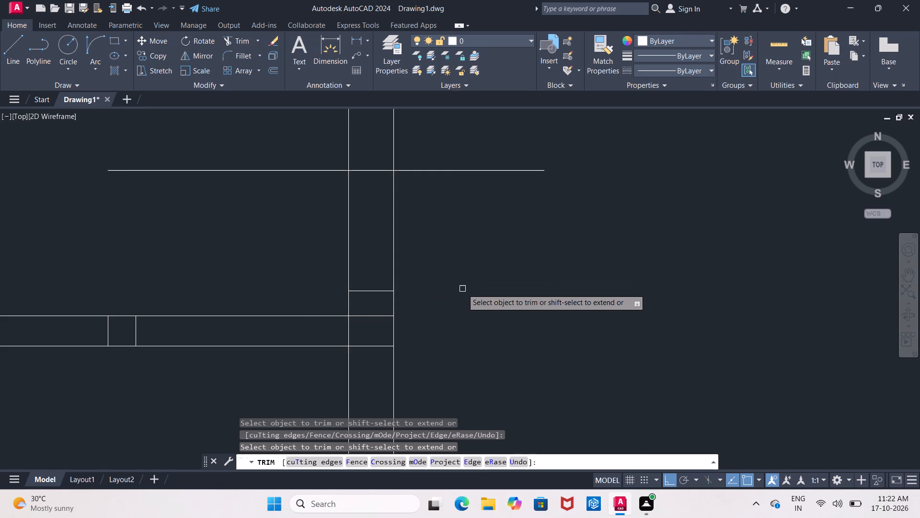
middle_drag(462, 276, 403, 355)
click(375, 248)
middle_drag(374, 224, 371, 233)
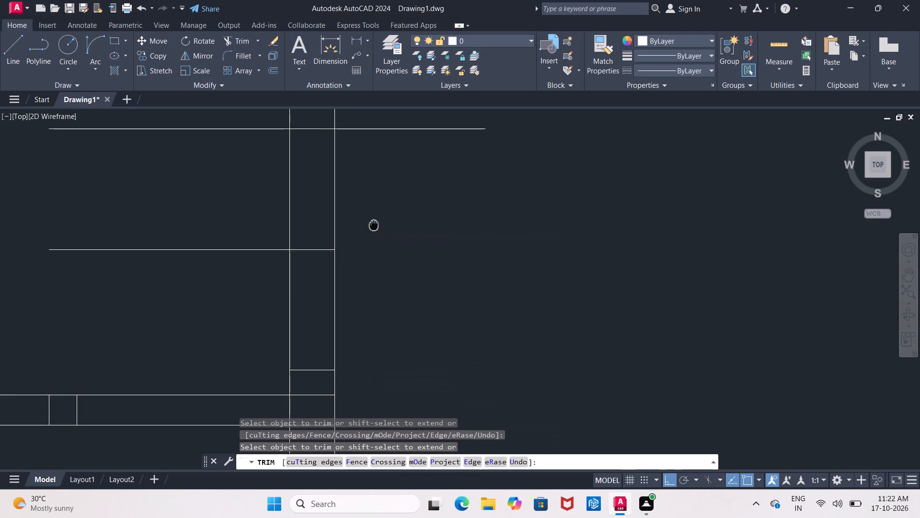
middle_drag(371, 233, 336, 377)
click(328, 281)
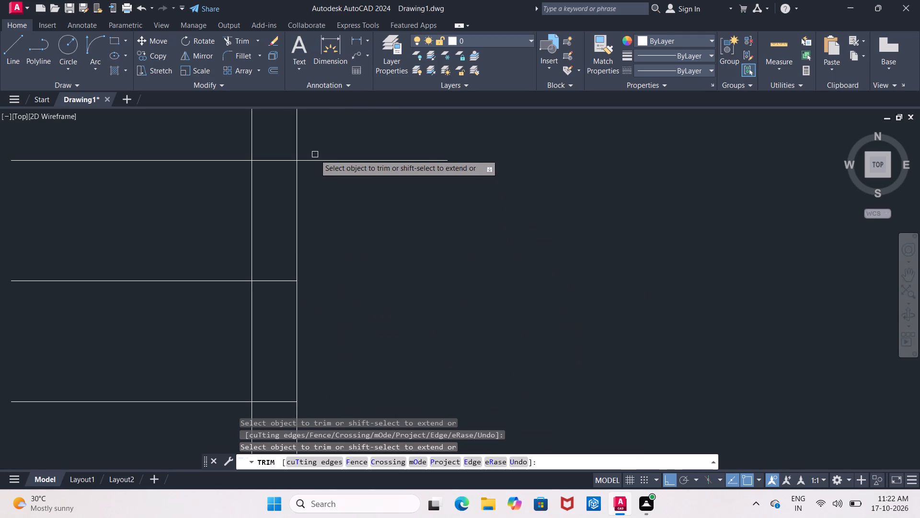
click(314, 158)
key(Escape)
Erase the centre guide between the upper and lower opening lines on the vertical wall.
scroll(314, 161, down, 3)
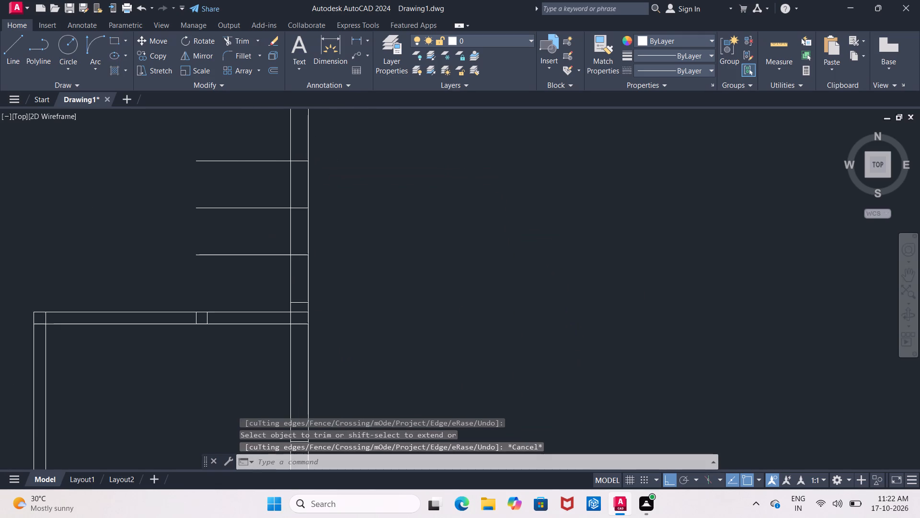
scroll(297, 170, up, 1)
click(275, 205)
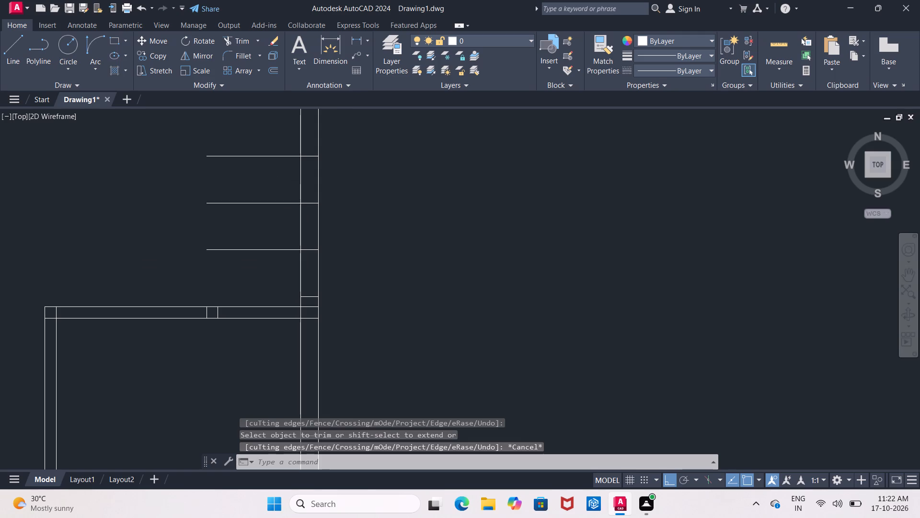
key(Delete)
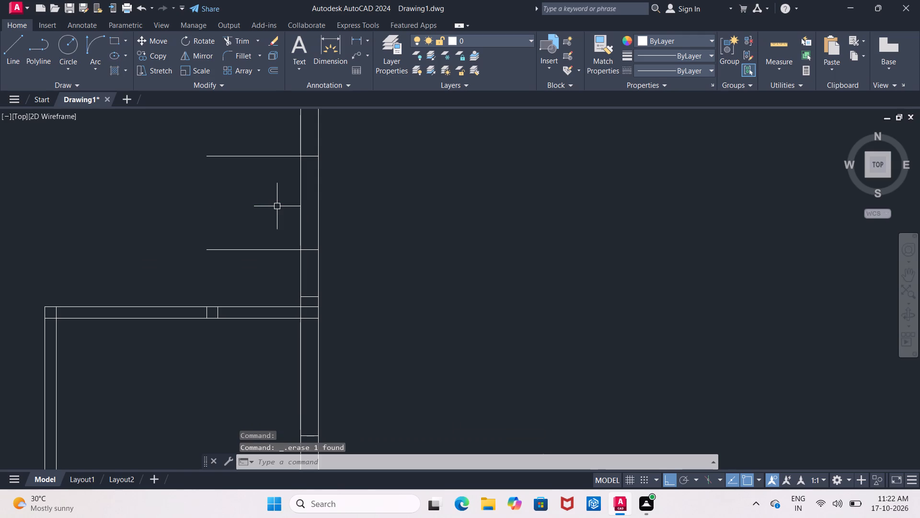
key(Escape)
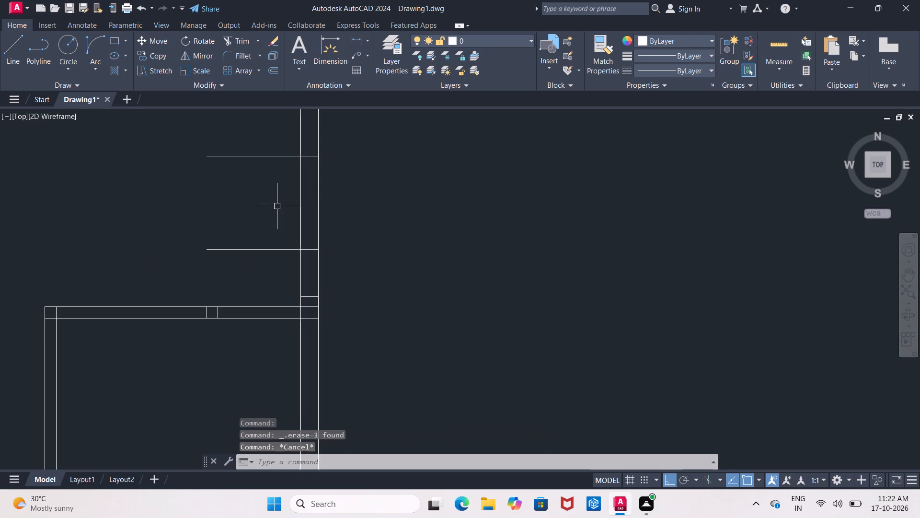
Offset the vertical wall's outer face line 4' inward, across the two opening guides.
key(o)
key(Return)
key(4)
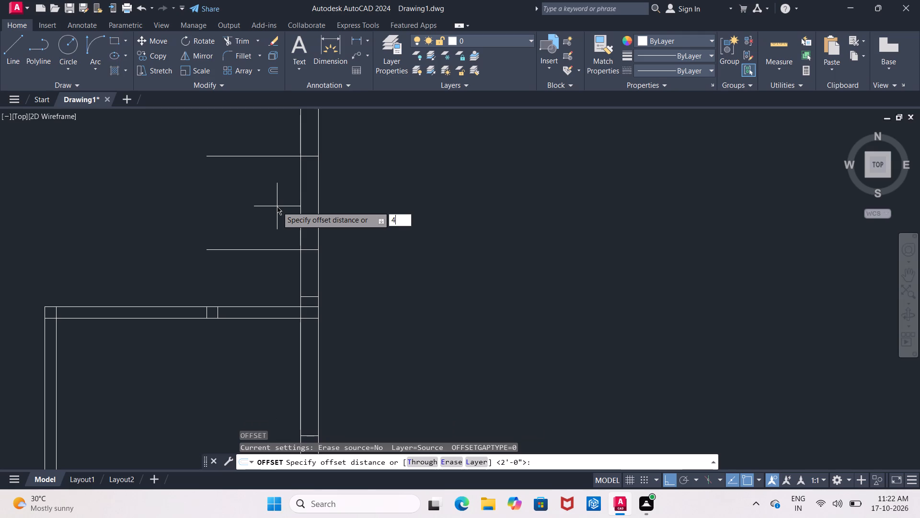
key(apostrophe)
key(Return)
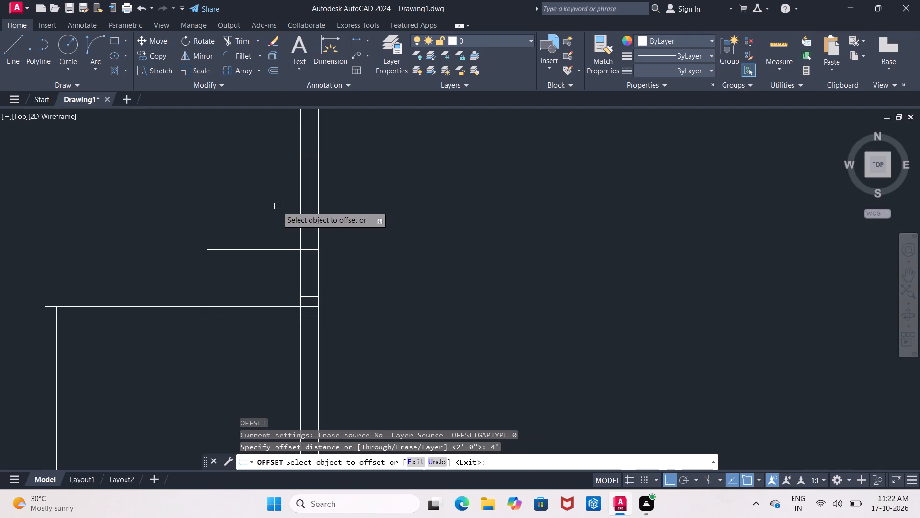
click(319, 217)
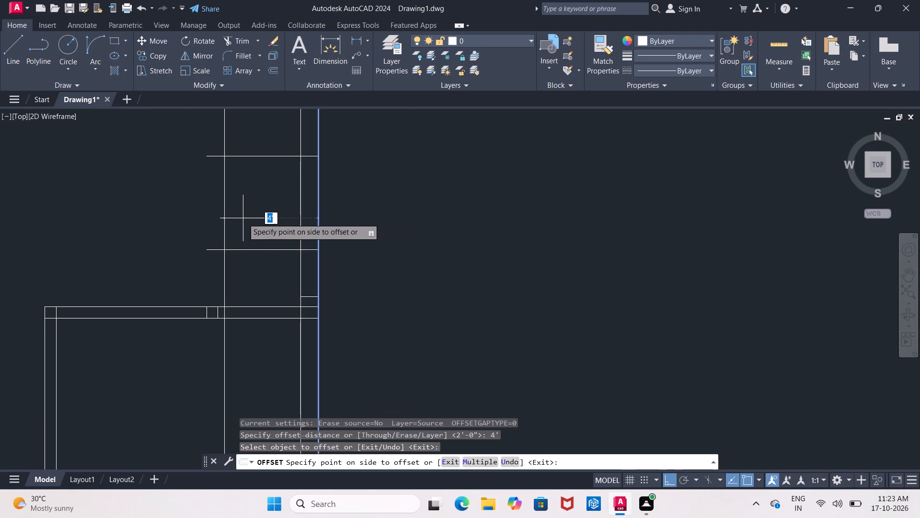
click(212, 219)
key(Escape)
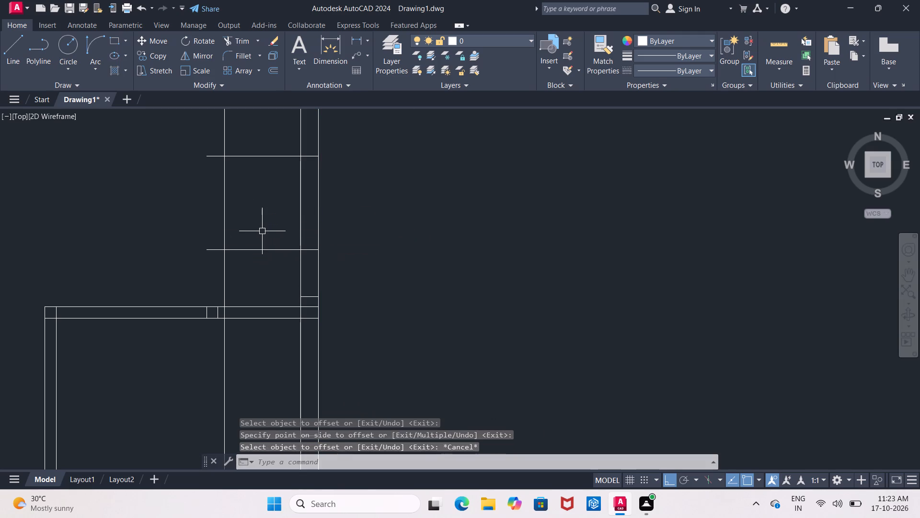
Offset the upper and lower opening guides 2" toward each other to give both door leaves their thickness.
key(Return)
key(2)
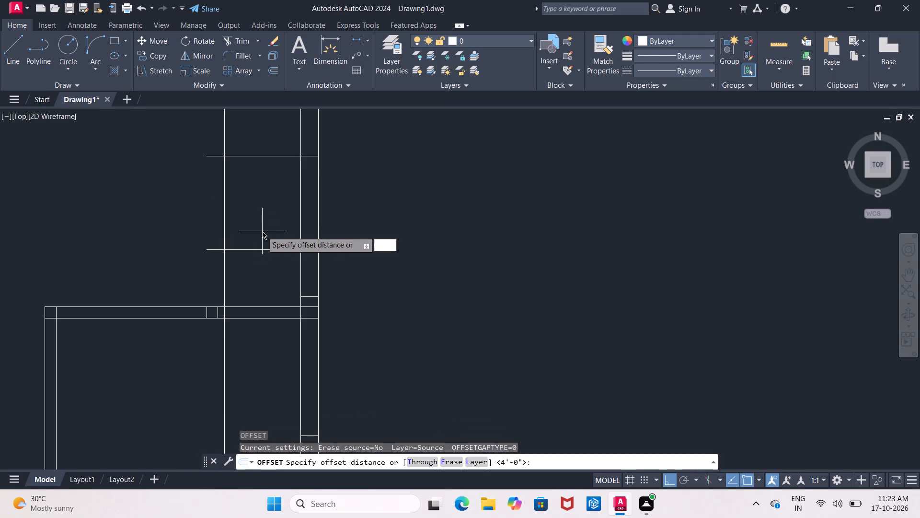
key(shift+quotedbl)
key(Return)
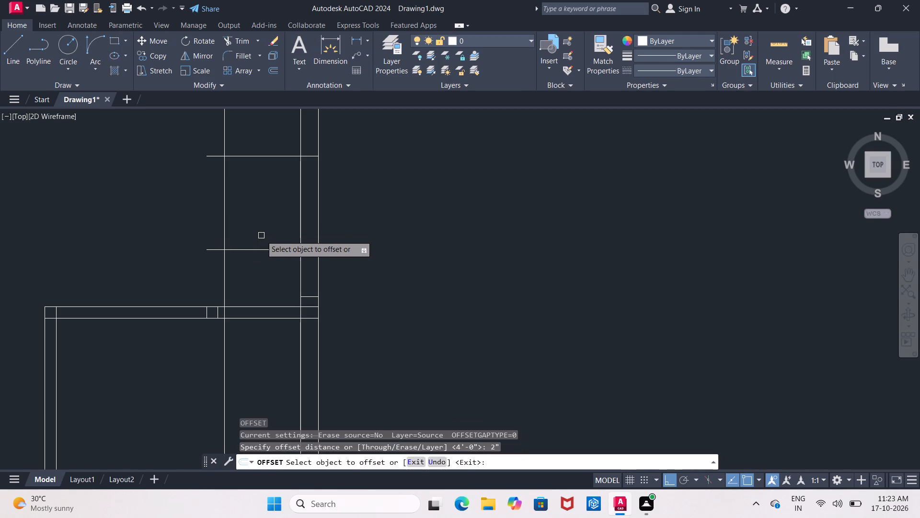
click(264, 248)
click(264, 242)
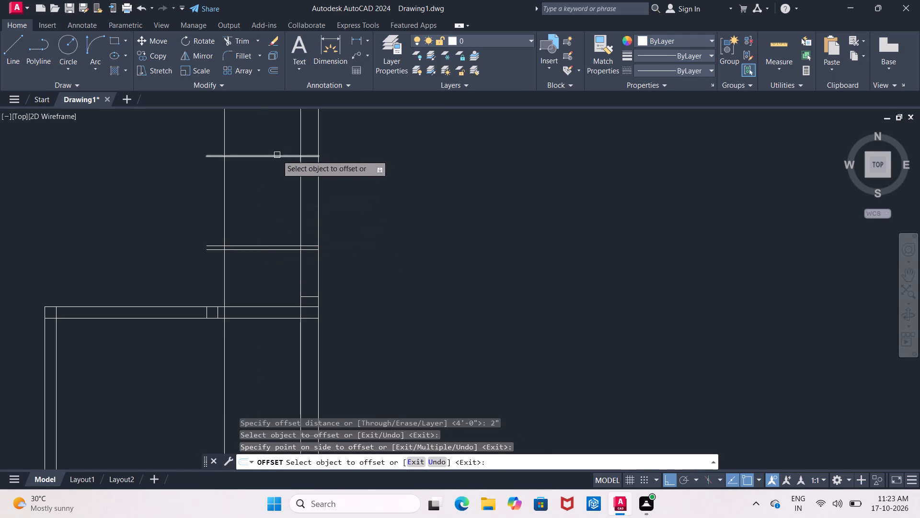
click(277, 155)
click(279, 173)
key(Escape)
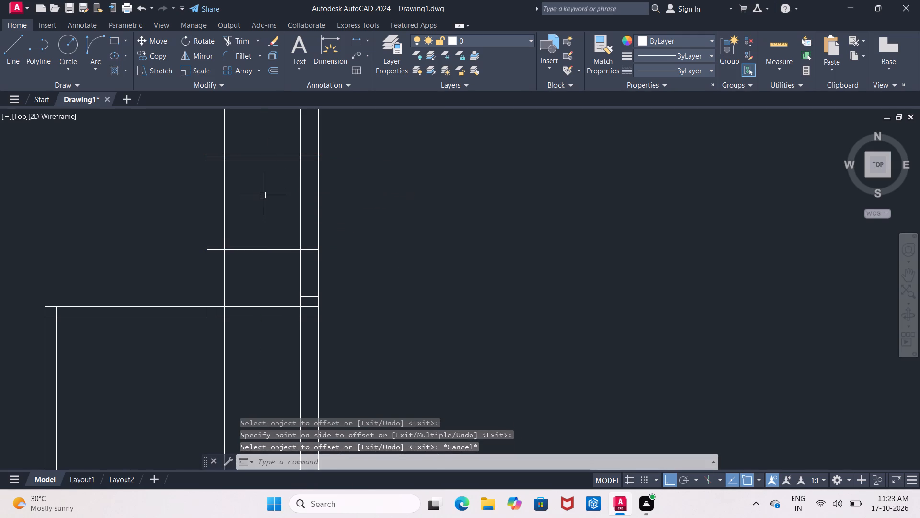
Trim the leaf lines beyond the 4' guide, and trim that guide above, between and below the leaves, leaving closed leaf ends.
key(y)
key(Escape)
text(TR)
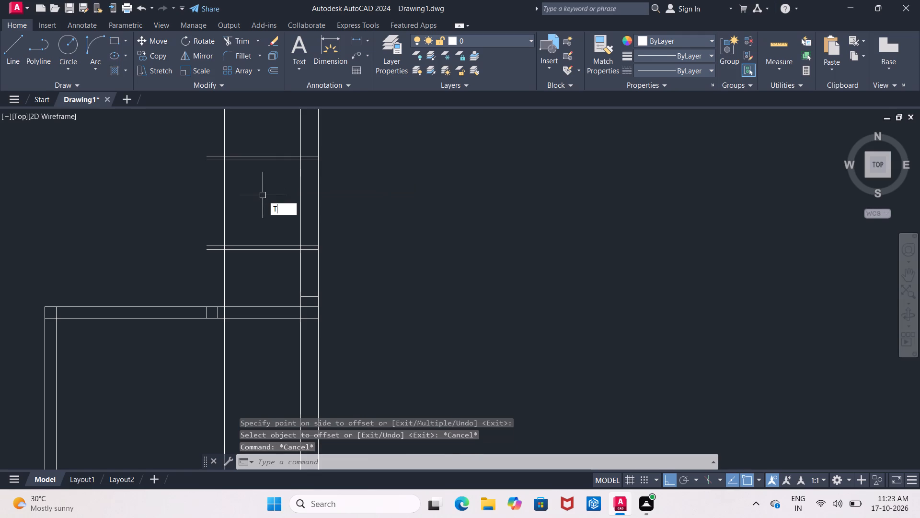
key(Return)
key(Return)
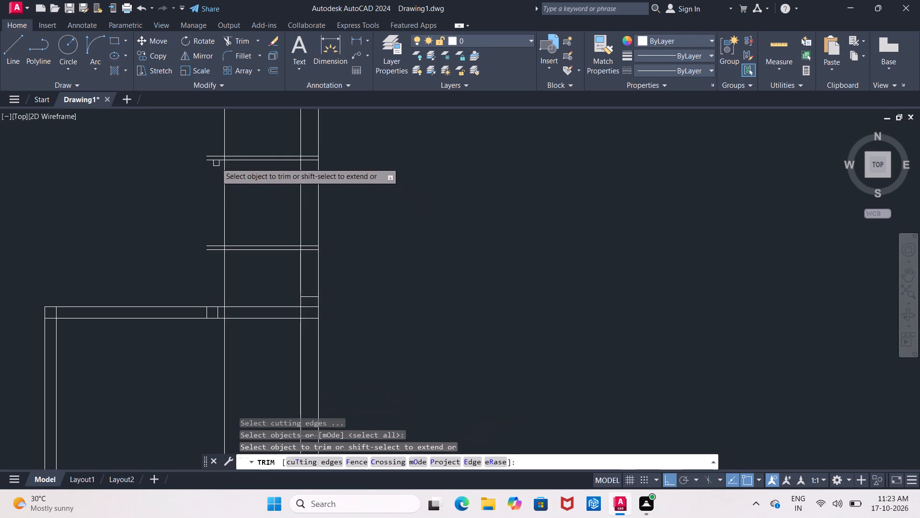
click(176, 141)
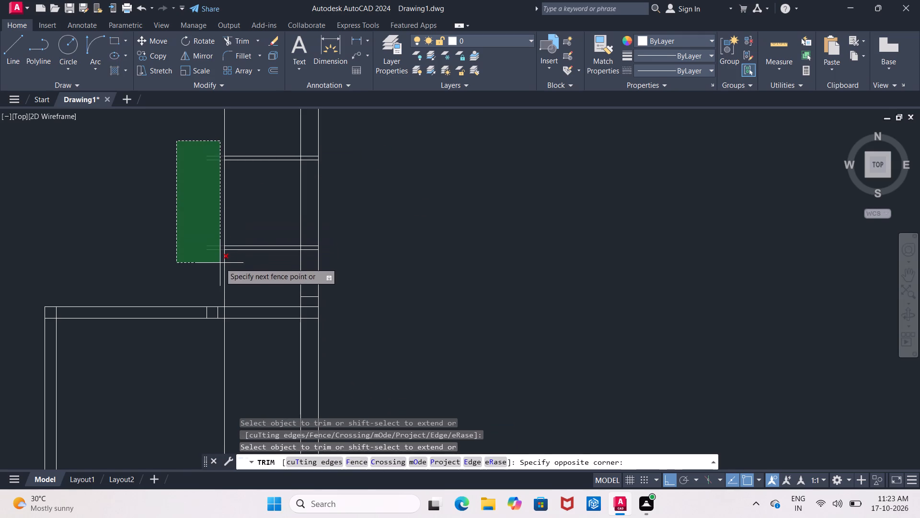
click(220, 263)
middle_drag(204, 196, 178, 250)
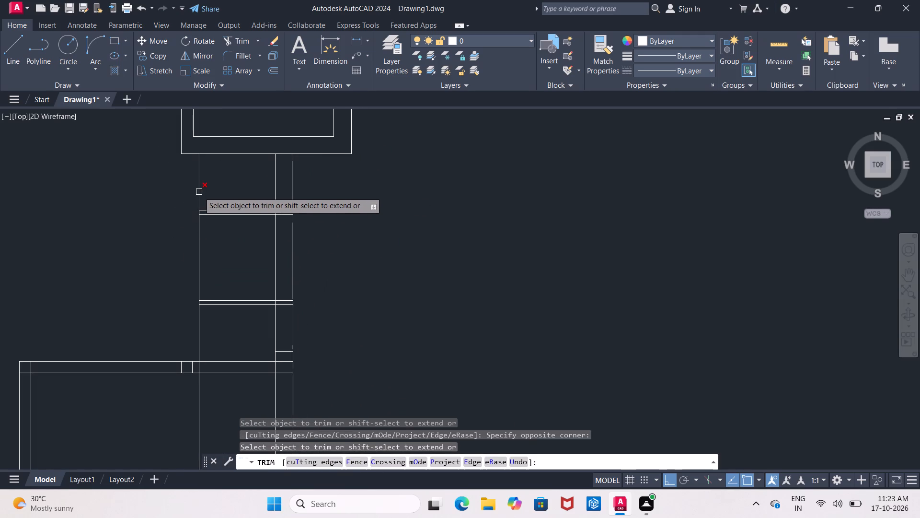
click(199, 192)
click(197, 338)
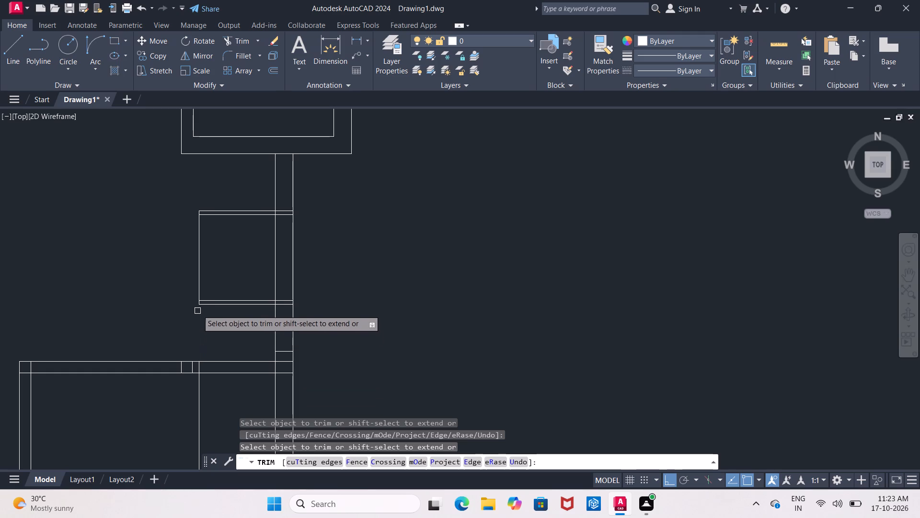
click(201, 275)
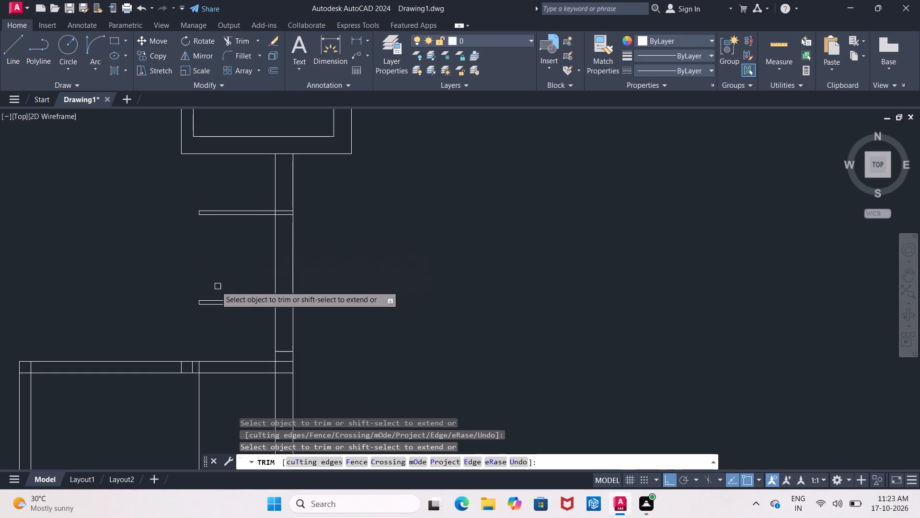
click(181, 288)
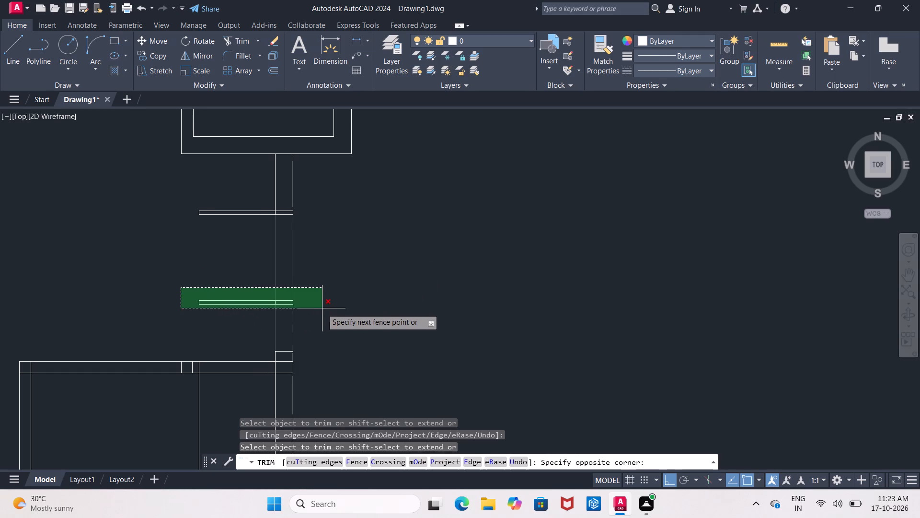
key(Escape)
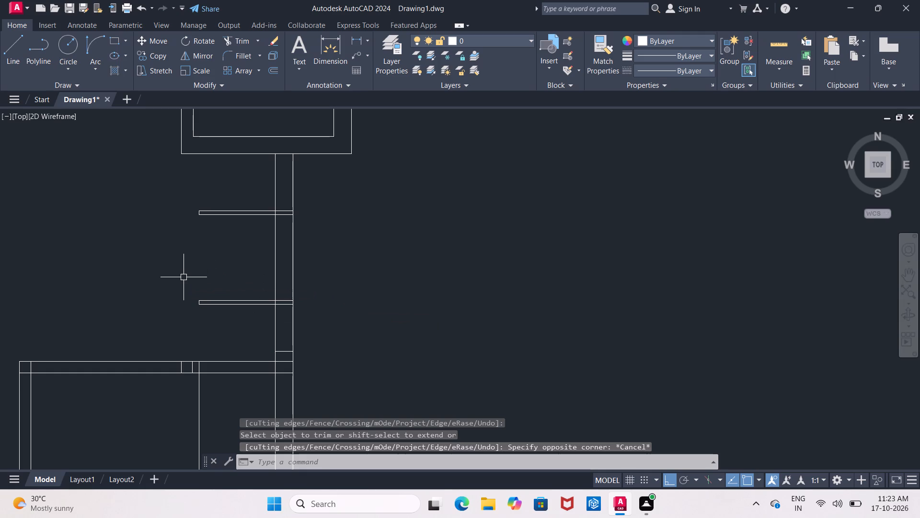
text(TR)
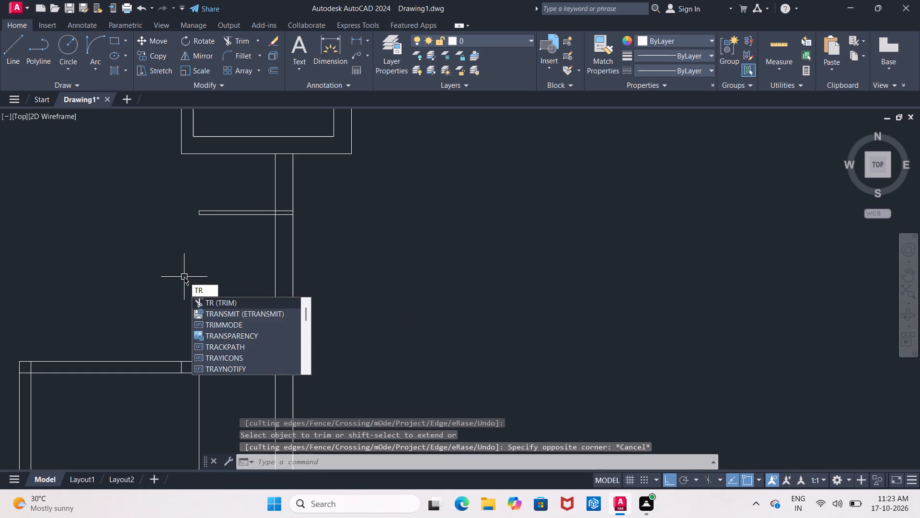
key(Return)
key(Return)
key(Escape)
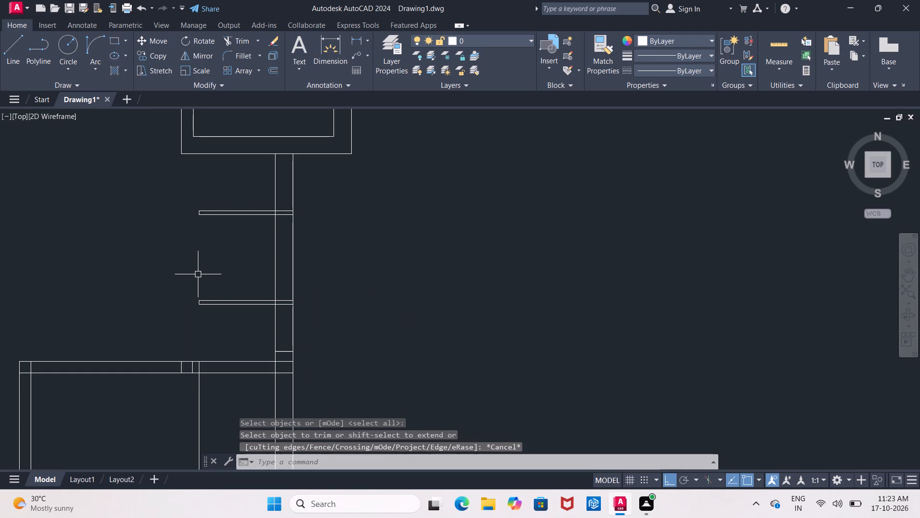
Remove the lower door leaf by erasing its upper line and end line and trimming its remaining line back to the wall.
scroll(246, 316, up, 2)
click(223, 281)
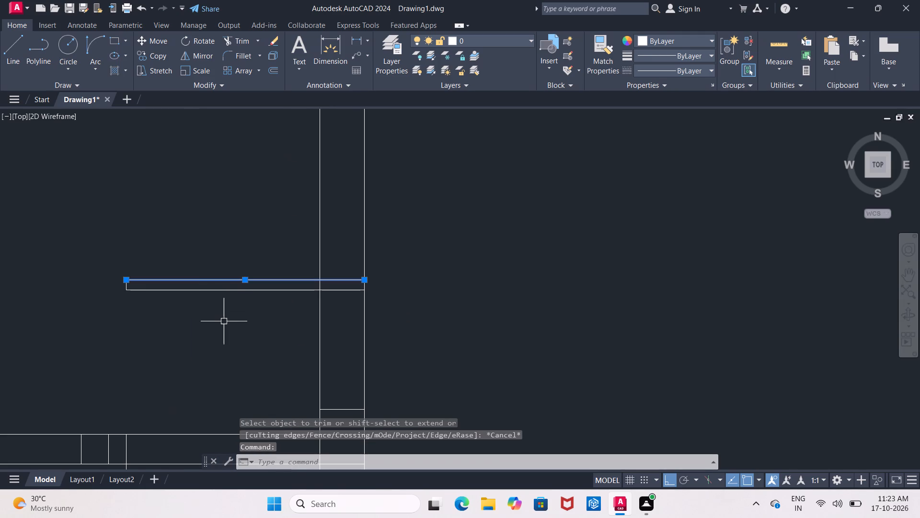
key(Delete)
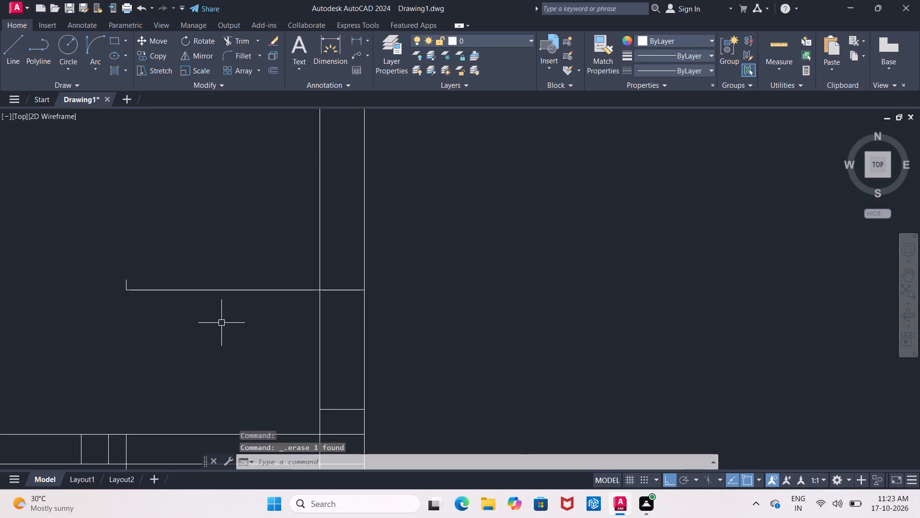
click(128, 282)
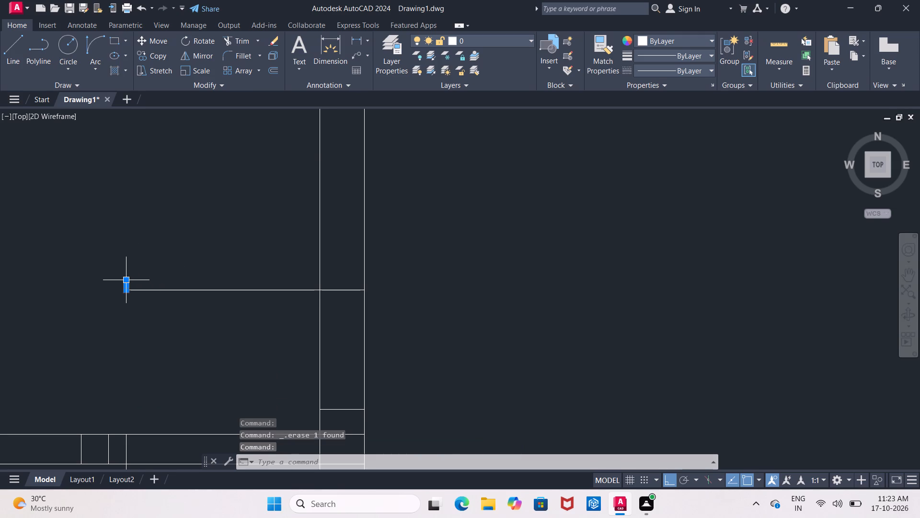
key(Delete)
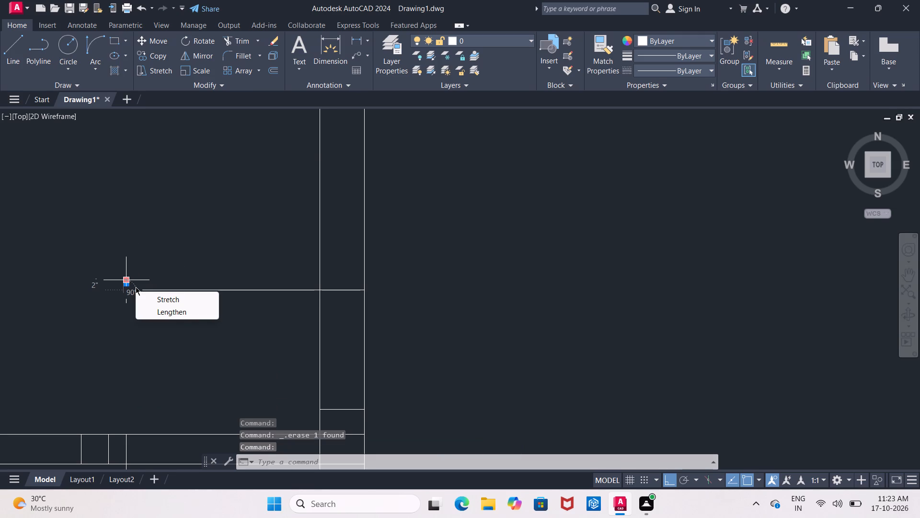
key(Delete)
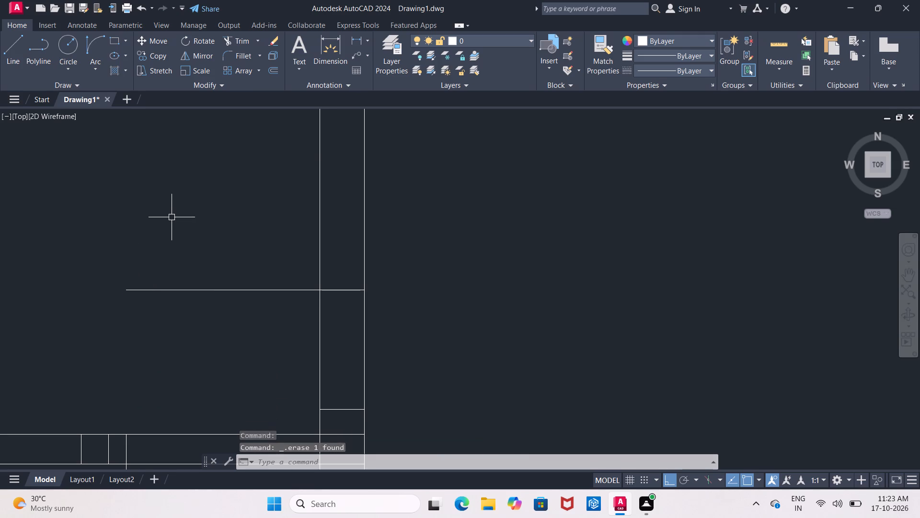
text(TR)
key(Return)
key(Return)
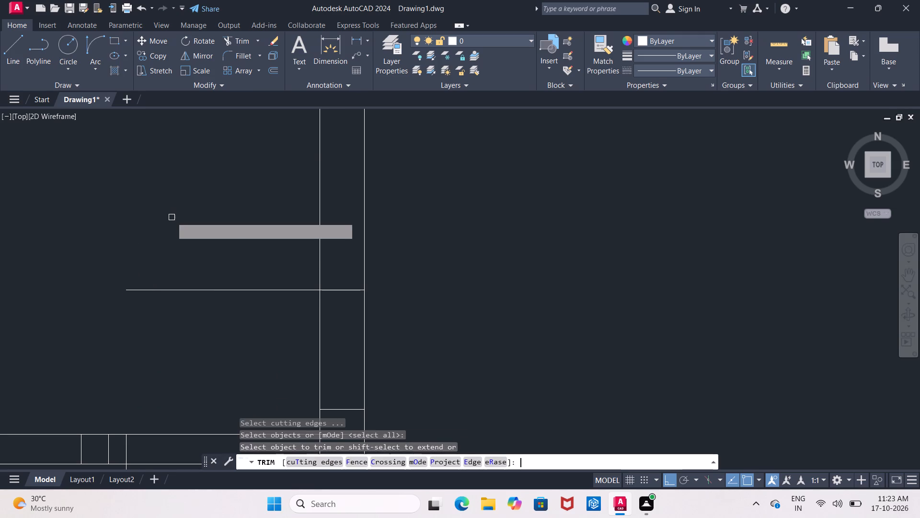
click(196, 235)
click(232, 316)
scroll(232, 316, down, 2)
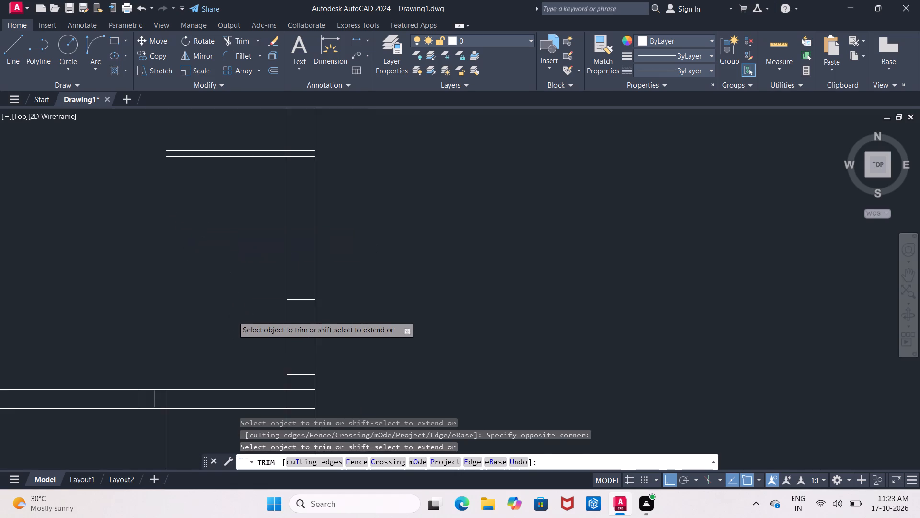
middle_drag(228, 267, 215, 266)
key(Escape)
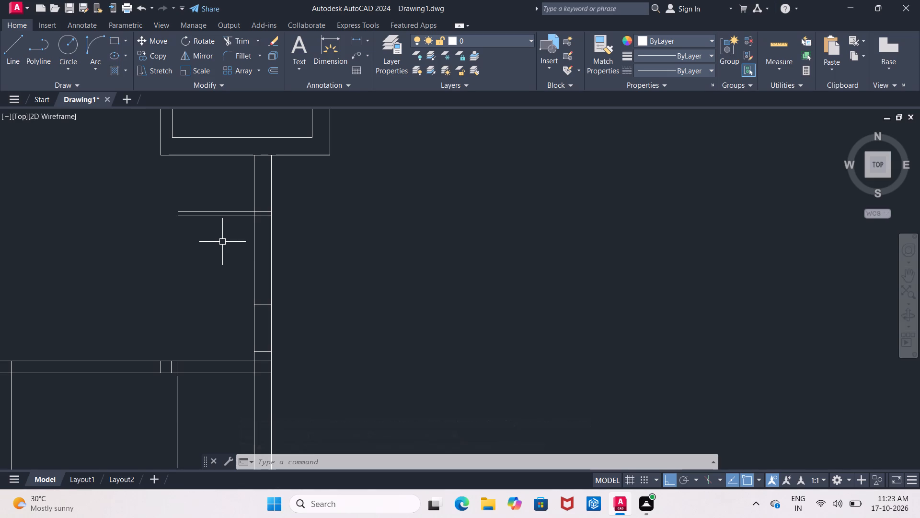
Trim both vertical wall face lines between the upper door leaf and the lower jamb to open the doorway.
text(TR)
key(Return)
key(Return)
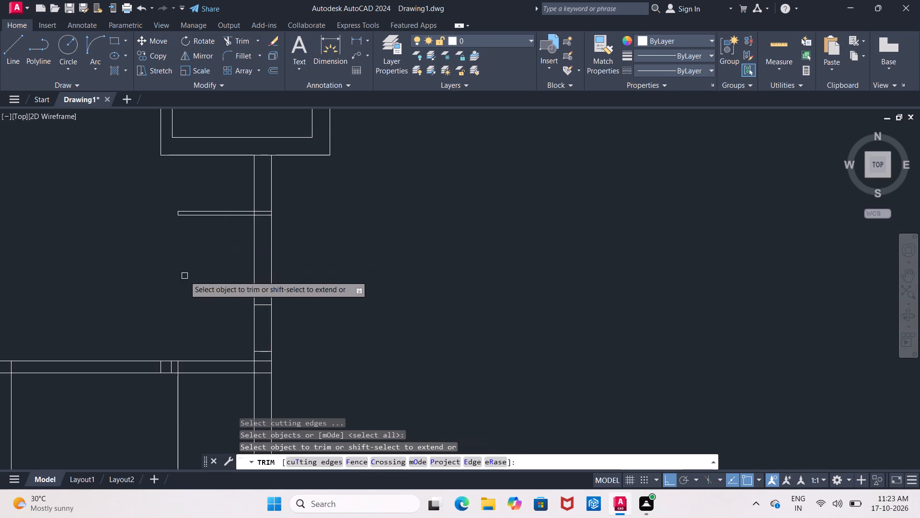
click(161, 265)
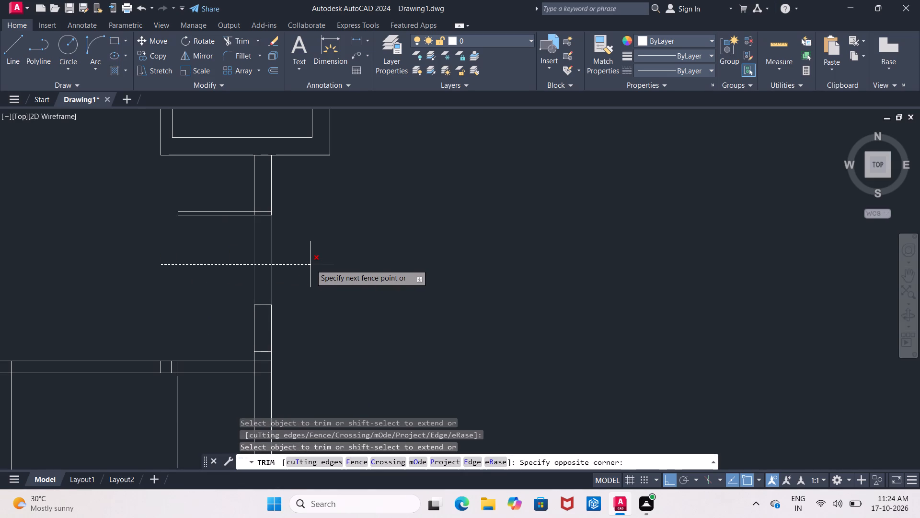
click(310, 264)
scroll(267, 354, up, 1)
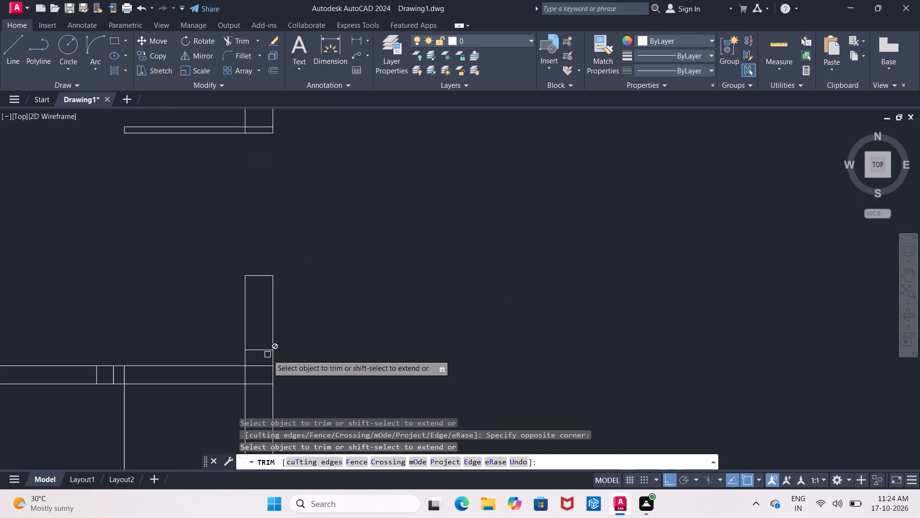
key(Escape)
Erase the short leftover guide crossing the vertical wall just above its junction with the horizontal wall.
click(264, 352)
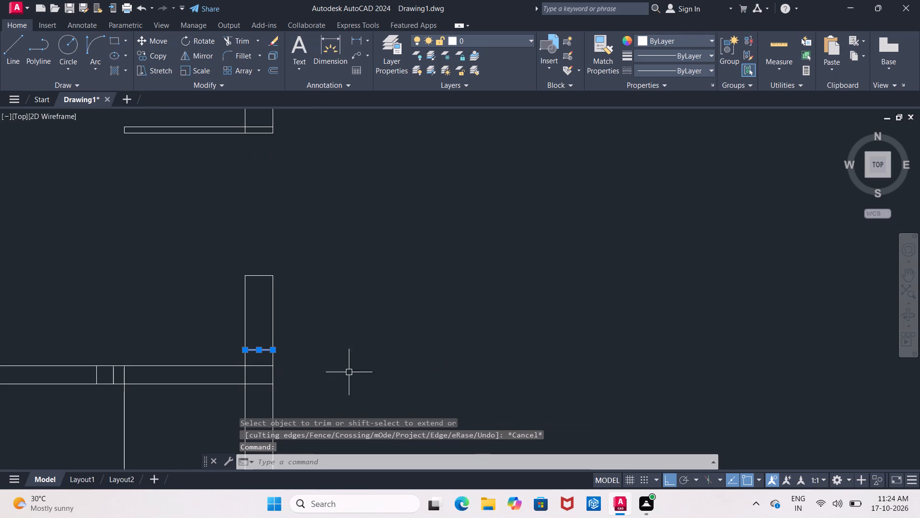
key(Delete)
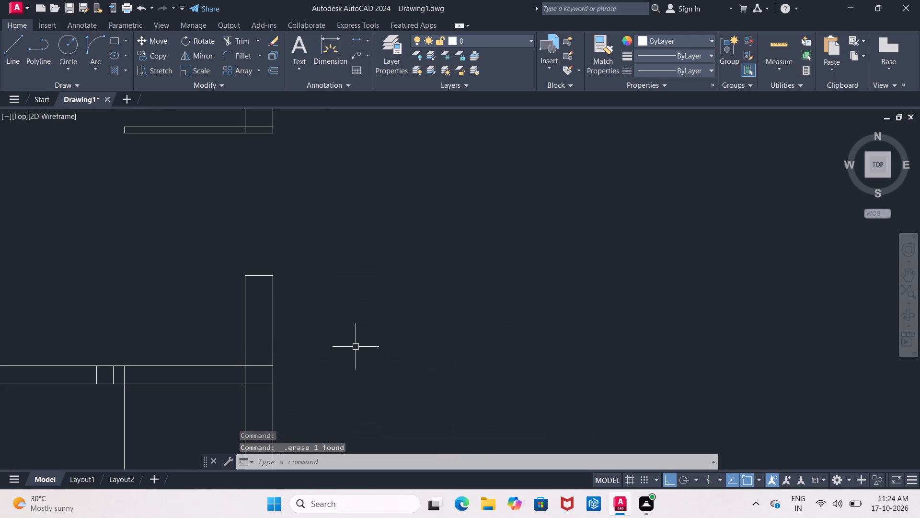
Trim the lines crossing inside the junction below the doorway so the horizontal and vertical walls join openly.
text(TR)
key(Return)
key(Return)
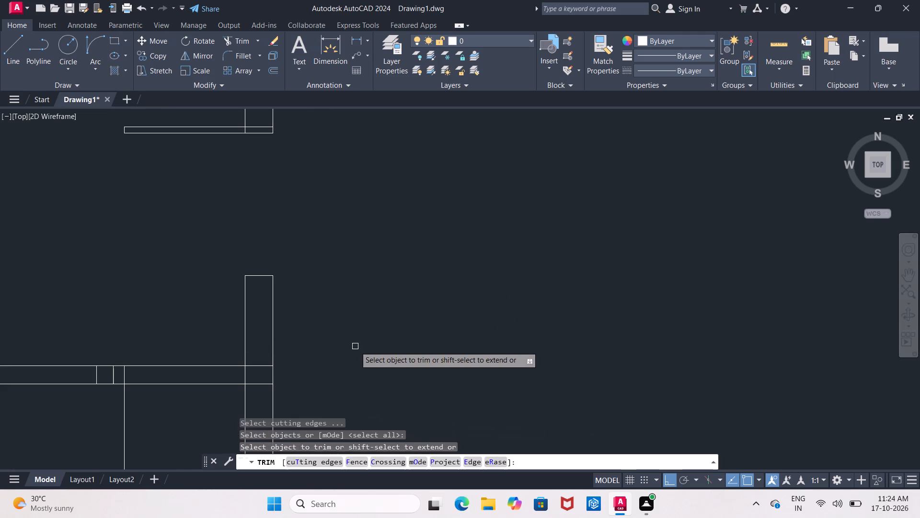
click(265, 366)
click(261, 384)
click(245, 377)
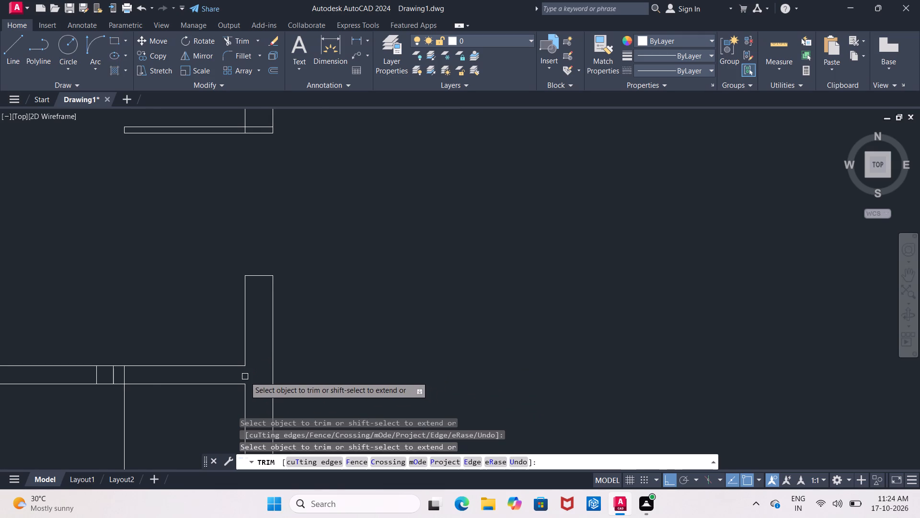
Trim the upper line of the remaining door leaf where it crosses the wall thickness.
scroll(245, 377, down, 1)
middle_drag(249, 259, 229, 306)
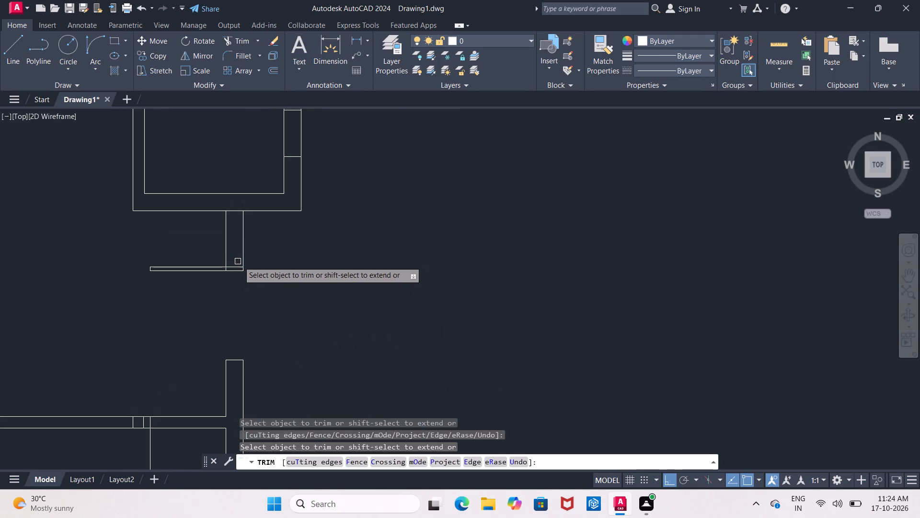
scroll(231, 263, up, 2)
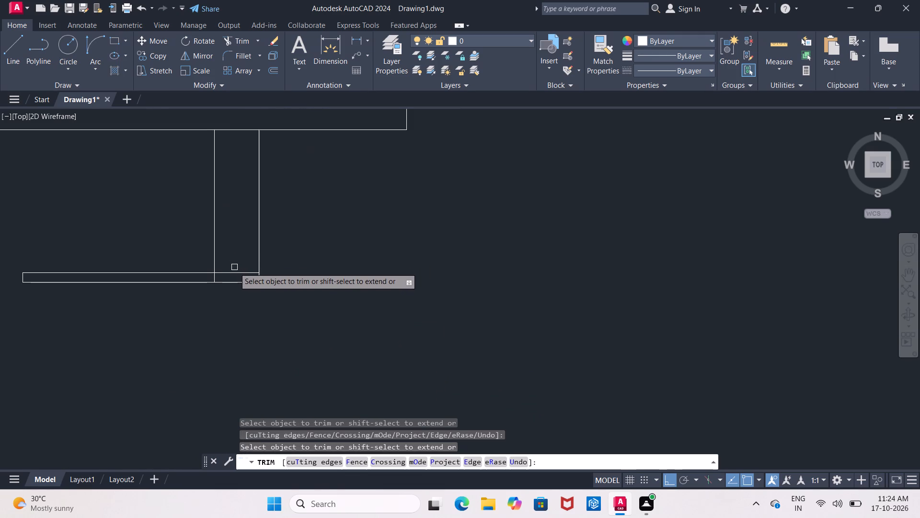
click(234, 274)
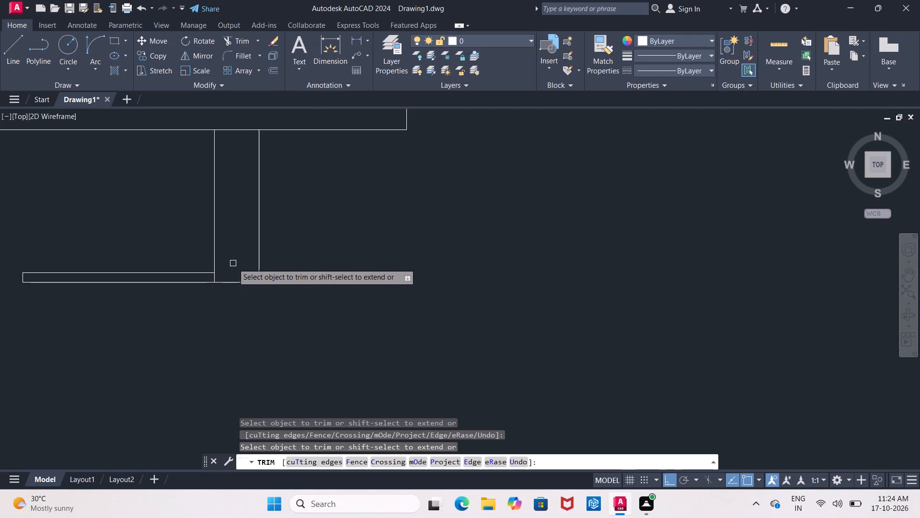
scroll(233, 263, down, 2)
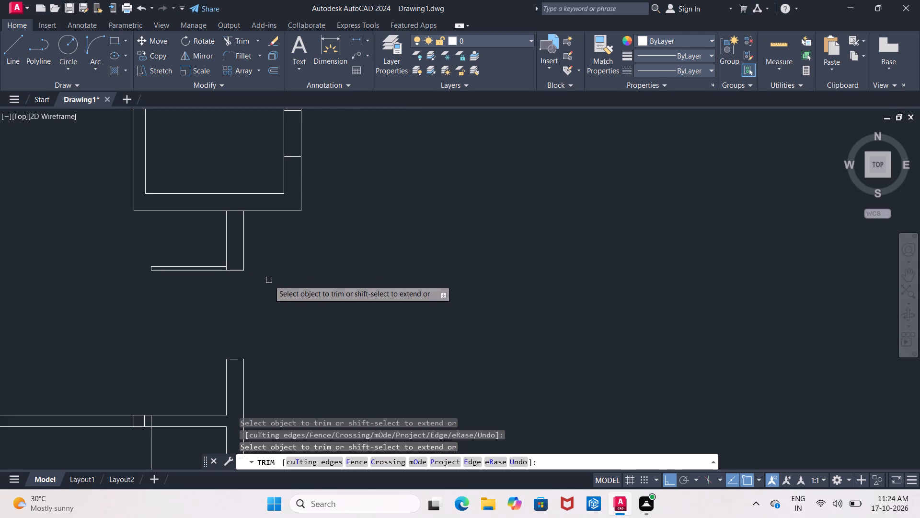
key(Escape)
Draw the door swing as a start-end-direction arc from the lower jamb's inner corner to the free end of the leaf.
click(105, 46)
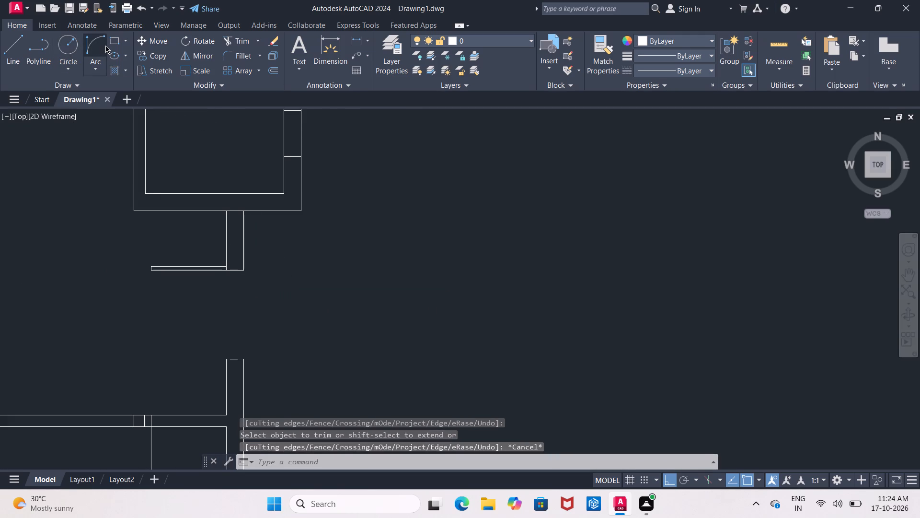
click(228, 358)
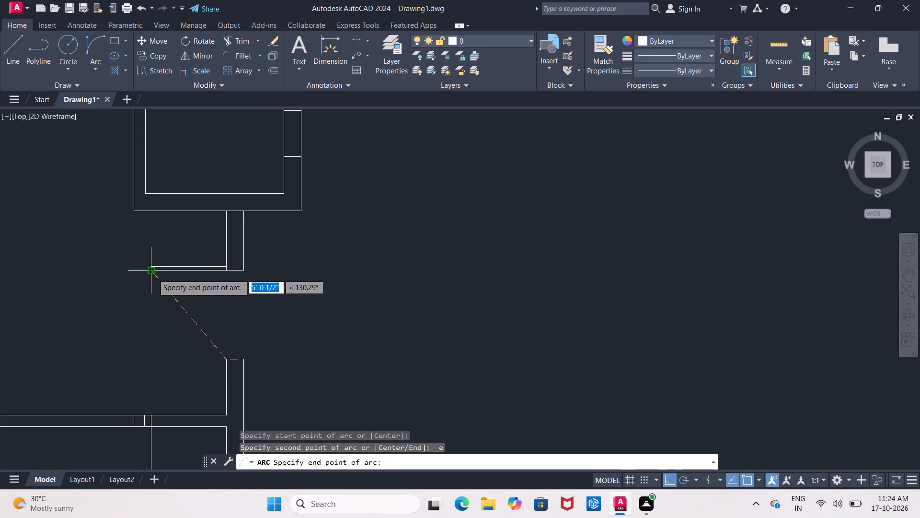
click(153, 274)
click(149, 330)
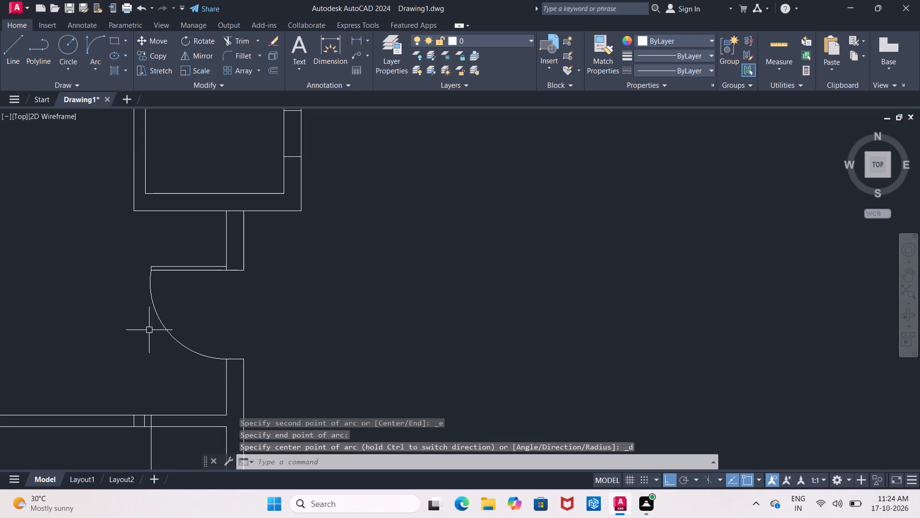
scroll(149, 330, down, 1)
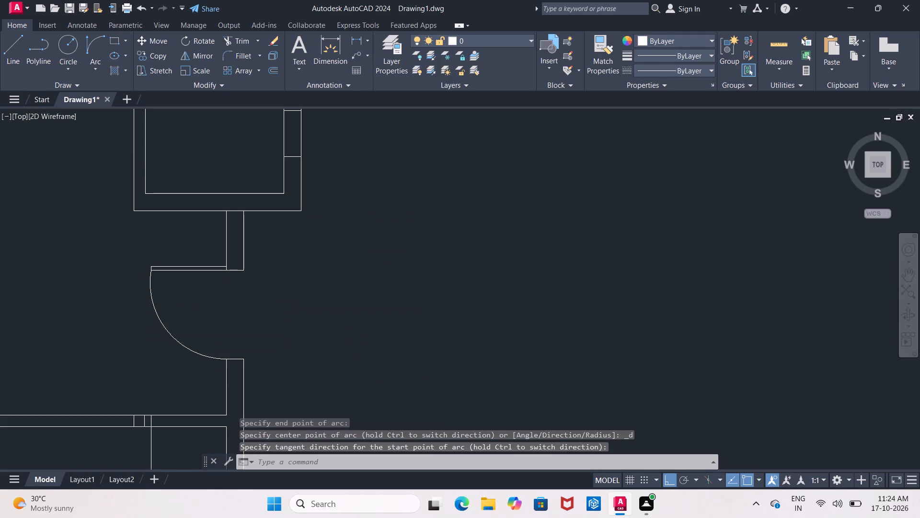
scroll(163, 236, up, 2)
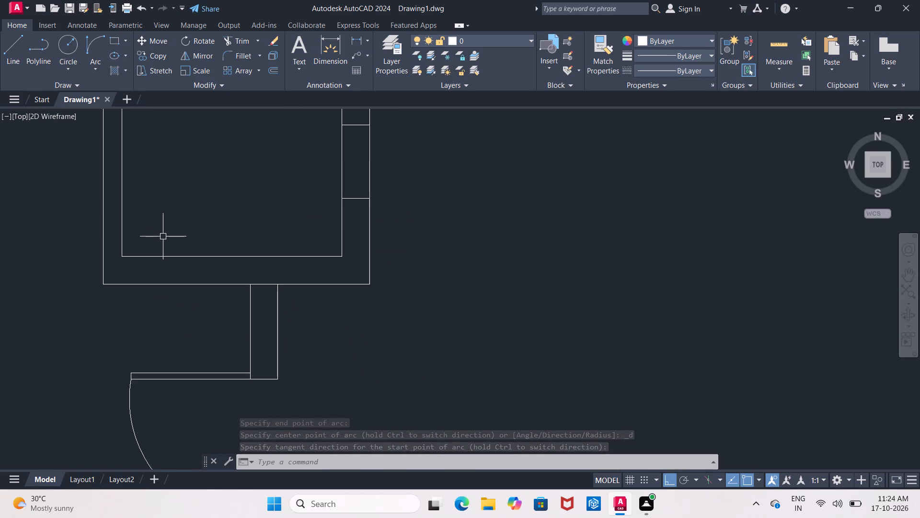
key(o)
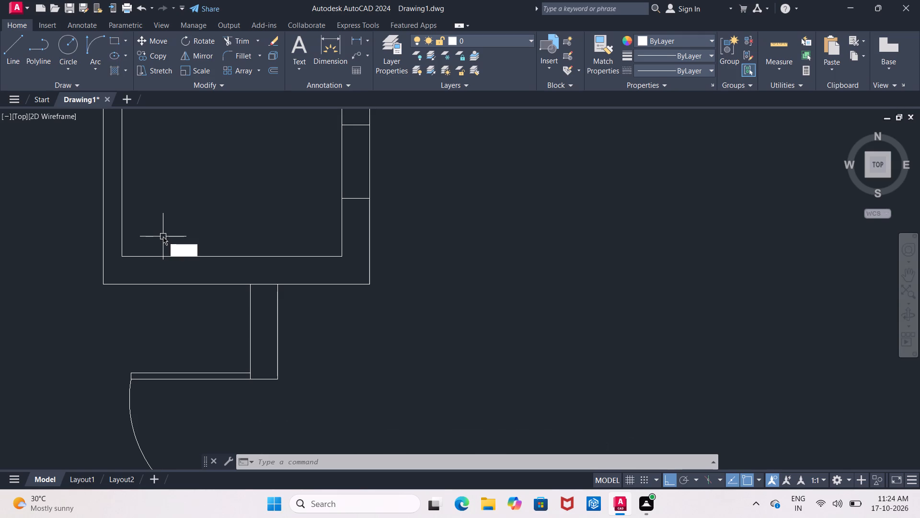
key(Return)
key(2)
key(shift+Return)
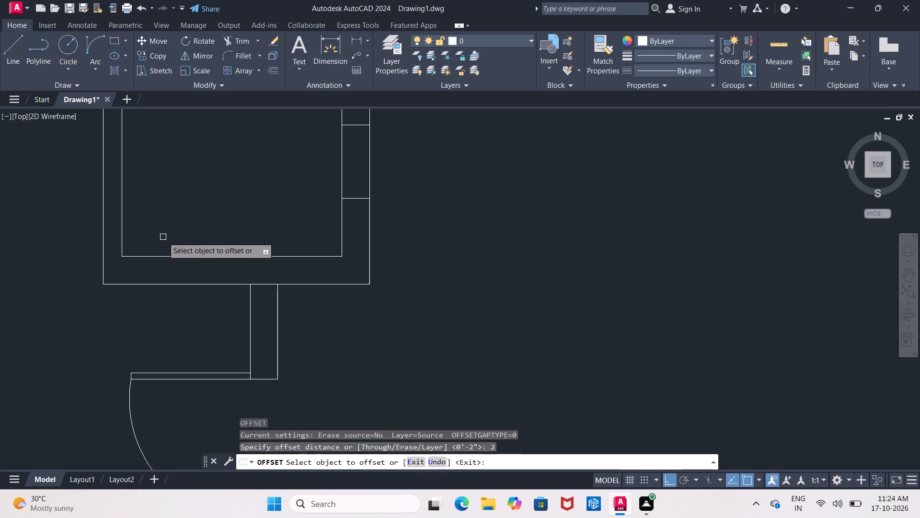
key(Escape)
Offset the inner face of the left wall of the room above the door 2" into the room.
key(o)
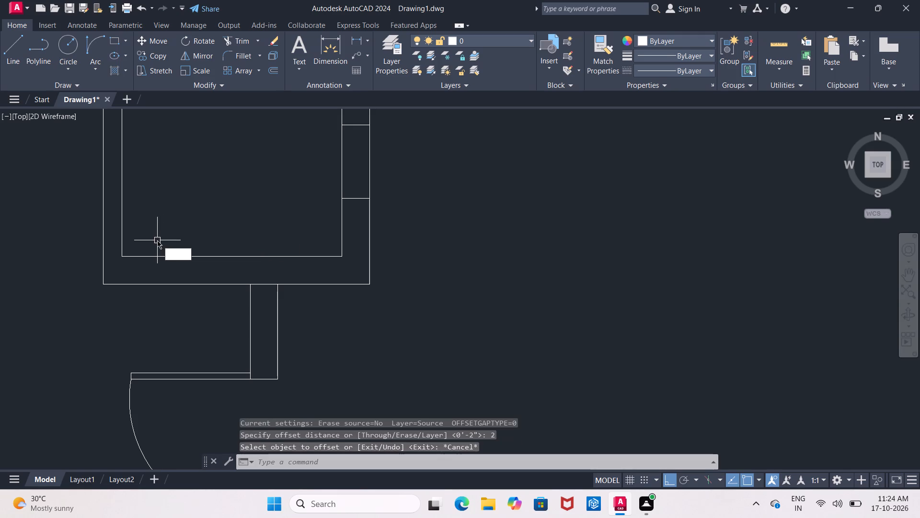
key(Return)
text(2")
key(Return)
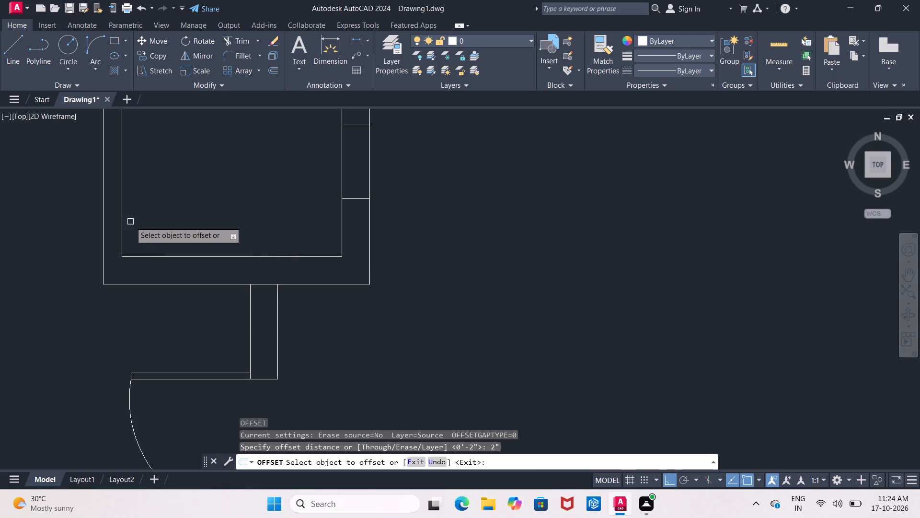
click(120, 224)
click(162, 225)
key(Escape)
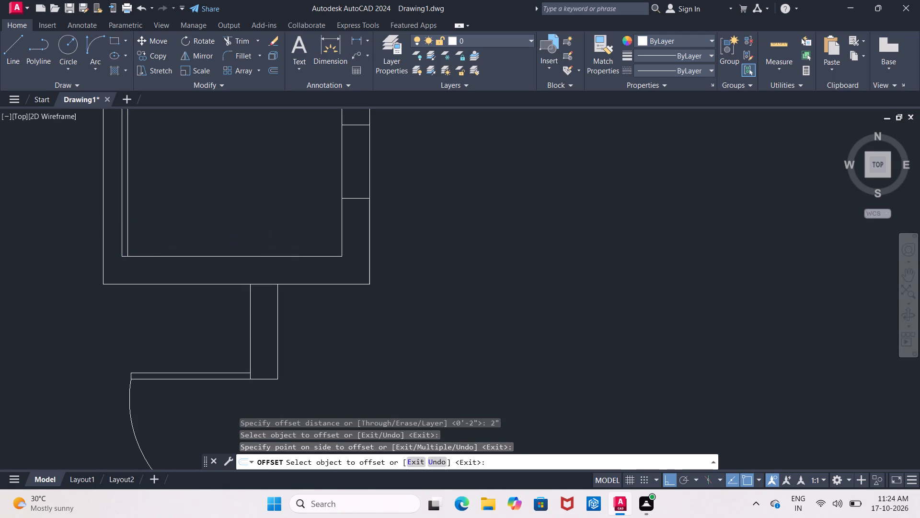
Extend the original inner face line of that room's left wall down to the outer face of its bottom wall.
text(EX)
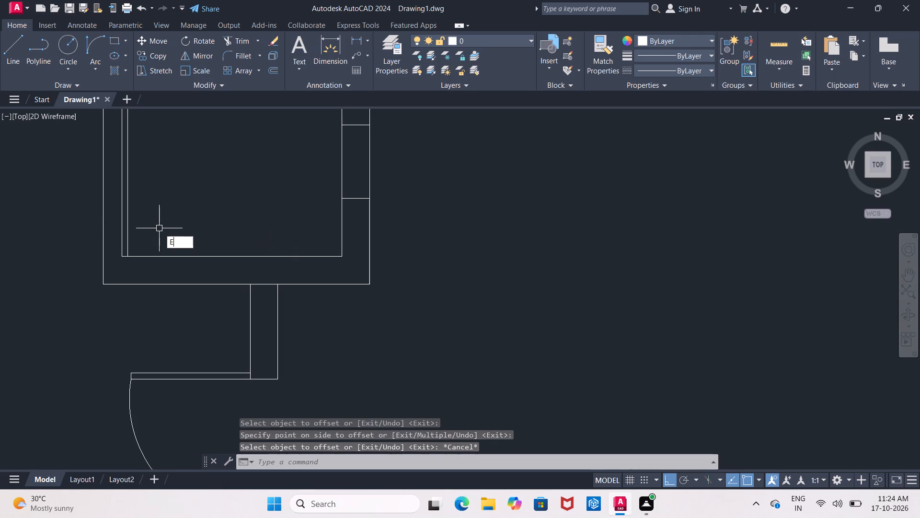
key(Return)
key(Return)
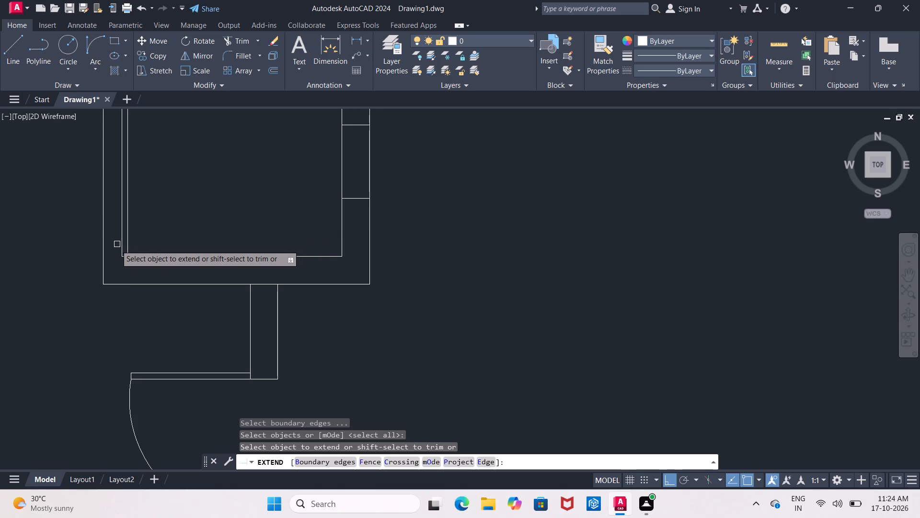
click(121, 246)
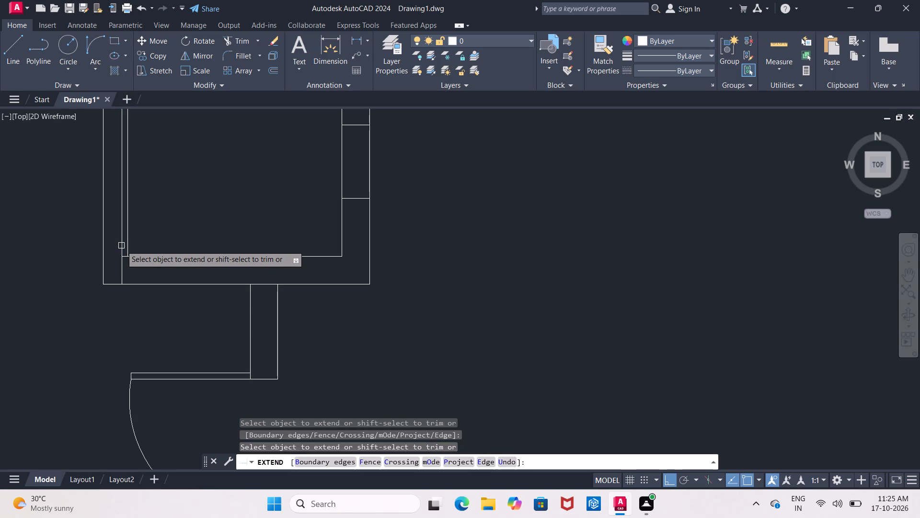
key(grave)
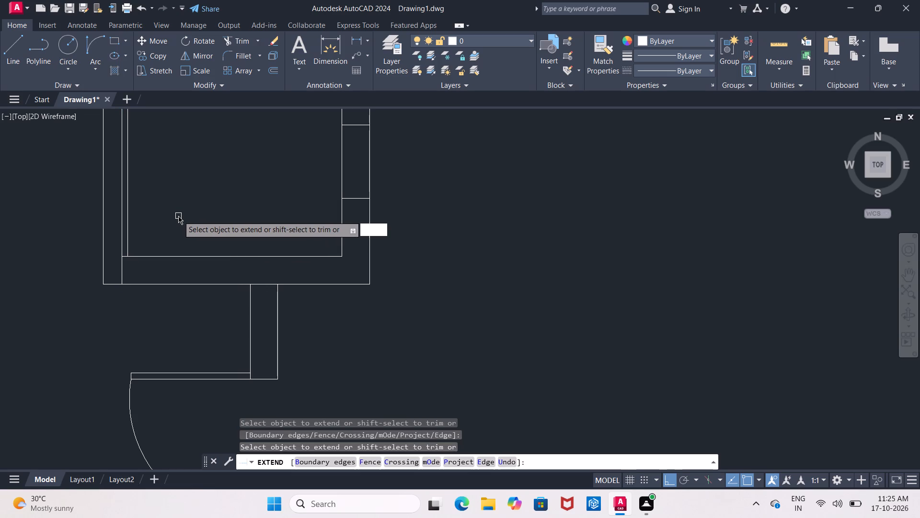
key(Escape)
key(Escape)
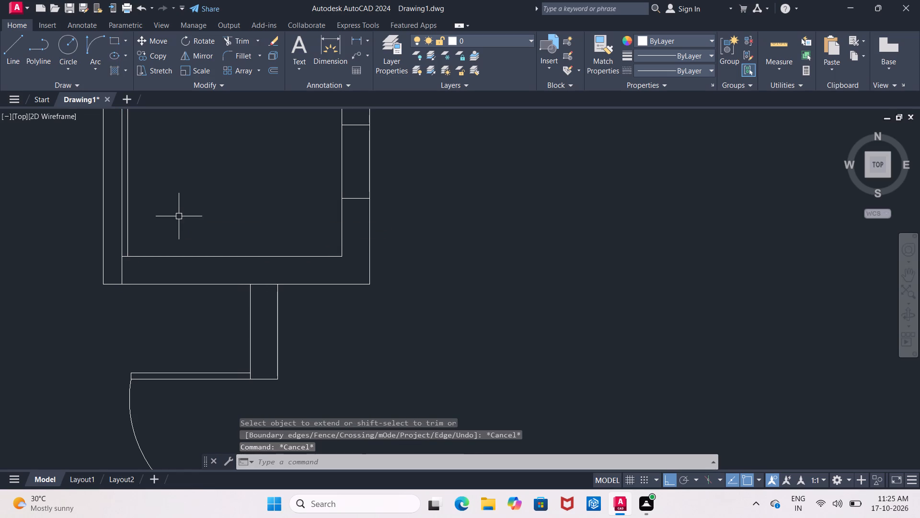
Offset the inner face line of the room's left wall 3' into the room to mark the door width.
key(o)
key(Return)
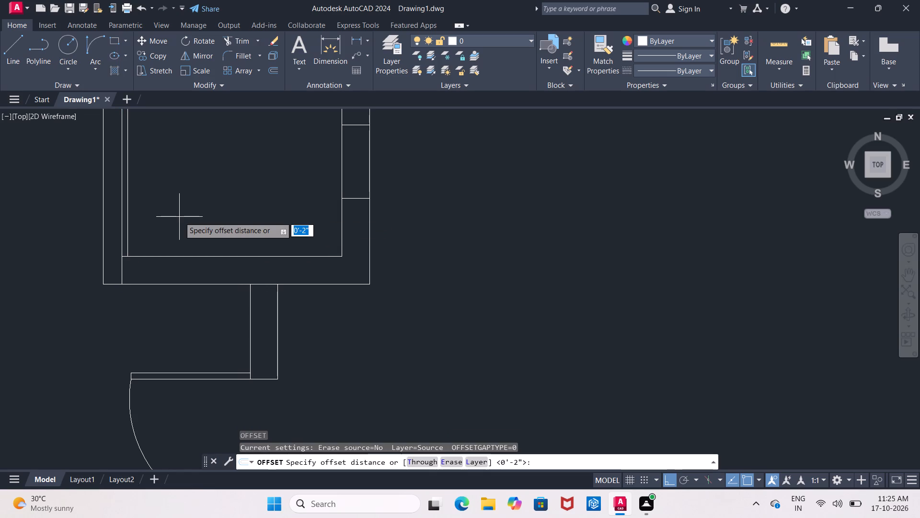
text(3')
key(Return)
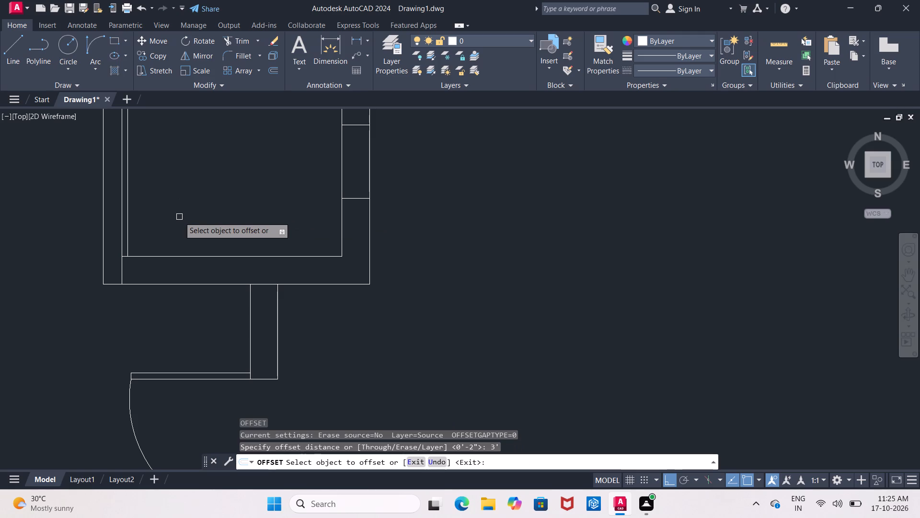
click(119, 223)
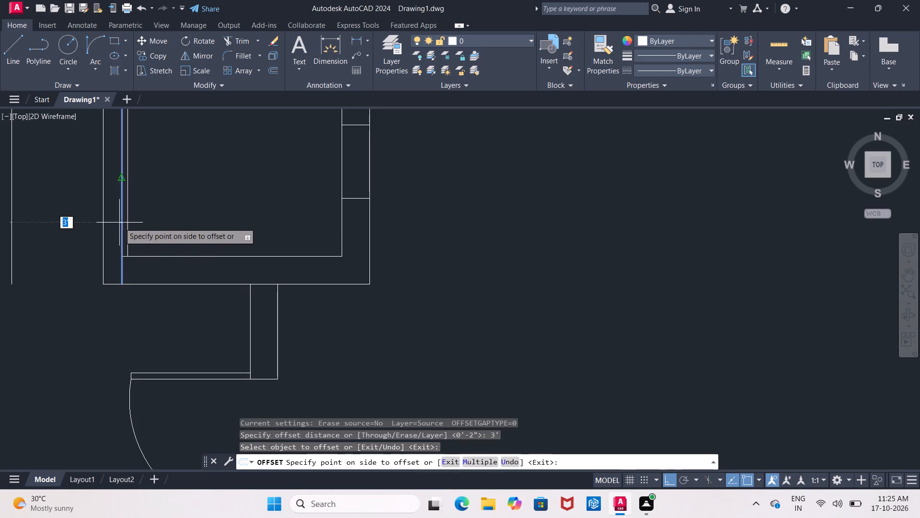
click(162, 228)
Offset the outer face line of the room's bottom wall 3' up into the room to mark the leaf length.
click(185, 283)
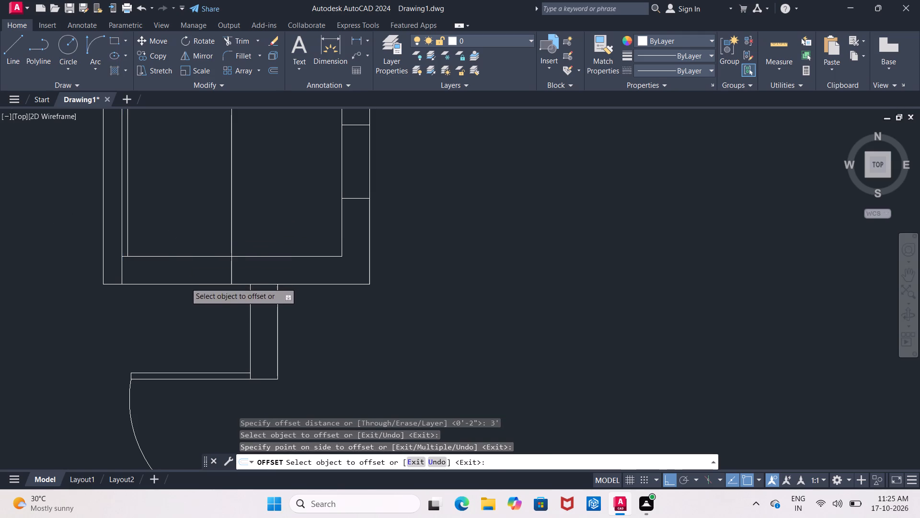
click(169, 164)
middle_drag(171, 168, 151, 234)
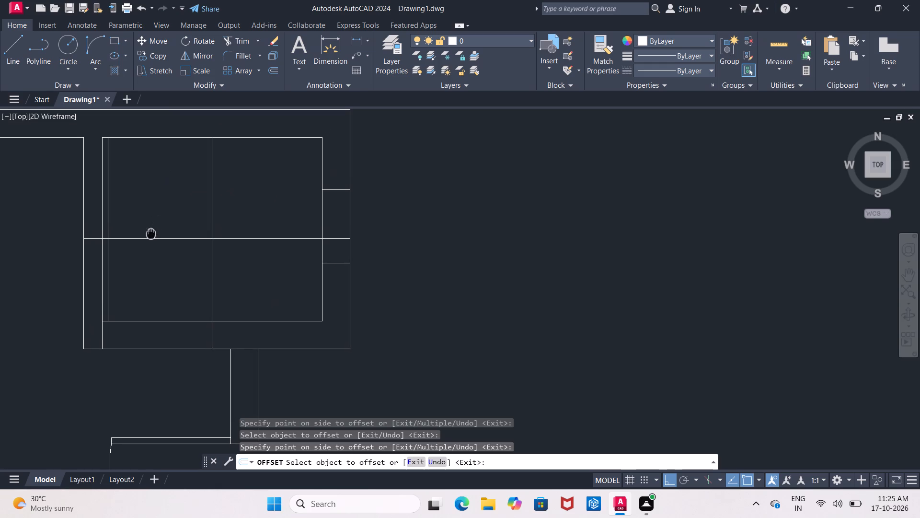
key(Escape)
Trim the 3' offset lines beyond their crossing and across the left wall, and the leaf line above the horizontal offset.
text(TR)
key(Return)
key(Return)
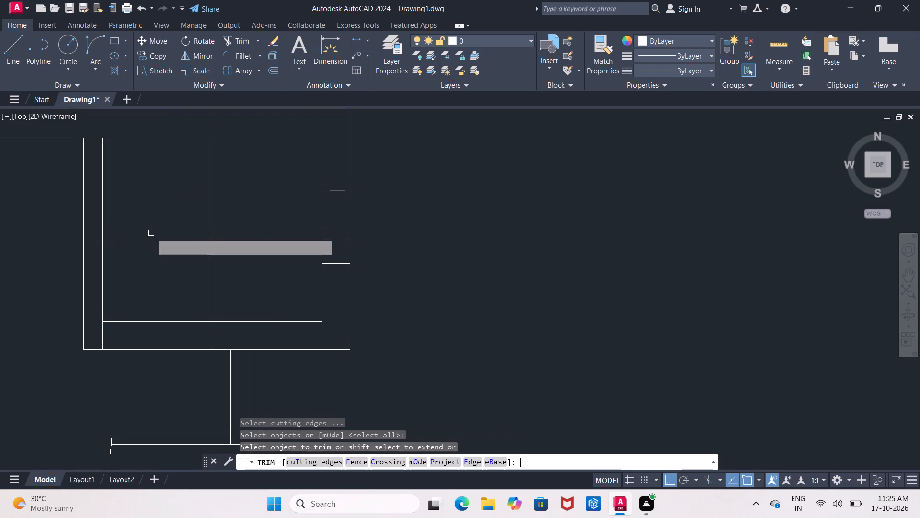
click(185, 187)
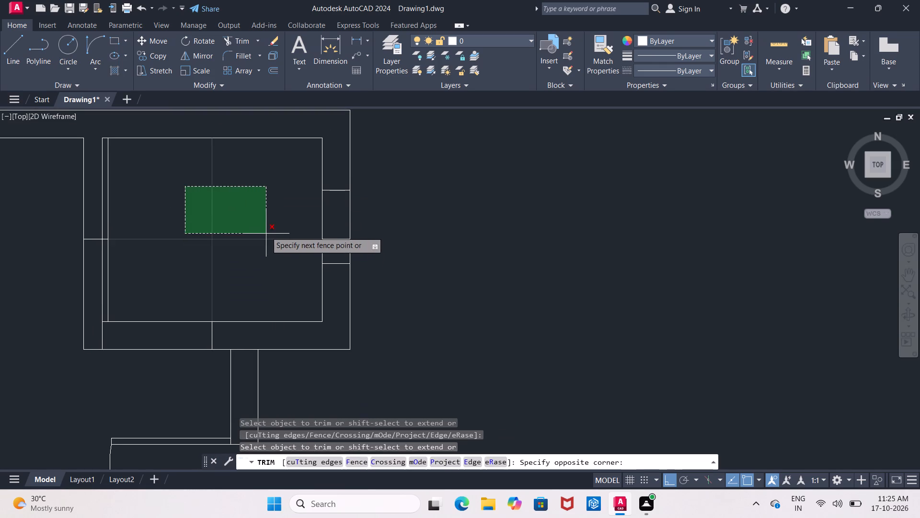
click(267, 221)
drag(267, 221, 269, 236)
click(270, 239)
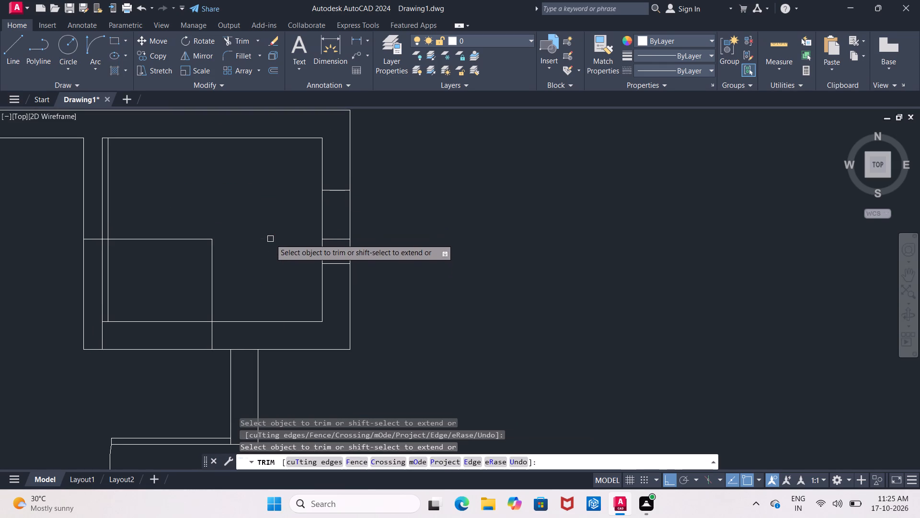
click(333, 239)
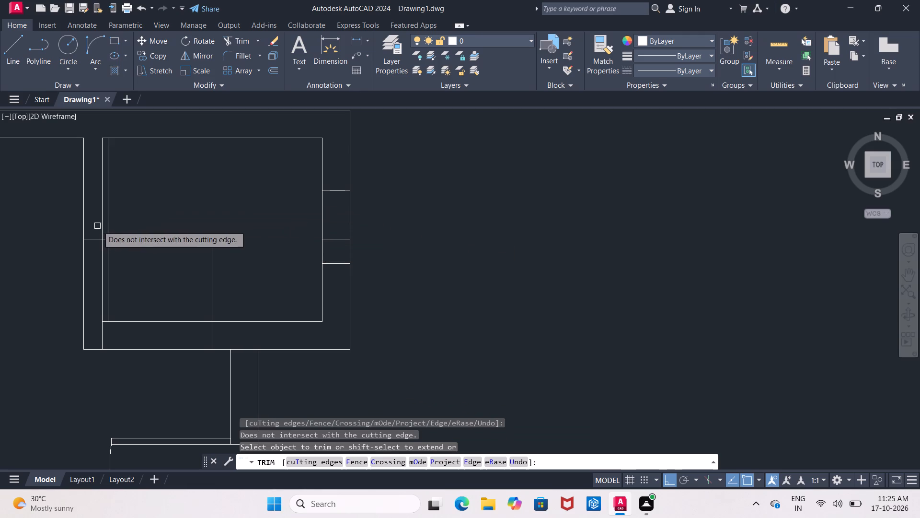
click(107, 228)
click(95, 237)
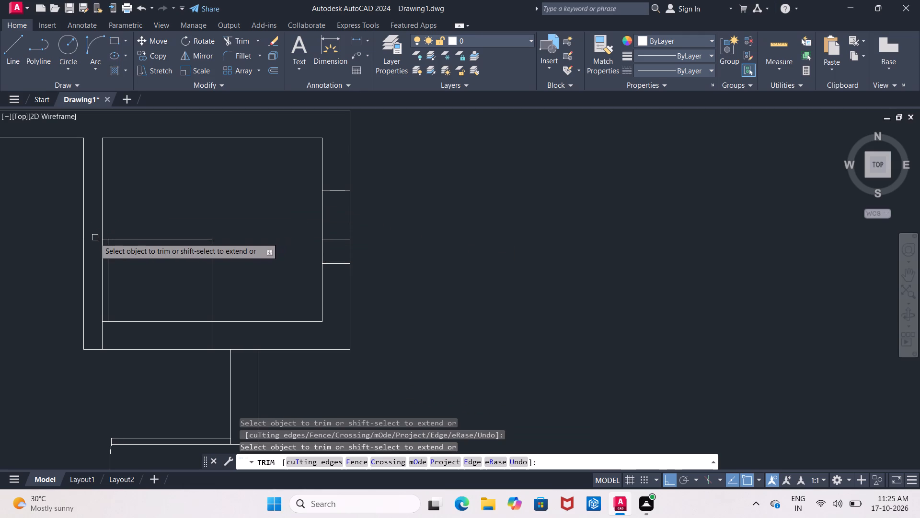
Trim the horizontal offset and both bottom wall lines between the door leaf and the 3' vertical line to open the doorway.
drag(144, 218, 151, 264)
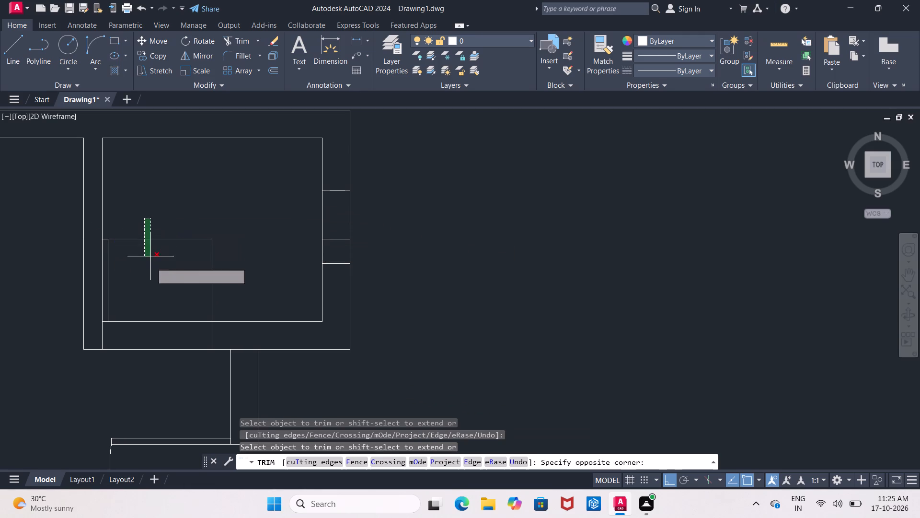
drag(151, 264, 161, 351)
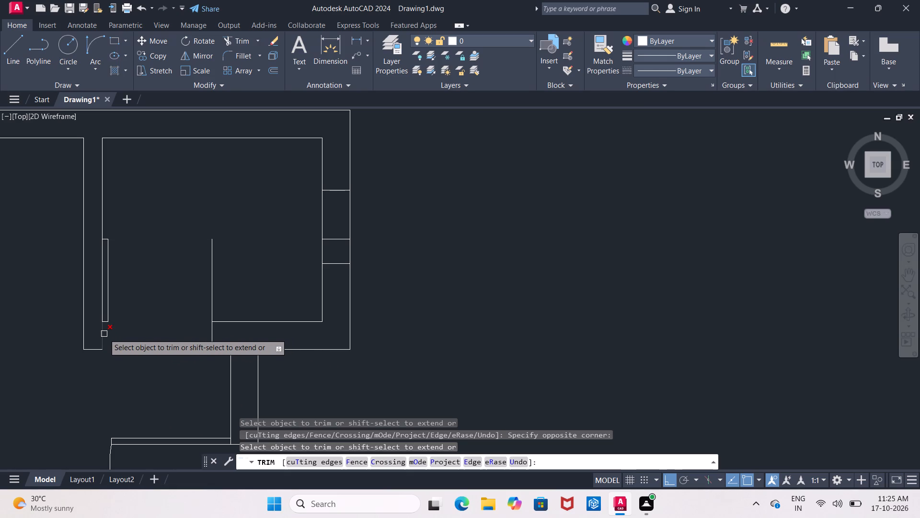
key(Escape)
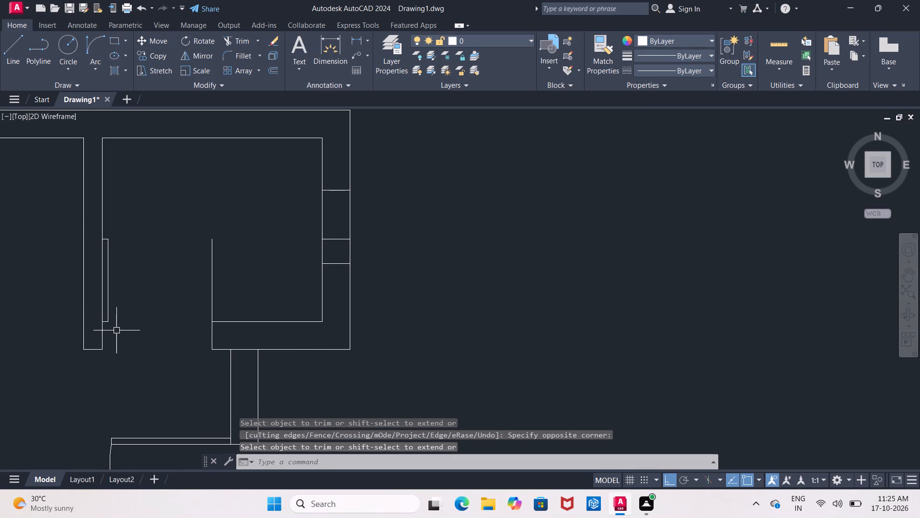
Stretch the lower end of the door leaf's outer line down about 9" to the outer face of the bottom wall.
scroll(114, 328, up, 3)
key(Escape)
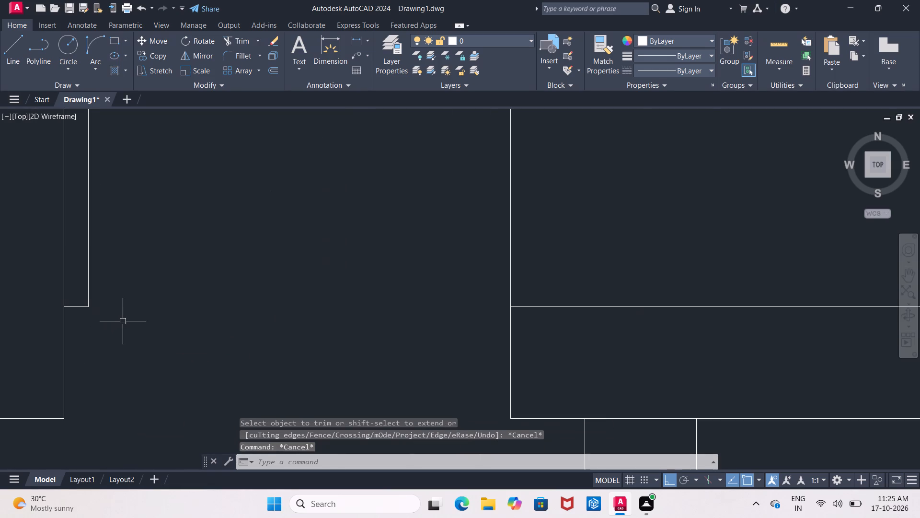
click(84, 276)
key(Escape)
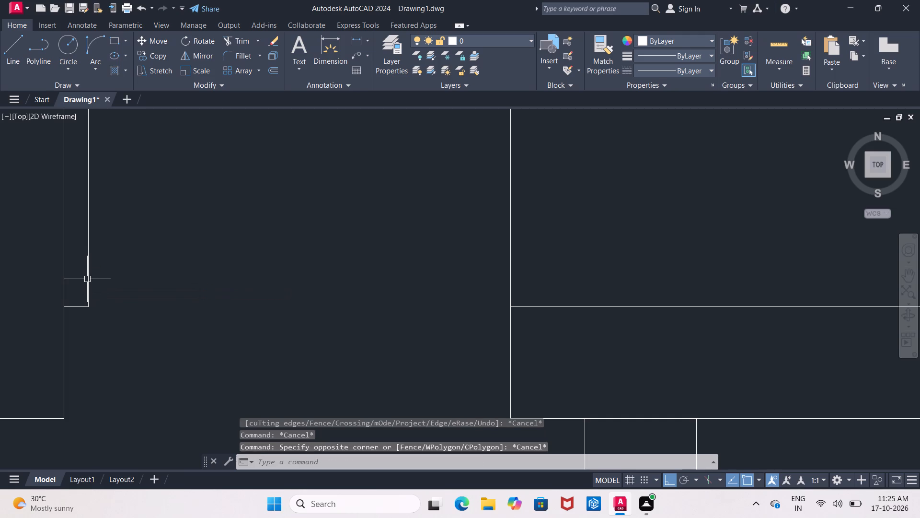
click(87, 279)
click(87, 306)
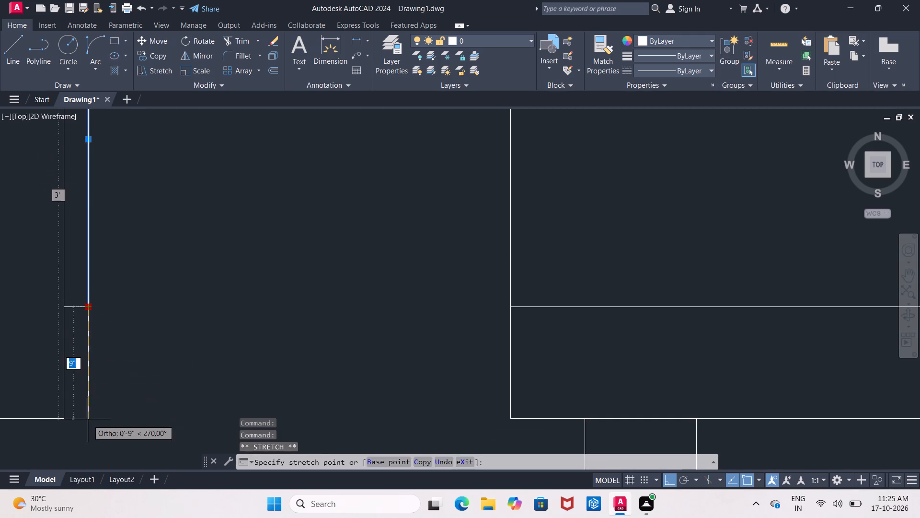
click(88, 425)
key(Escape)
scroll(104, 408, down, 2)
middle_drag(104, 408, 100, 356)
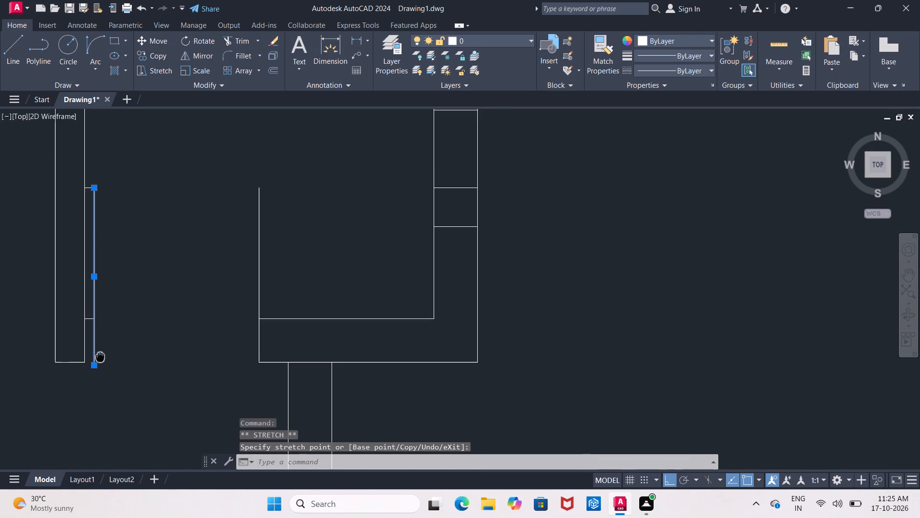
Stretch the bottom end line of the small upper-right room's left wall horizontally past the door leaf's outer line.
key(Escape)
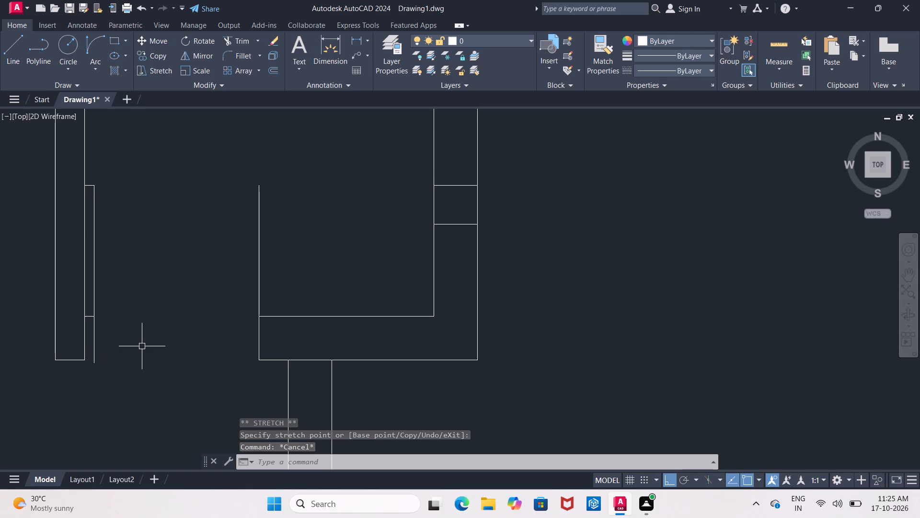
scroll(66, 352, up, 2)
click(71, 377)
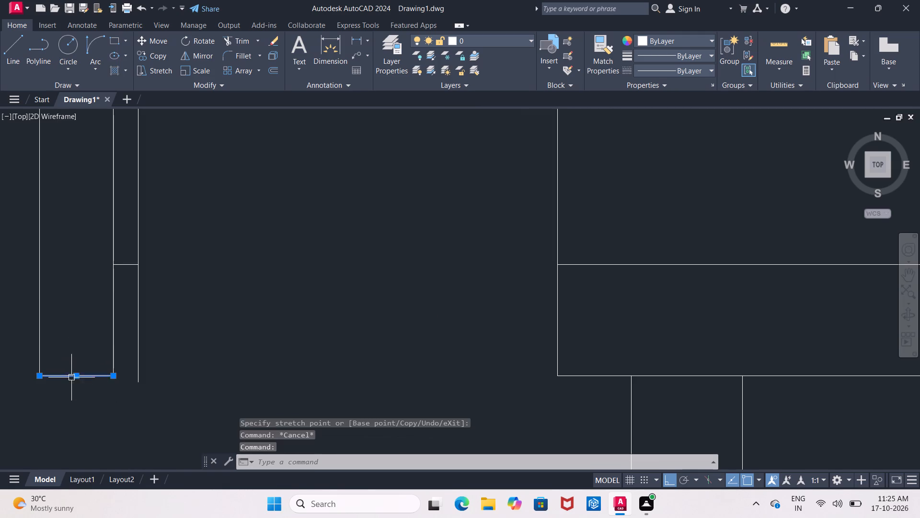
click(114, 376)
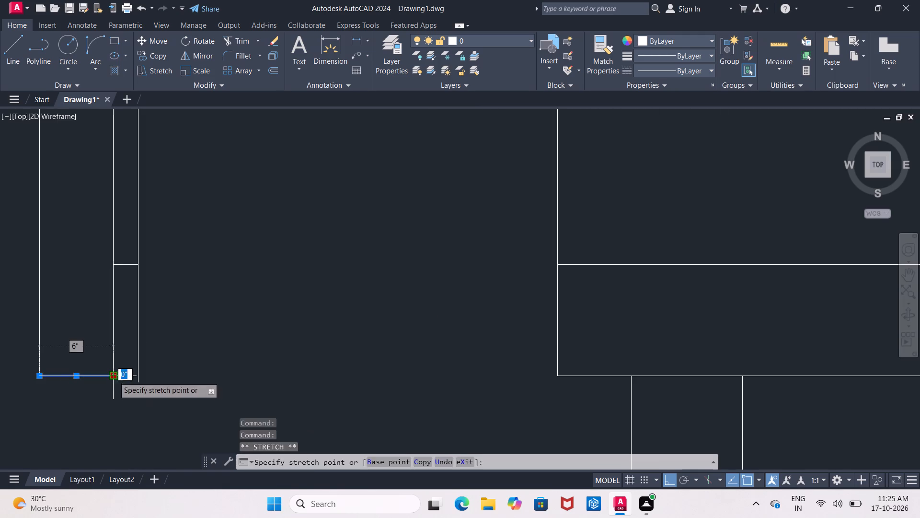
click(172, 372)
key(Escape)
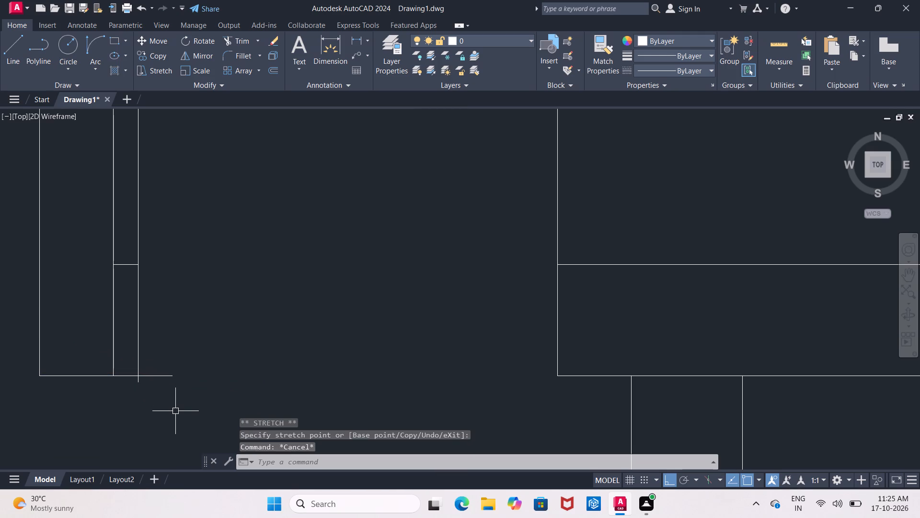
Trim the overhanging ends of the wall's bottom line and the door leaf's outer line where they cross.
text(TR)
key(Return)
key(Return)
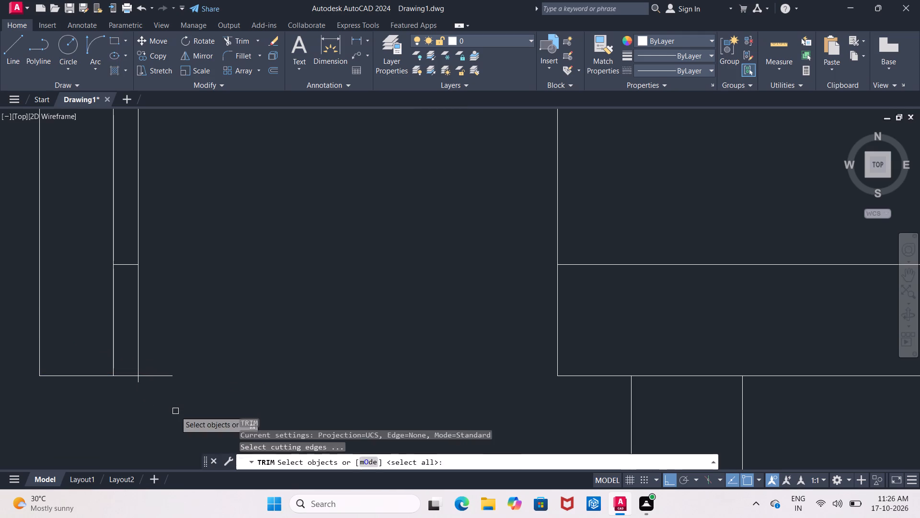
click(146, 378)
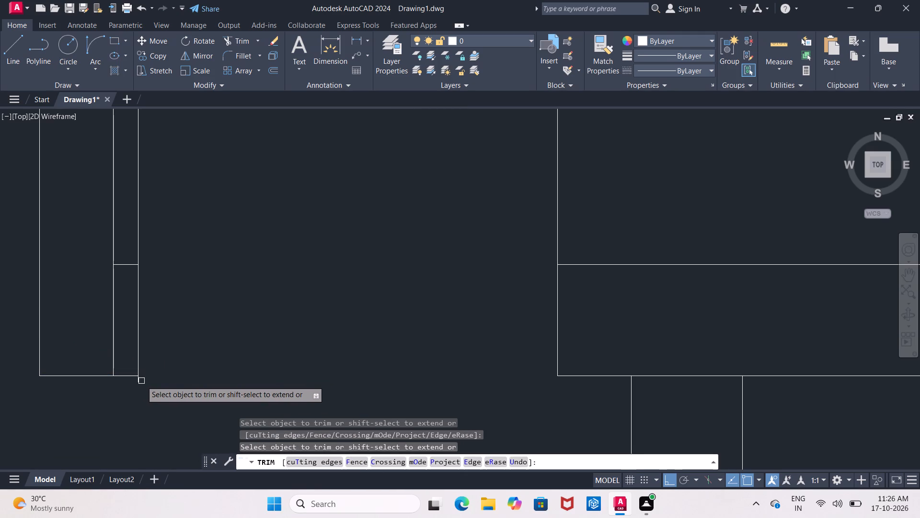
click(139, 381)
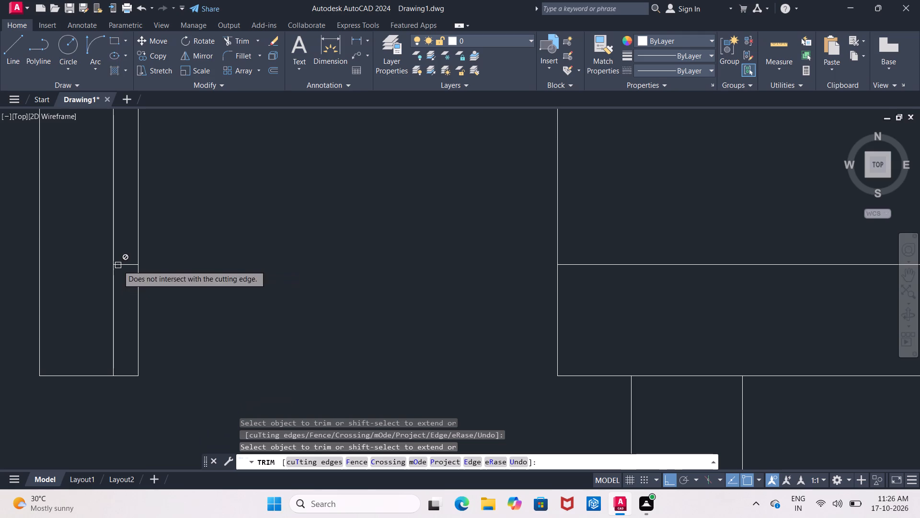
Erase the short horizontal cross line between the wall face and the door leaf's outer line.
click(123, 262)
key(Escape)
click(125, 266)
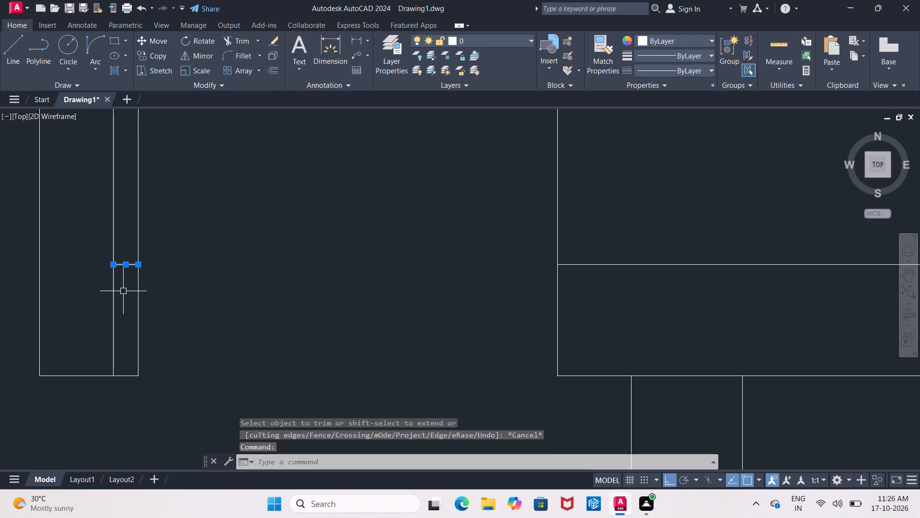
key(Delete)
Trim the vertical line projecting above the wall end on the opposite side of the door opening.
scroll(170, 316, down, 2)
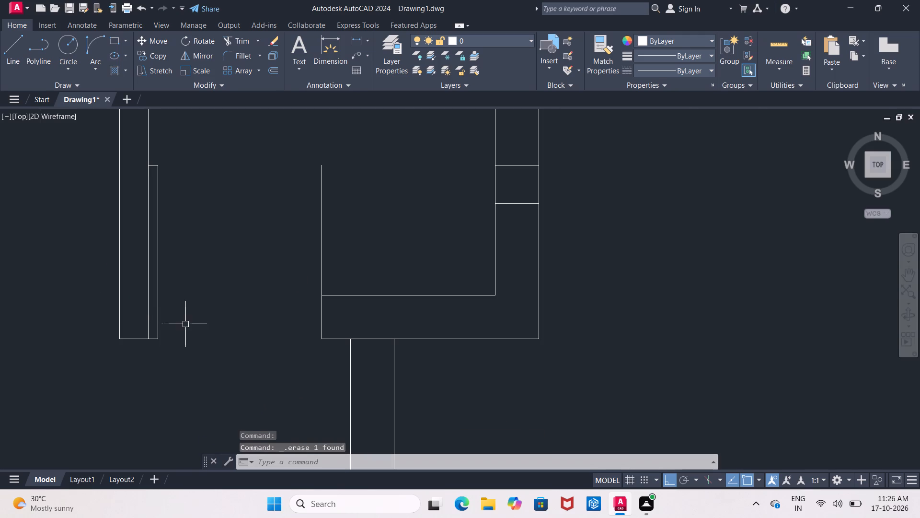
middle_drag(195, 307, 141, 286)
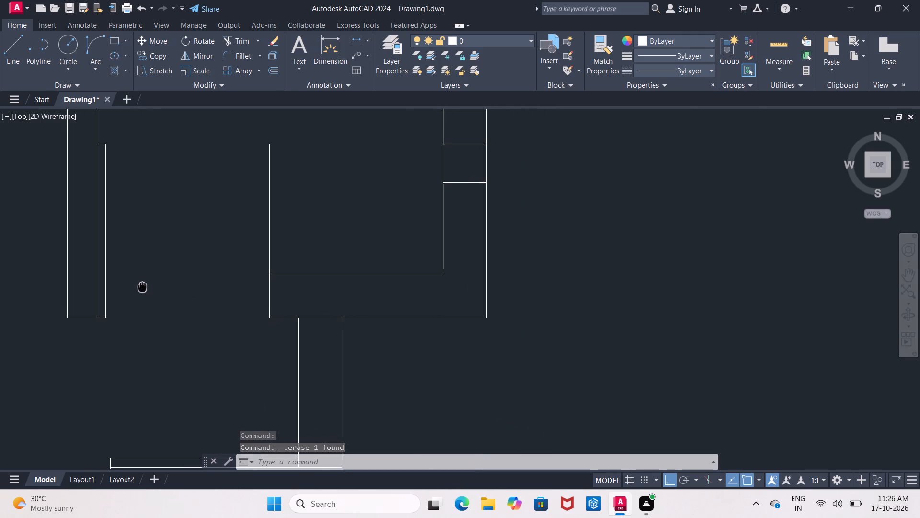
middle_drag(141, 286, 137, 290)
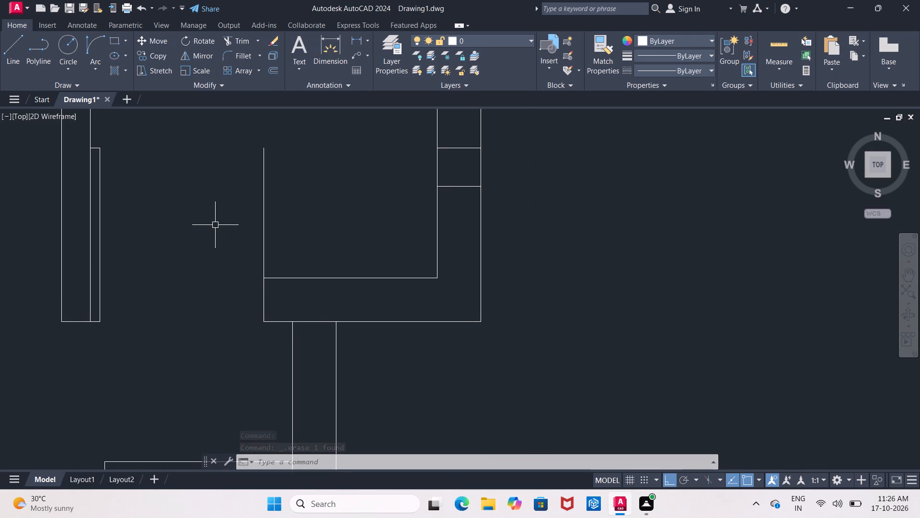
text(TR)
key(Return)
key(Return)
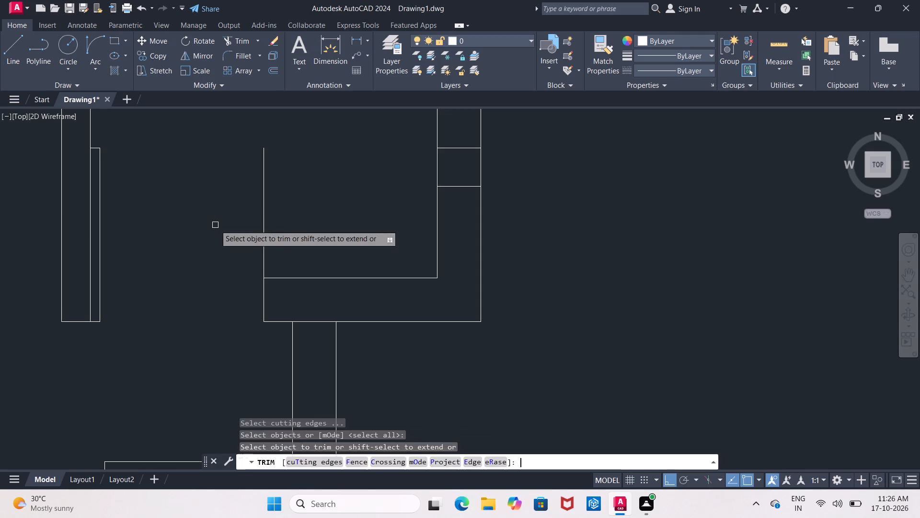
click(263, 230)
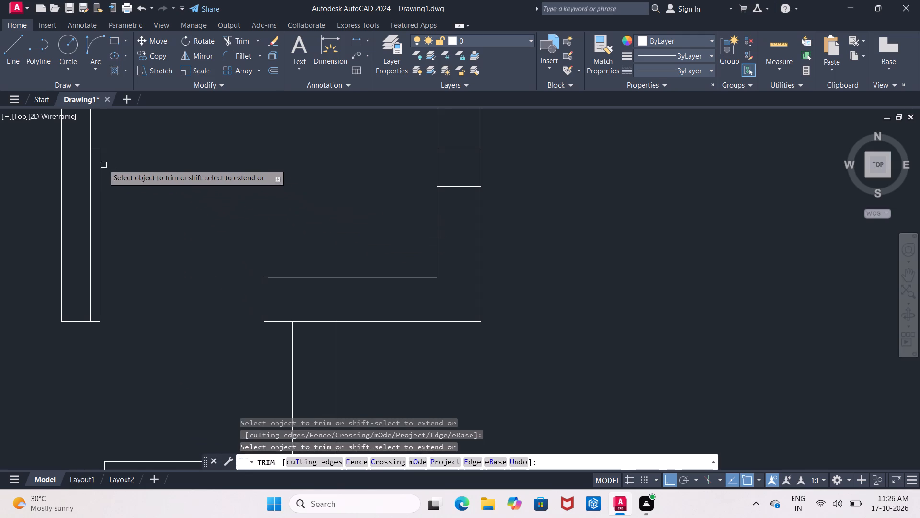
Erase the short horizontal line capping the top of the door leaf.
scroll(80, 146, up, 1)
click(103, 149)
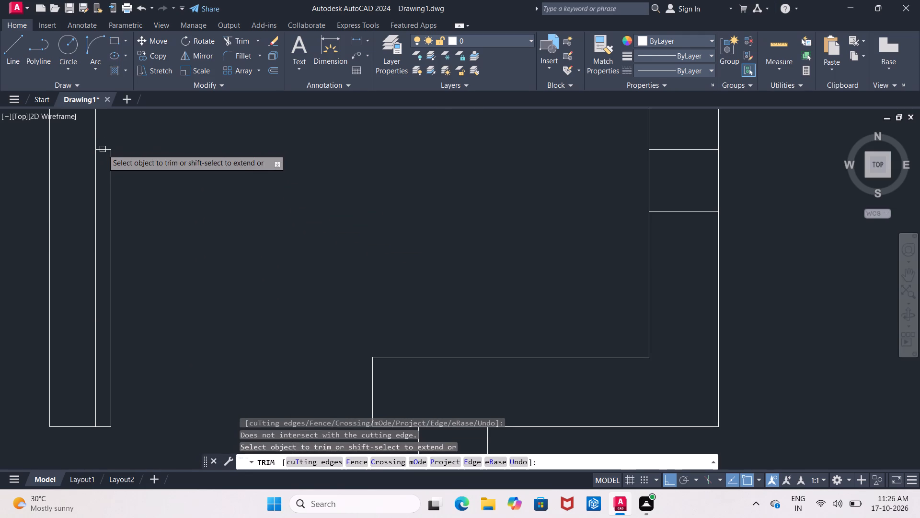
key(Escape)
click(103, 149)
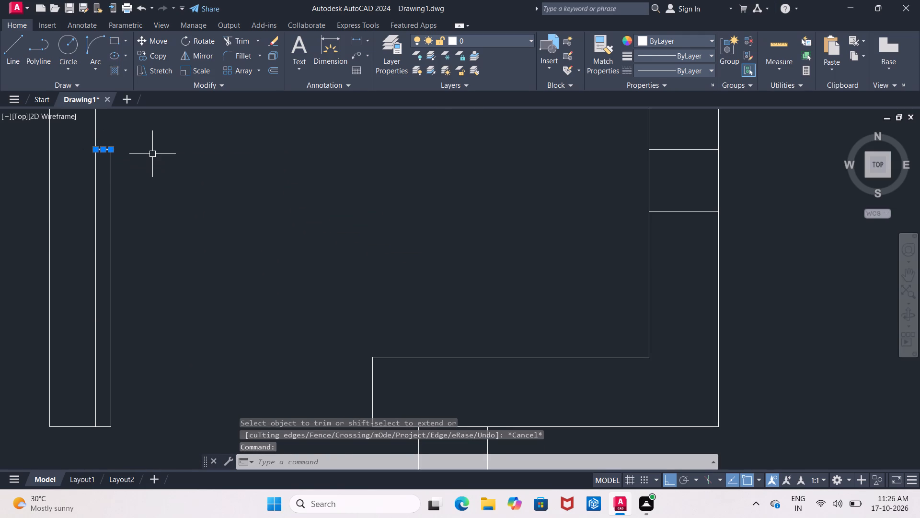
key(Delete)
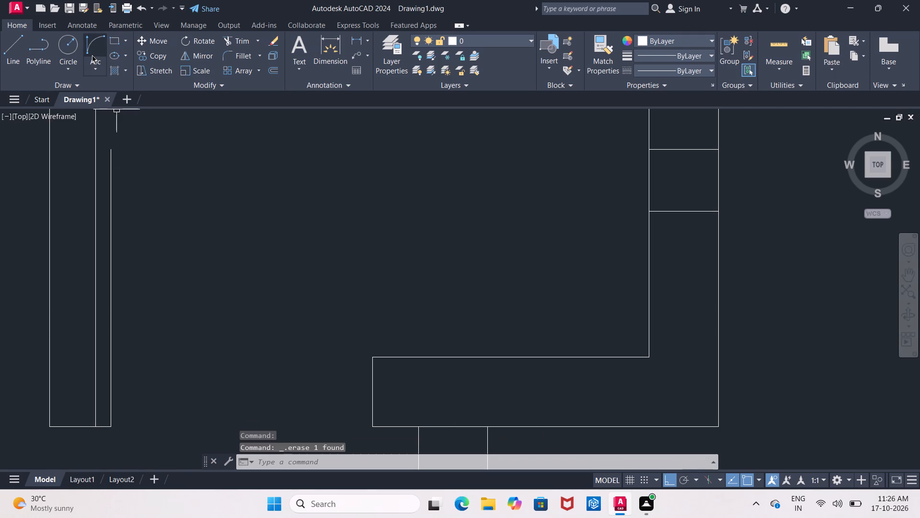
Draw a start-end-direction door swing arc from the opposite wall end's upper corner to the leaf's top, with a 90° start tangent.
click(92, 55)
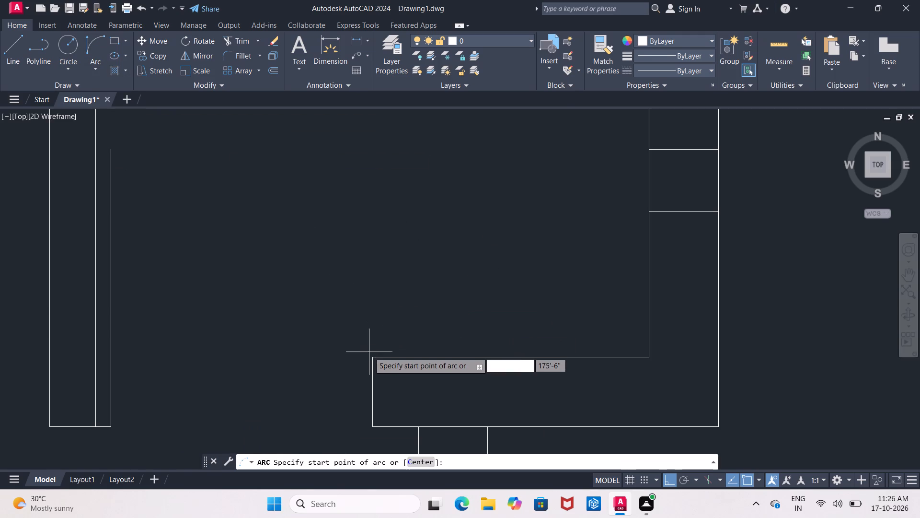
click(371, 355)
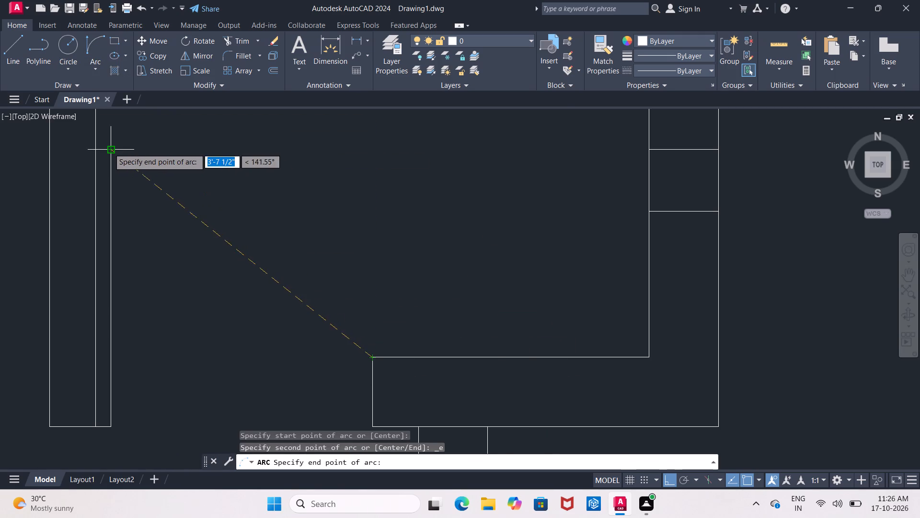
click(109, 148)
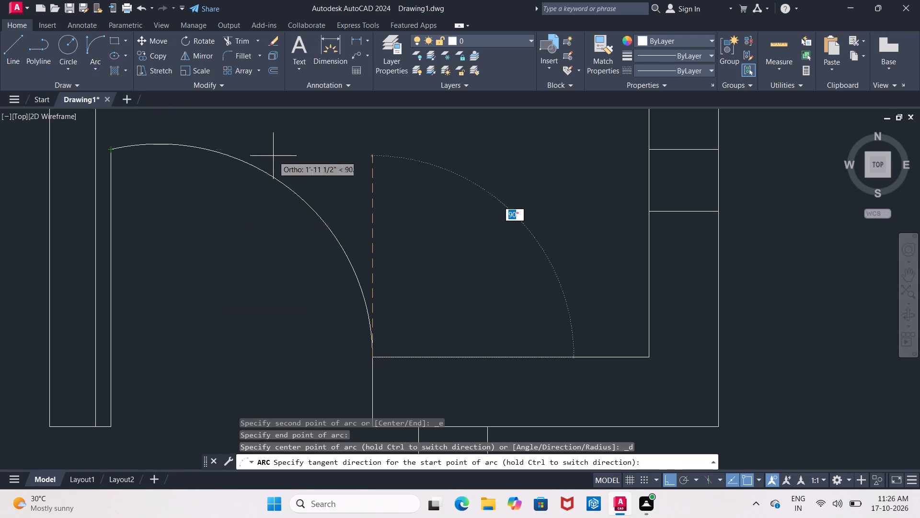
scroll(273, 155, down, 2)
click(273, 155)
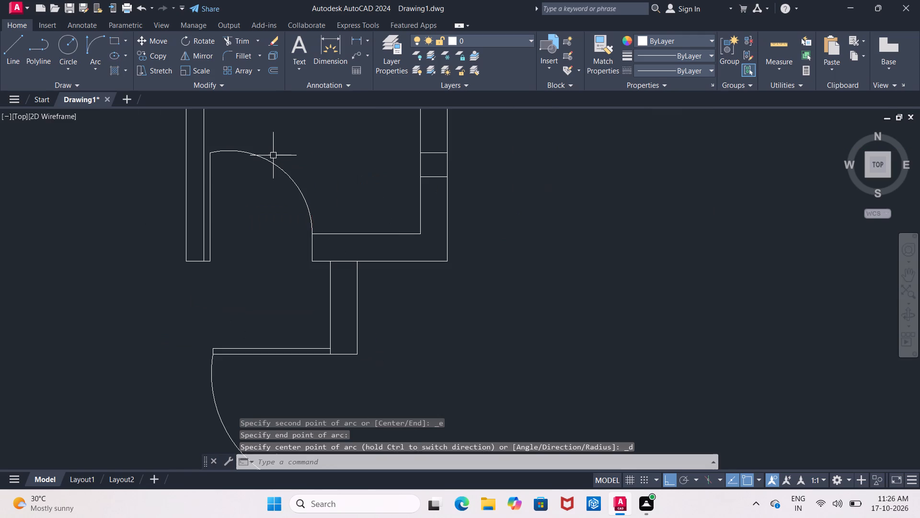
Erase the long vertical line running through the lower-right room.
scroll(273, 155, down, 3)
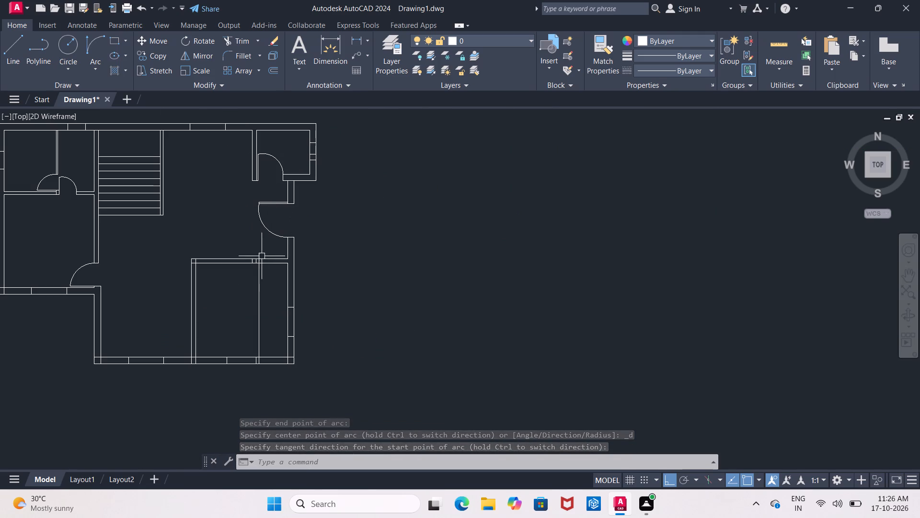
click(258, 305)
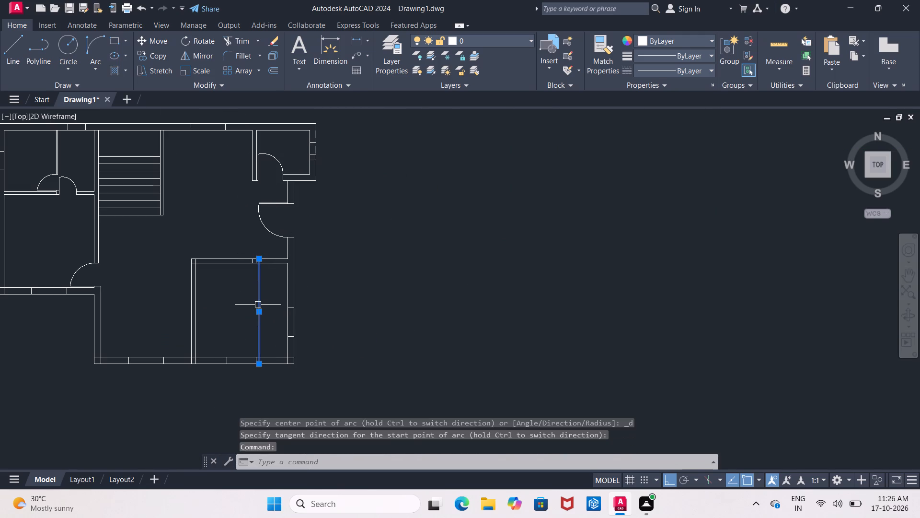
key(Delete)
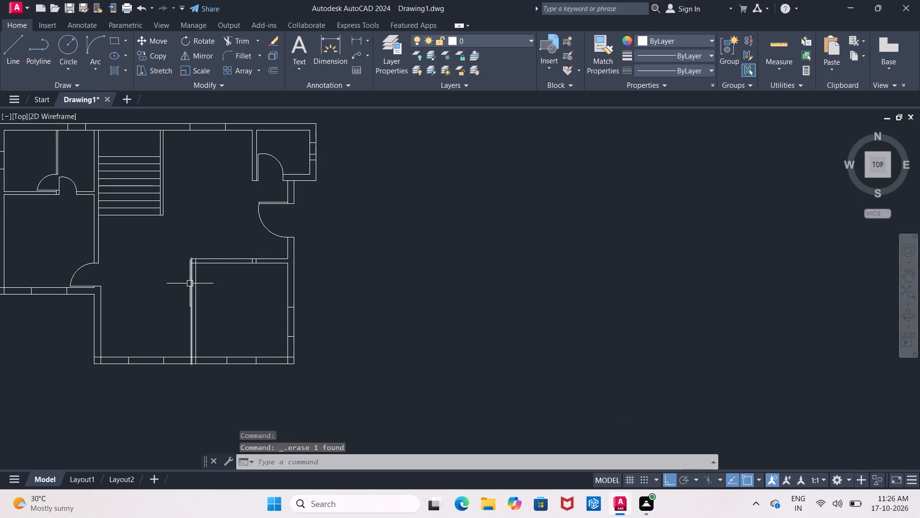
Offset the inner line of the lower-right room's left wall 2' into the room.
scroll(185, 283, up, 2)
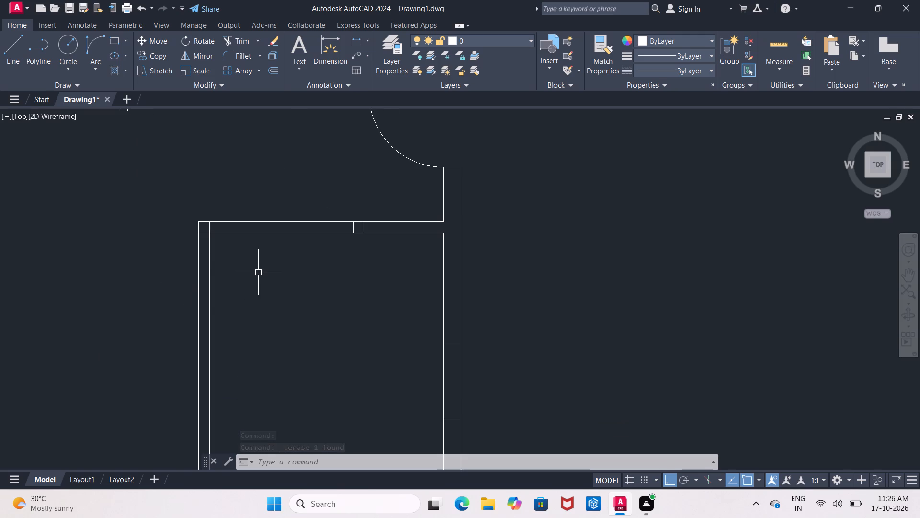
key(o)
key(Return)
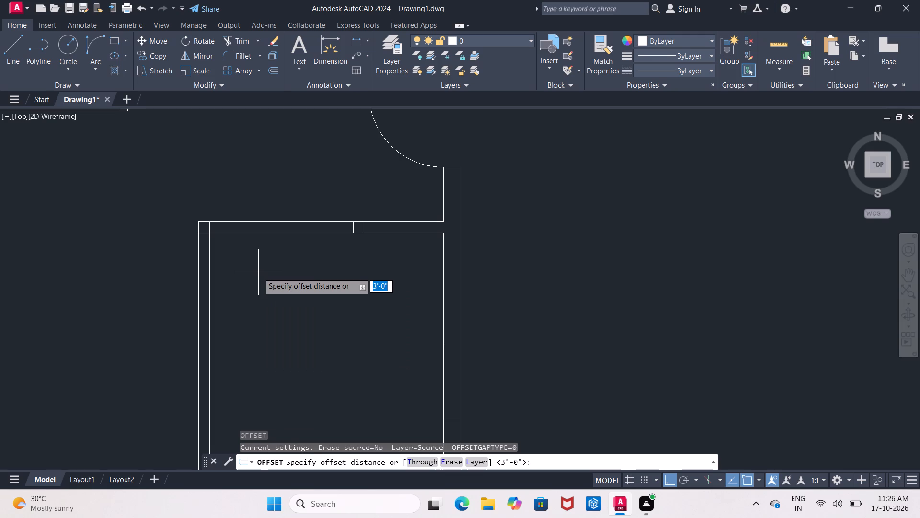
text(4')
key(Return)
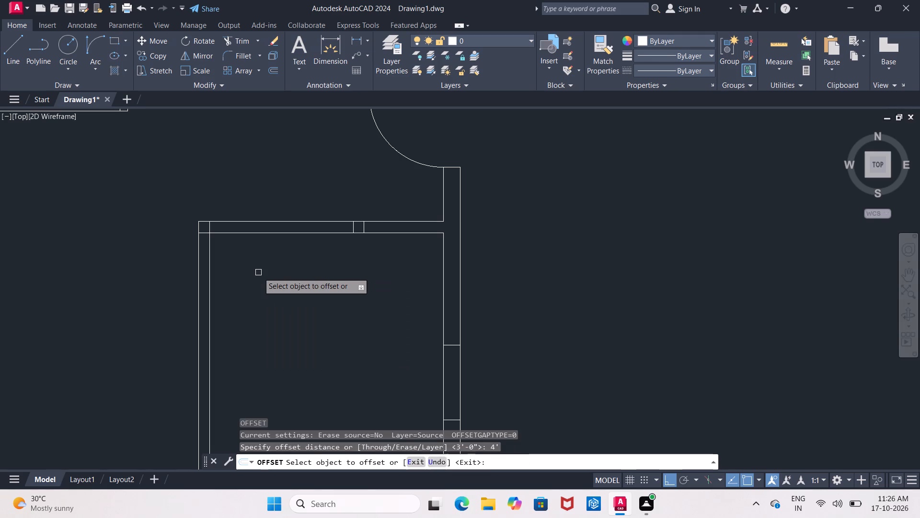
click(212, 307)
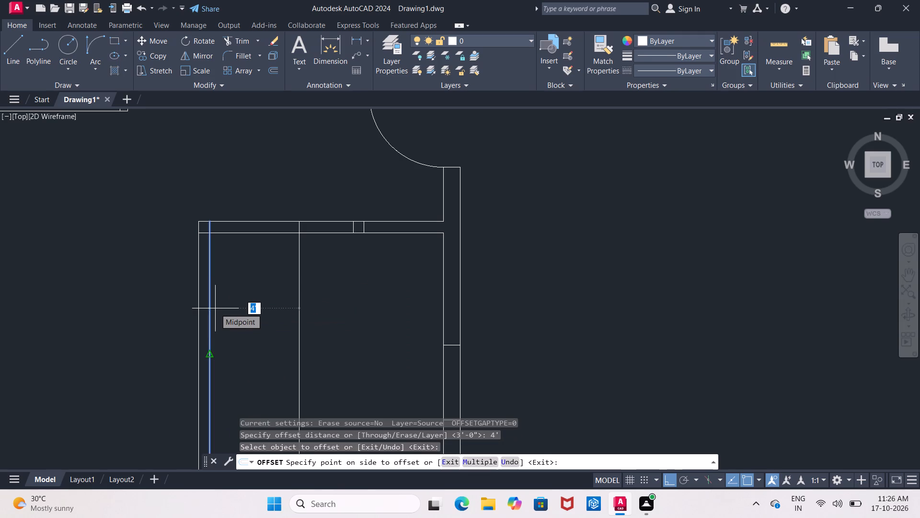
text(2')
key(Return)
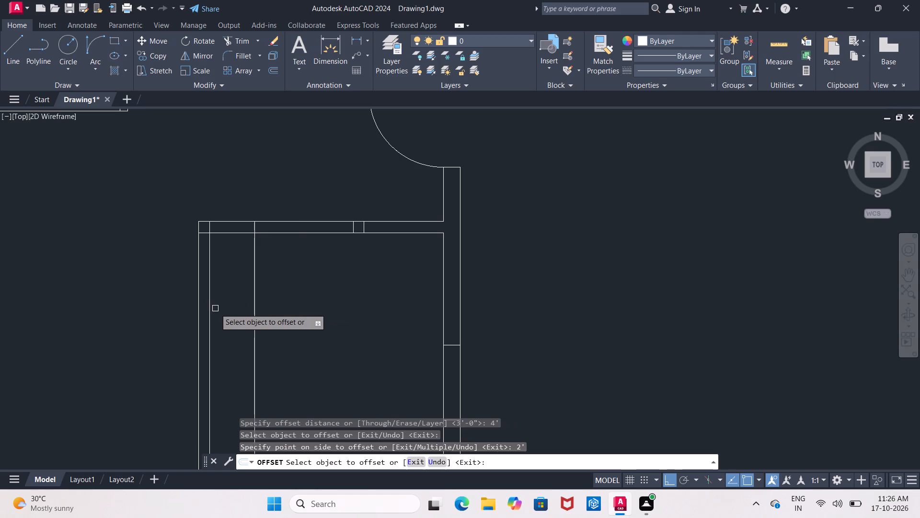
key(Escape)
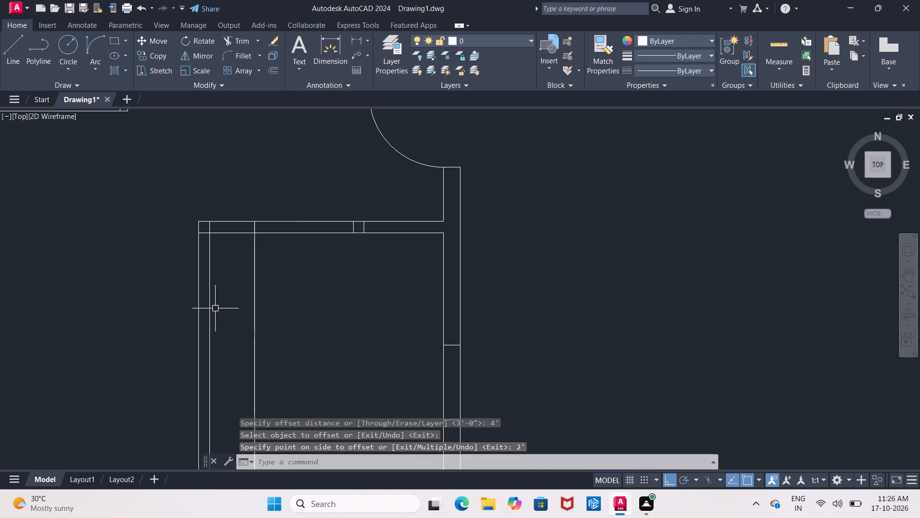
Trim the offset line inside the lower-right room, keeping only its short segment across the top wall.
text(TR)
key(Return)
key(Return)
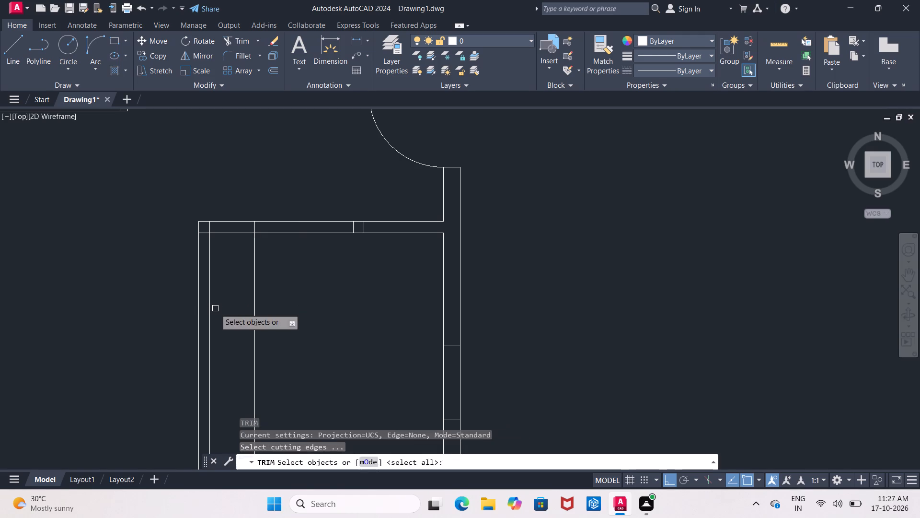
click(253, 260)
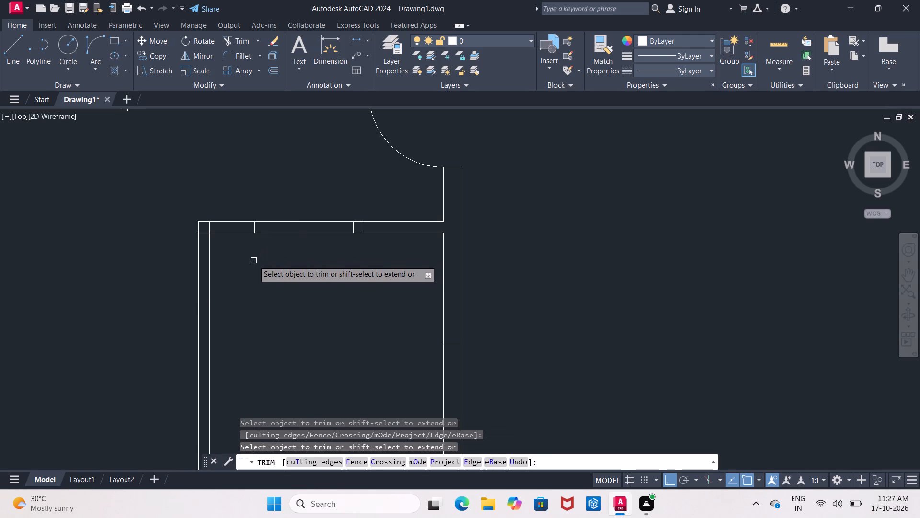
key(Escape)
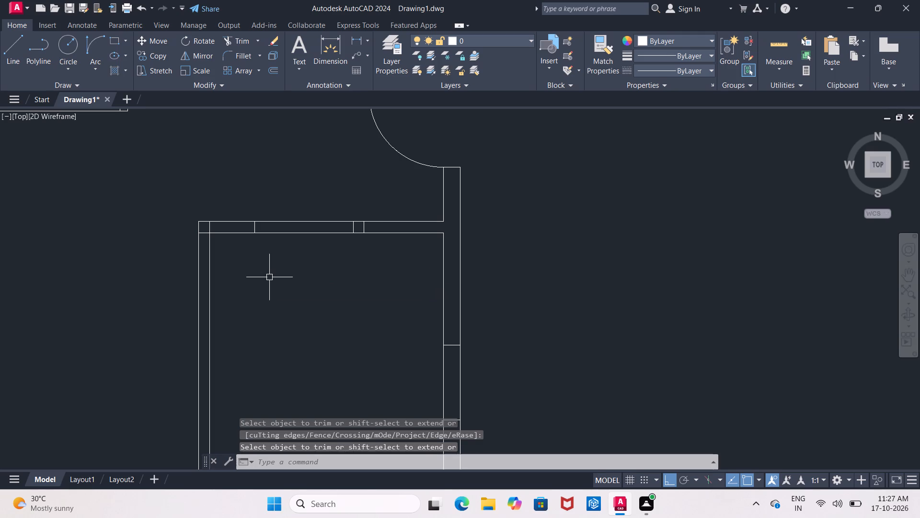
Trim both lines of the lower-right room's top wall between the two jamb lines to cut the door opening.
text(TR)
key(Return)
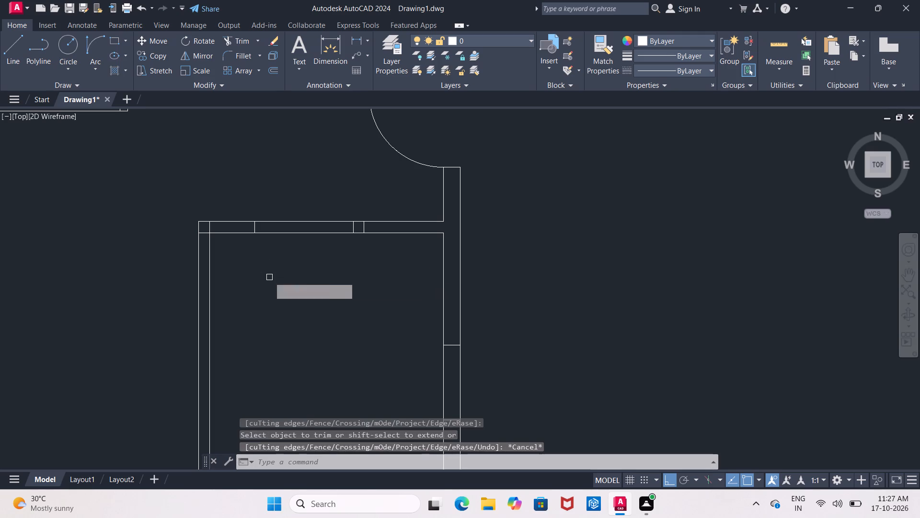
key(Return)
drag(291, 157, 291, 163)
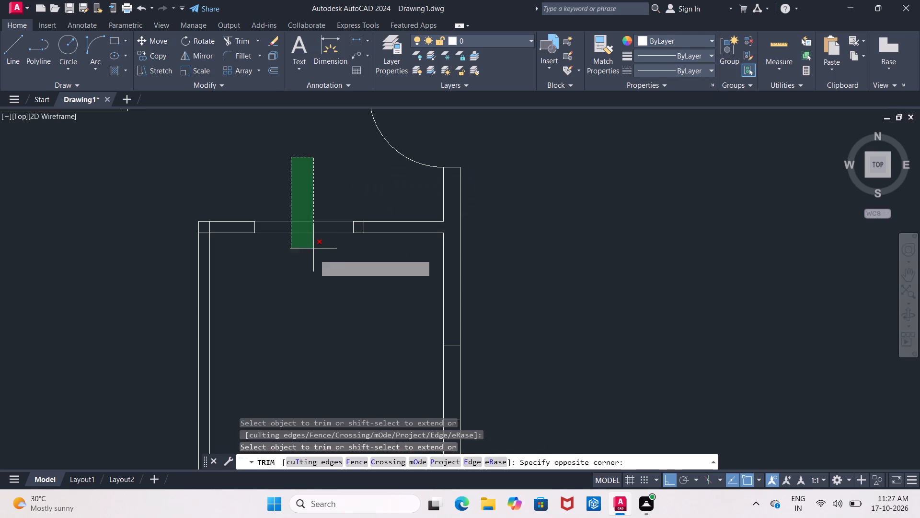
click(315, 260)
scroll(364, 234, up, 1)
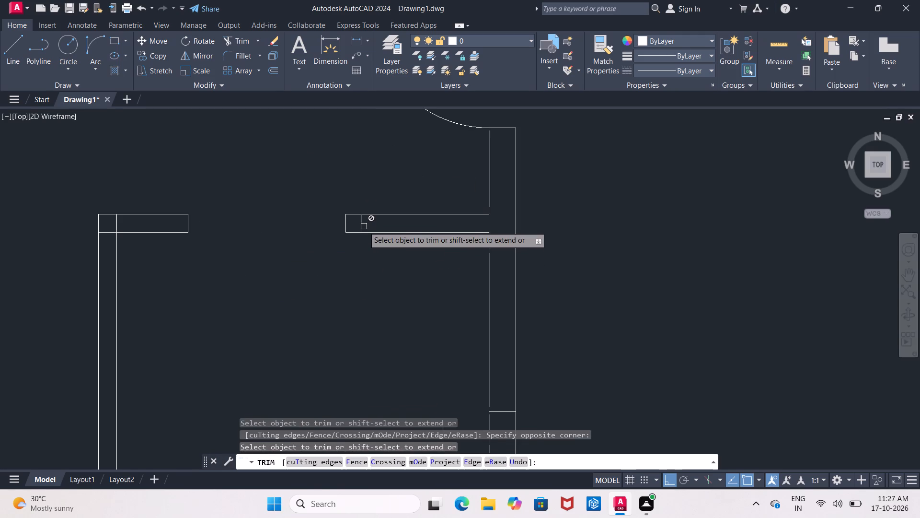
Erase the leftover vertical lines inside the wall stub on the right side of the lower-right room's door opening.
key(Escape)
click(364, 226)
key(Delete)
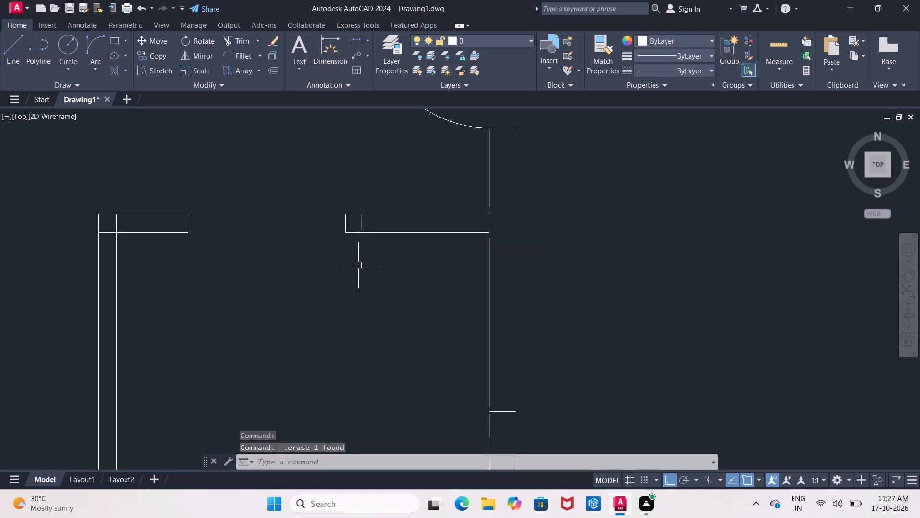
click(361, 223)
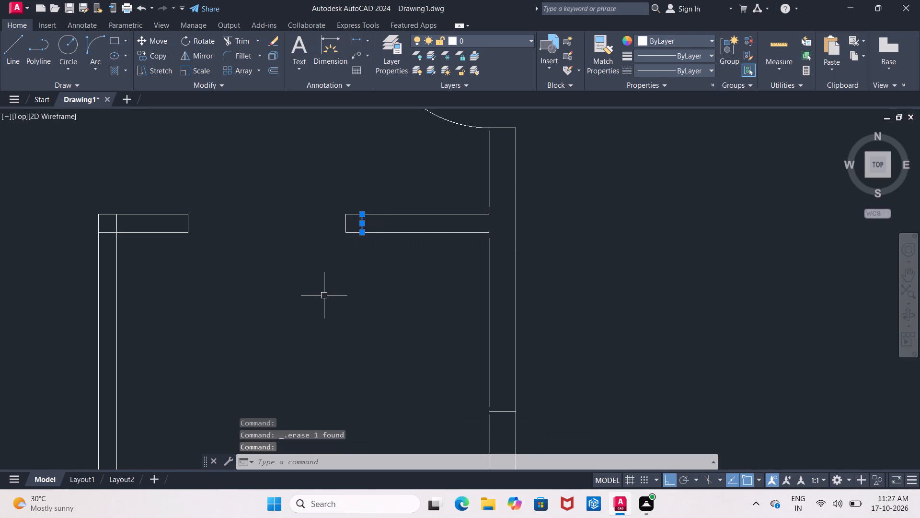
key(Delete)
Trim the overlapping wall lines at the top-left corner of the lower-right room.
text(TR)
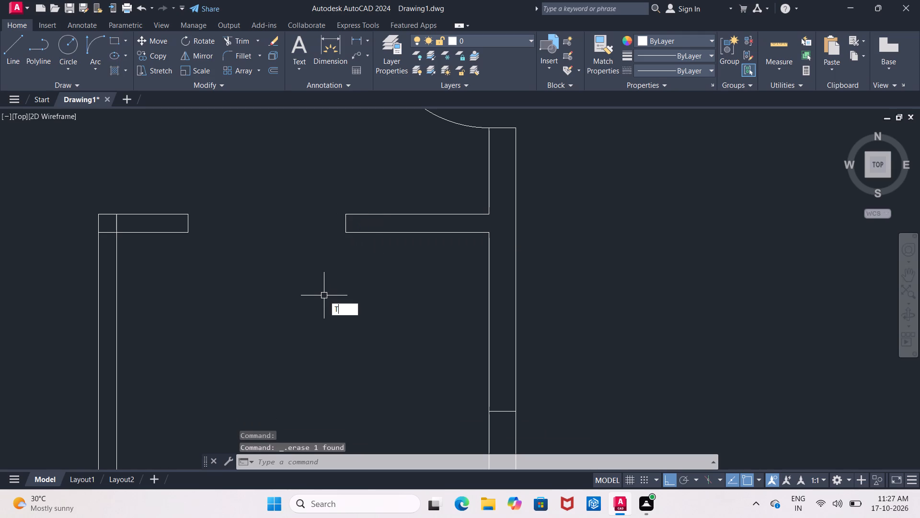
key(Return)
key(Return)
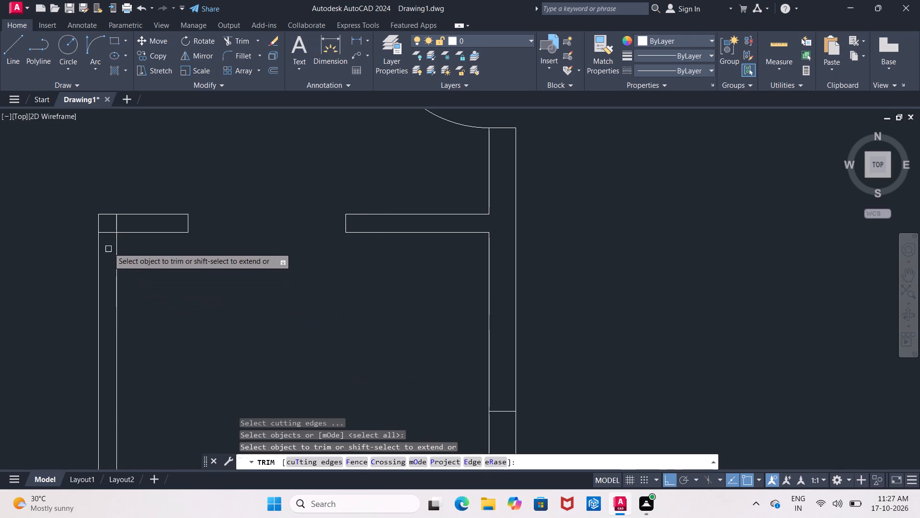
click(109, 235)
click(115, 224)
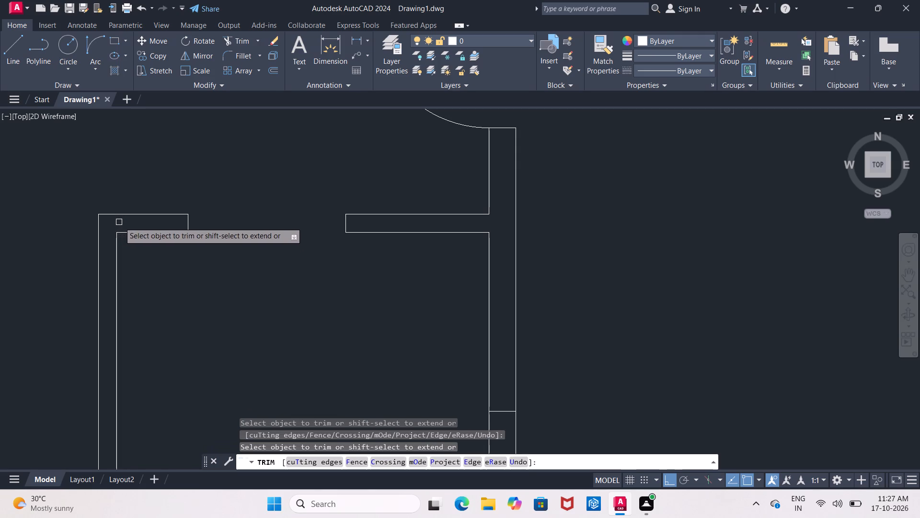
Trim the crossing lines where the lower-right room's left wall meets the bottom exterior wall.
scroll(129, 218, down, 2)
scroll(113, 391, up, 3)
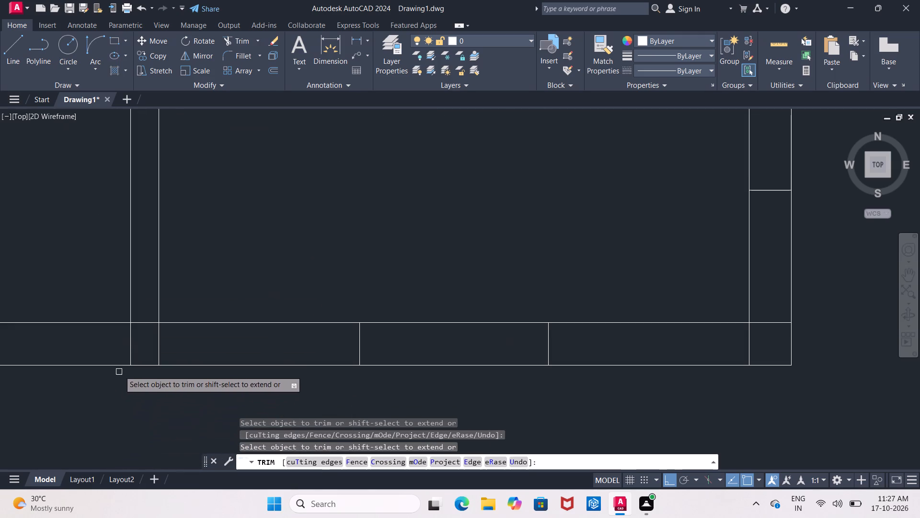
click(140, 324)
click(130, 341)
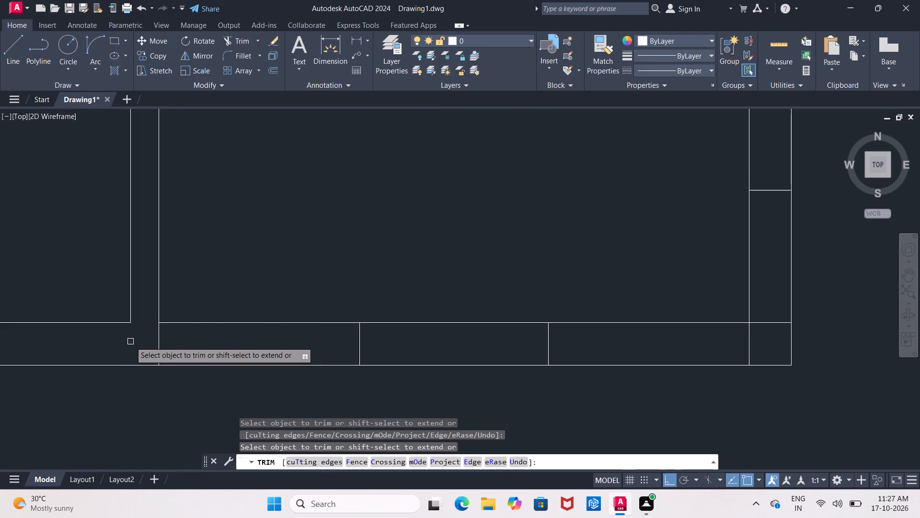
click(158, 337)
scroll(158, 337, down, 3)
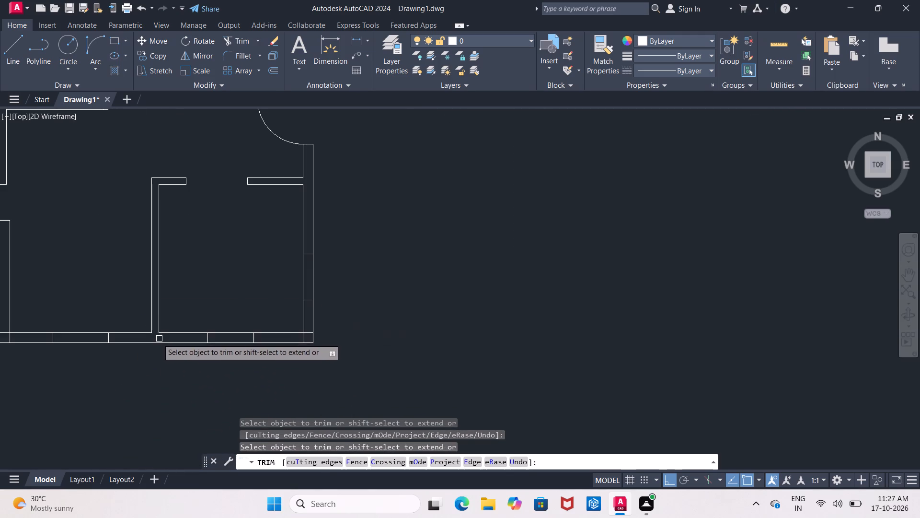
middle_drag(158, 253, 225, 247)
middle_drag(106, 242, 144, 263)
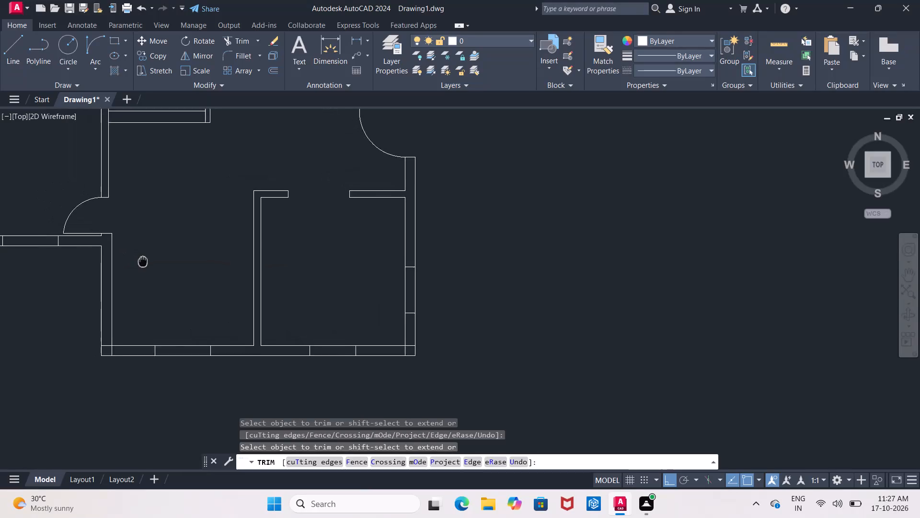
middle_drag(144, 263, 153, 270)
scroll(155, 271, down, 1)
middle_drag(154, 248, 158, 278)
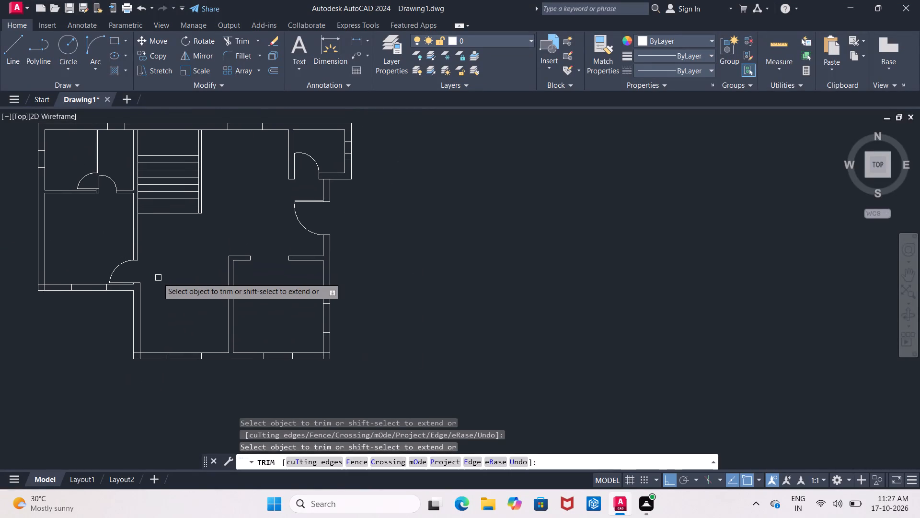
scroll(158, 278, down, 1)
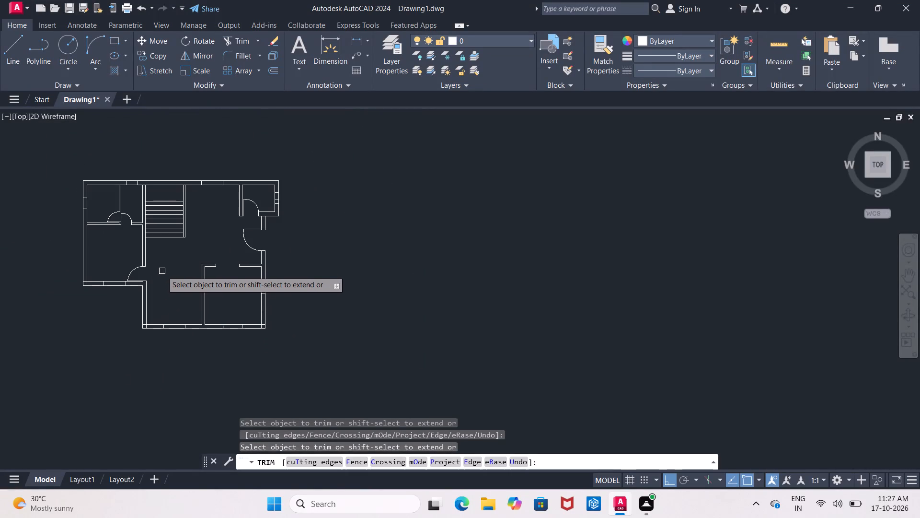
key(Escape)
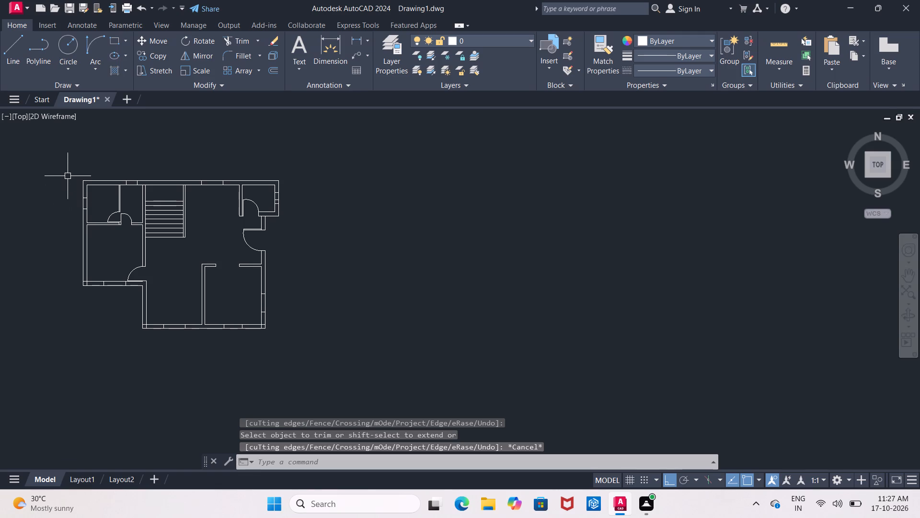
Copy the entire floor plan horizontally, about 47' to the right of the original.
click(68, 169)
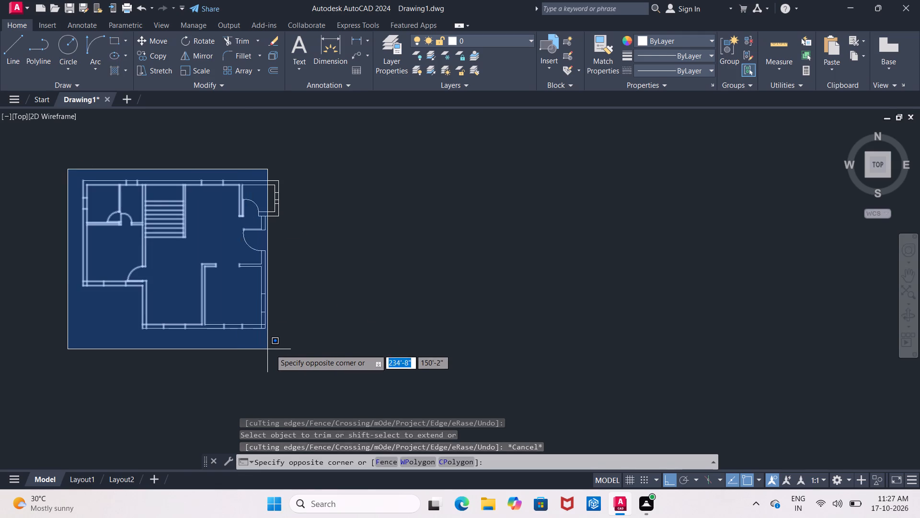
click(287, 350)
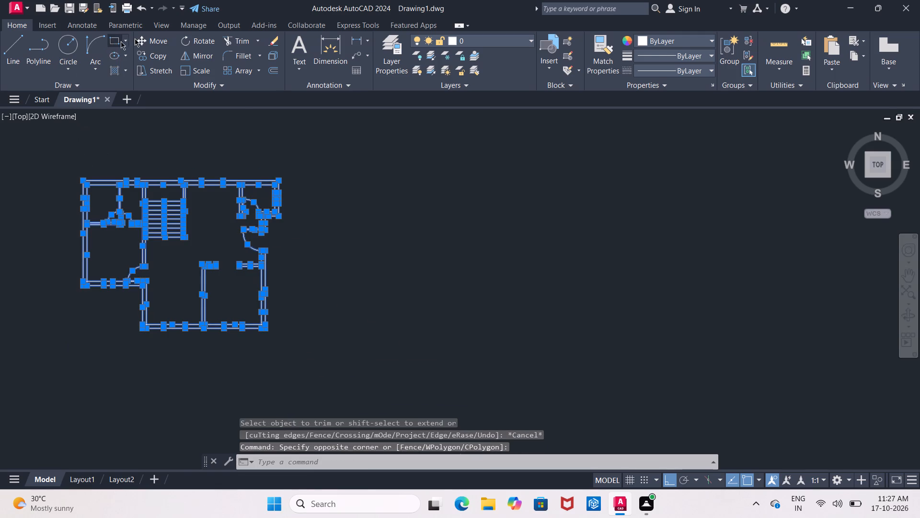
click(145, 54)
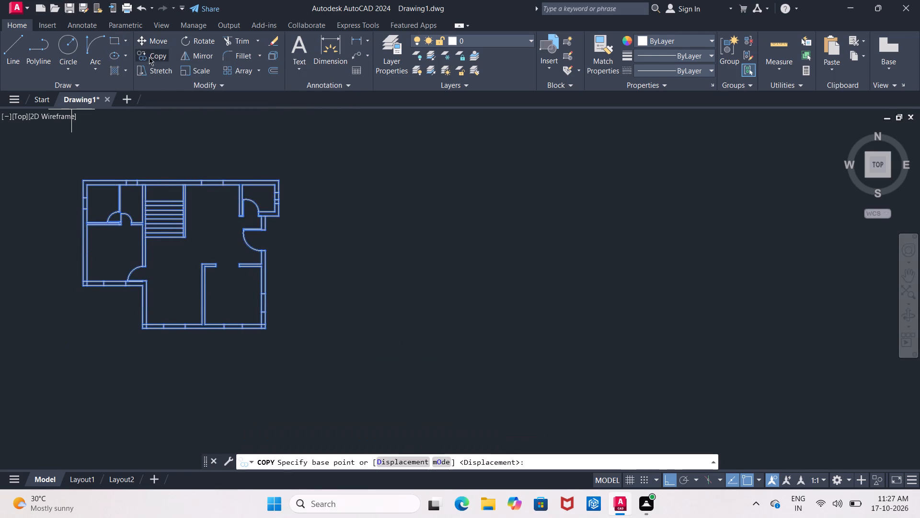
click(178, 255)
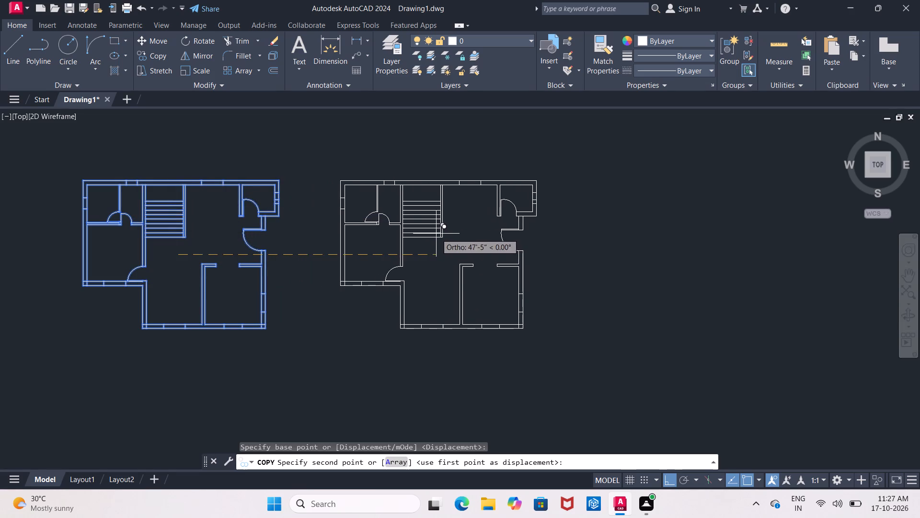
click(438, 232)
key(Escape)
Trim the crossing inner wall lines at the lower-left exterior corner of the original plan's left room.
middle_drag(215, 318, 257, 263)
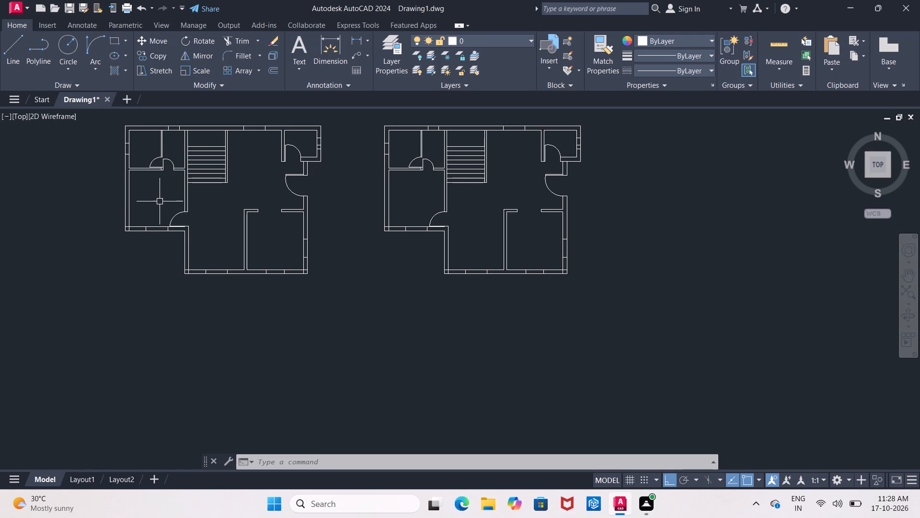
scroll(160, 201, up, 1)
scroll(160, 201, down, 1)
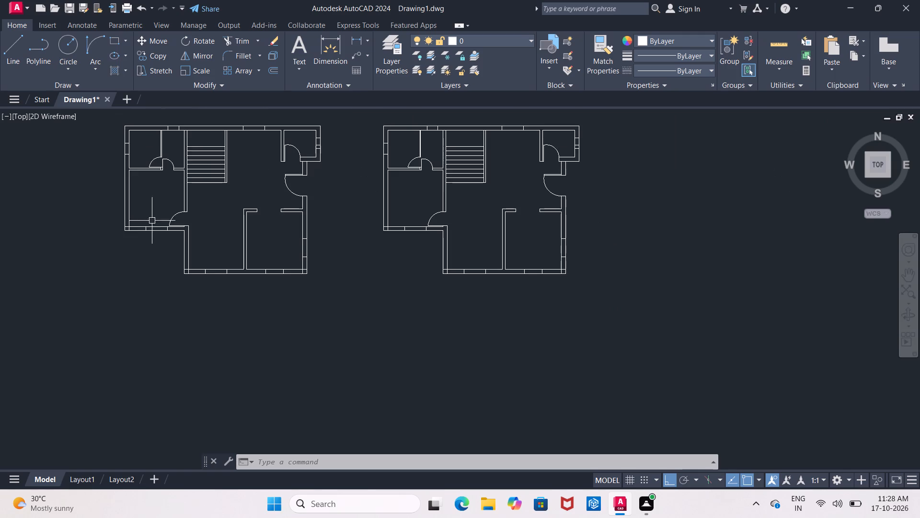
scroll(138, 245, up, 2)
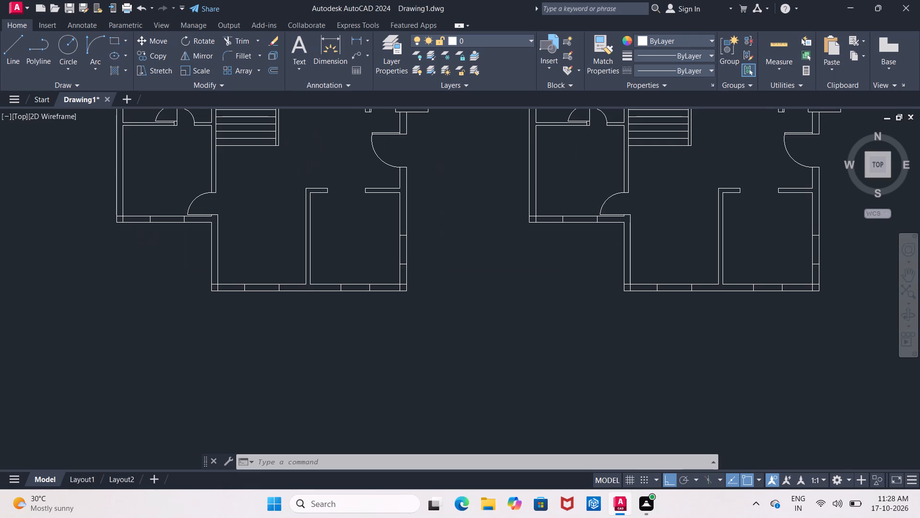
text(TR)
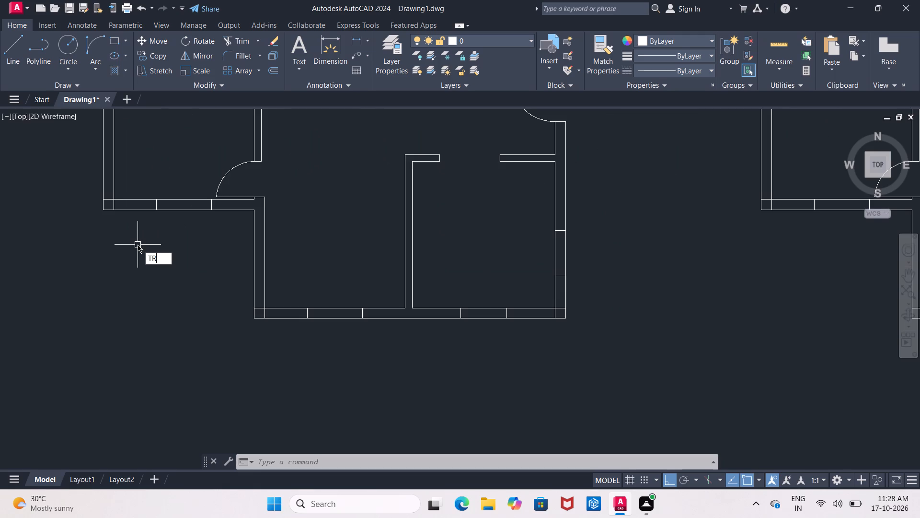
key(Return)
key(Return)
scroll(114, 212, up, 1)
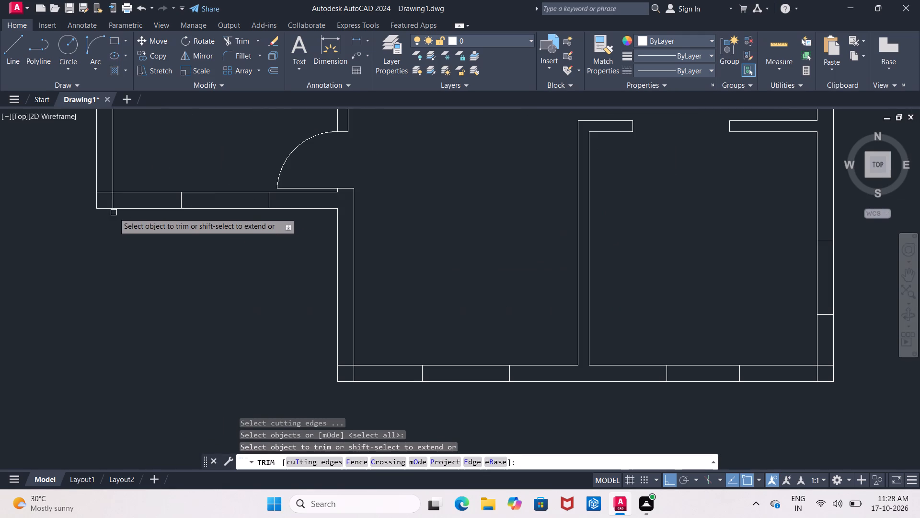
click(107, 192)
click(113, 200)
scroll(113, 200, down, 4)
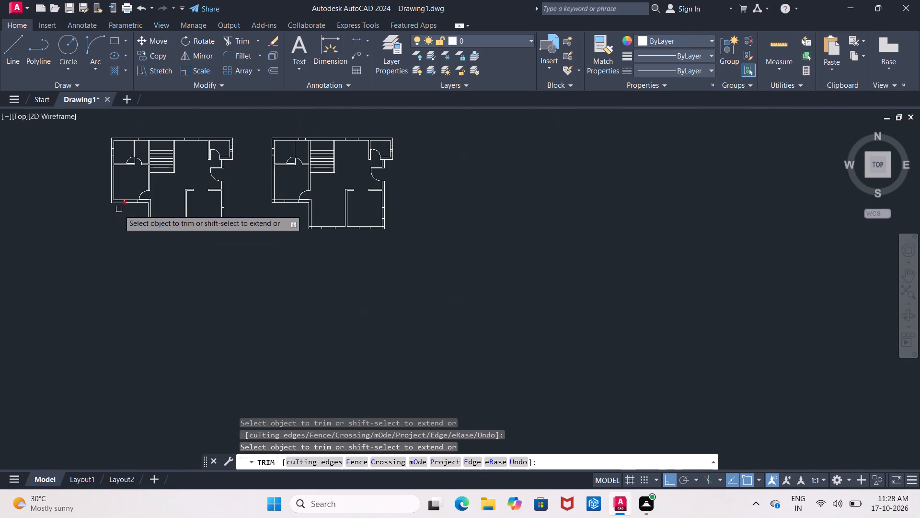
Trim the crossing inner lines at the bottom-right and bottom-left exterior corners of the original plan's lower rooms.
scroll(217, 236, up, 2)
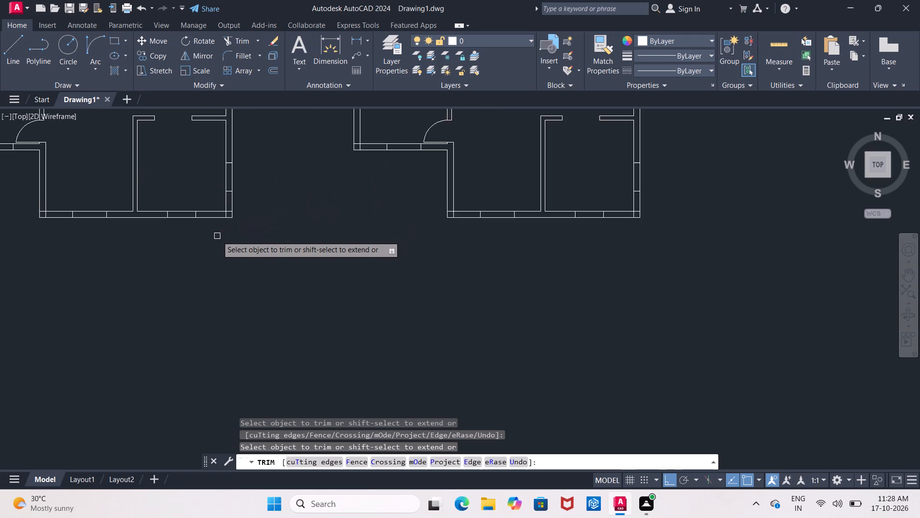
scroll(217, 236, up, 2)
click(244, 172)
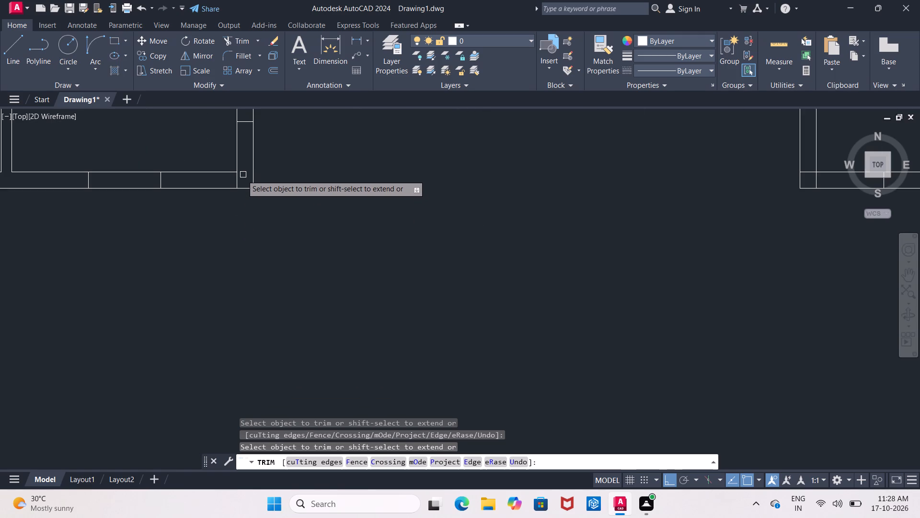
click(240, 179)
scroll(240, 179, down, 1)
middle_drag(162, 225, 347, 249)
click(130, 197)
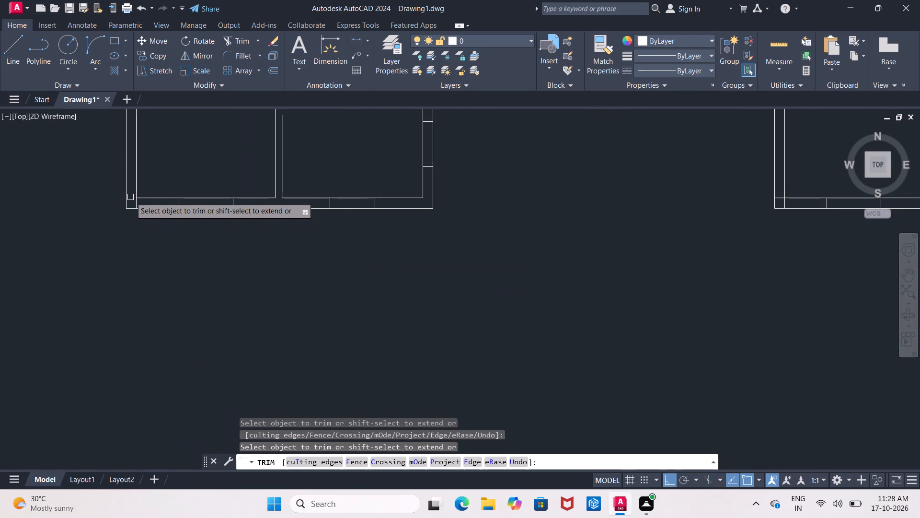
click(138, 205)
Trim the top exterior wall's inner line where the staircase's right and left walls join it in the original plan.
scroll(138, 205, down, 3)
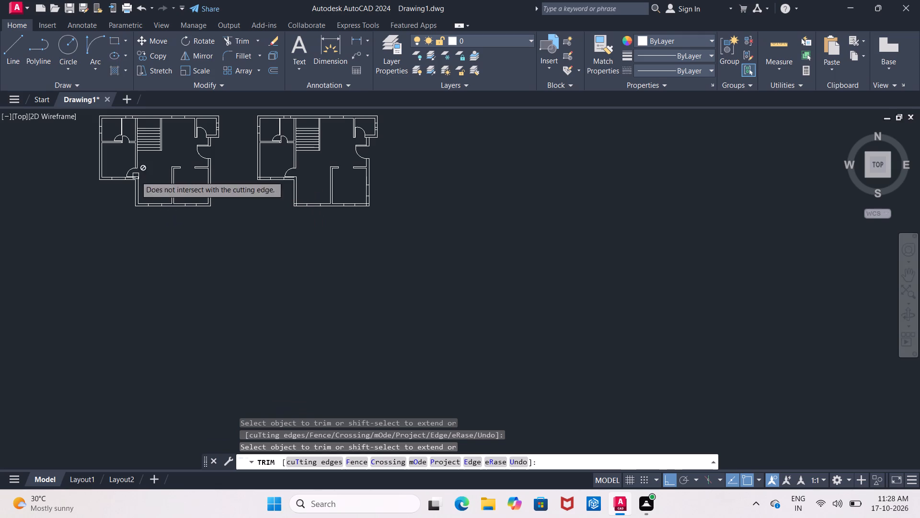
scroll(162, 117, up, 2)
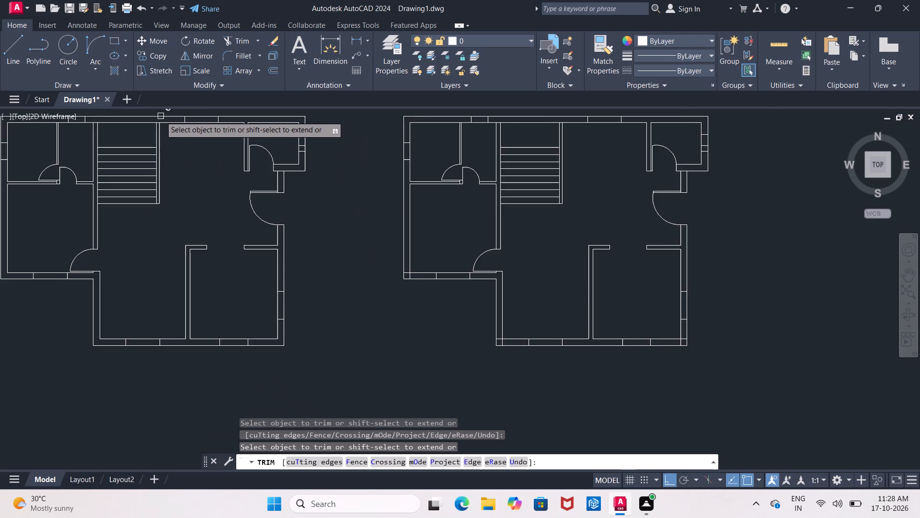
scroll(161, 116, up, 4)
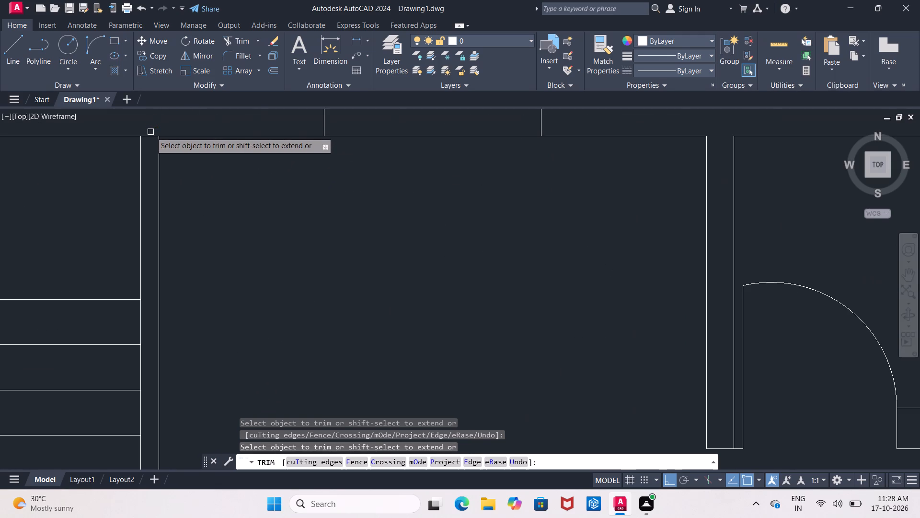
click(150, 135)
scroll(151, 136, down, 2)
middle_drag(100, 163, 214, 172)
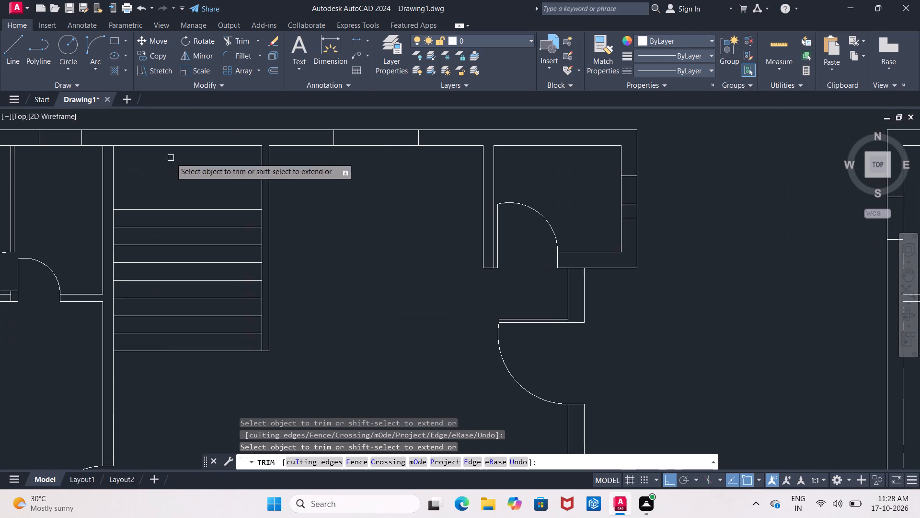
click(109, 146)
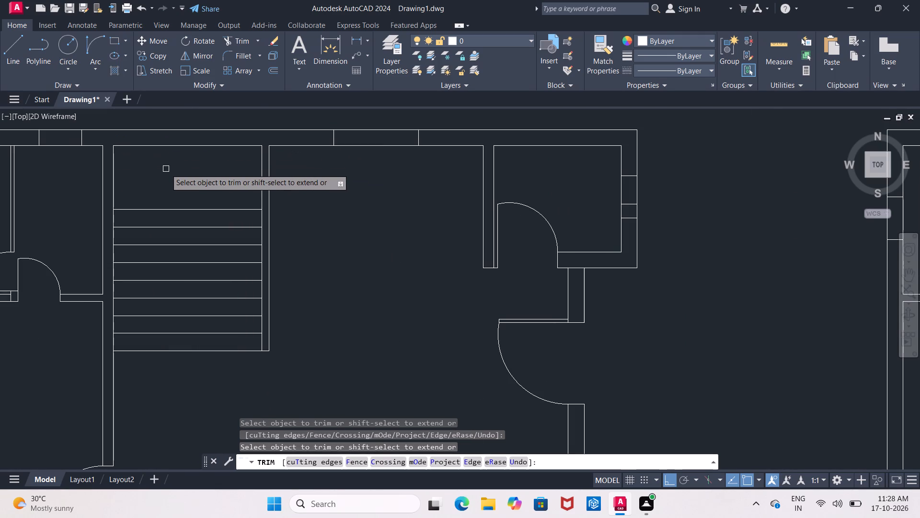
key(Escape)
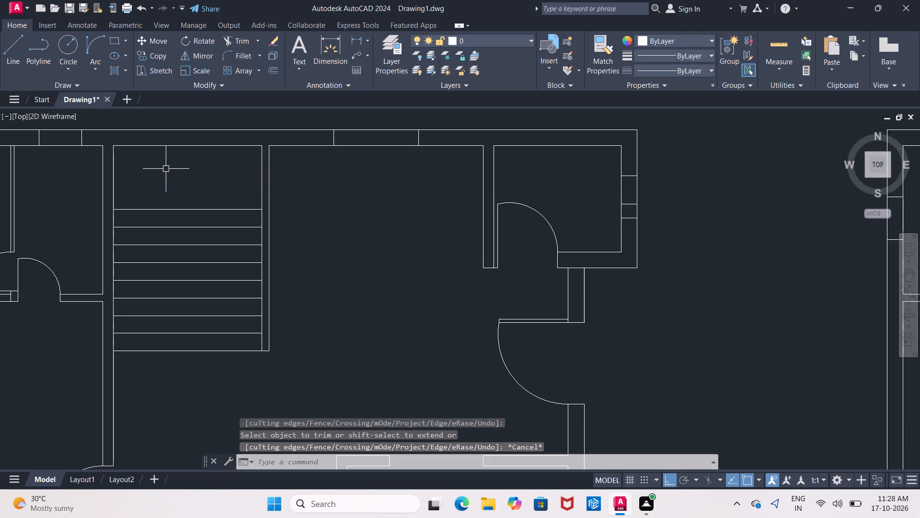
Measure the clear width between the staircase's side walls along the top wall using a linear dimension.
click(350, 45)
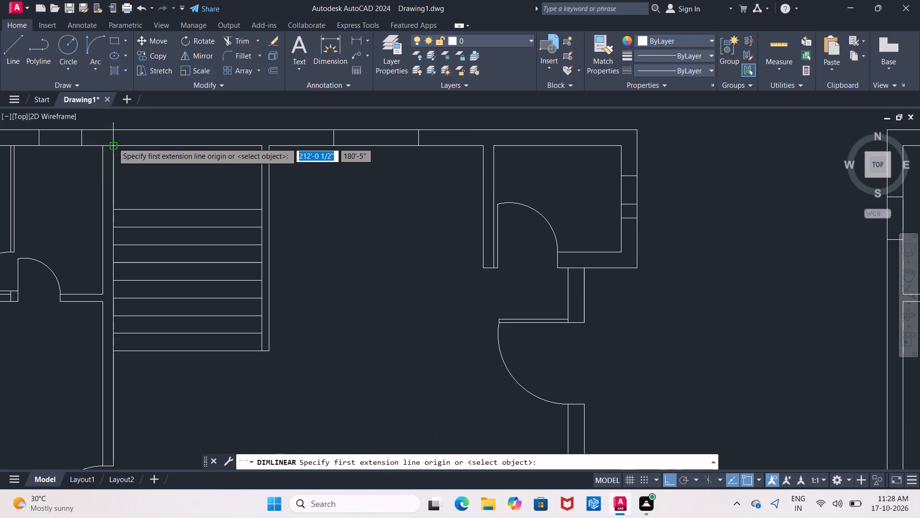
click(113, 143)
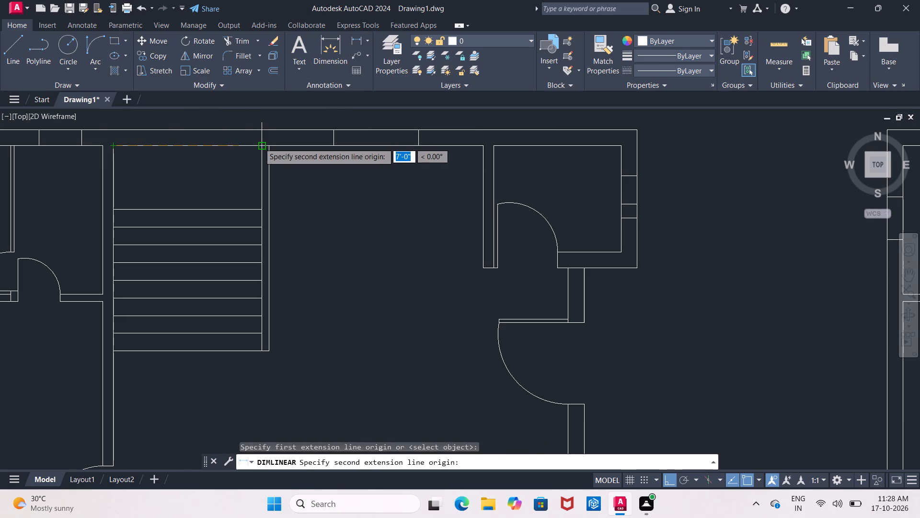
click(259, 143)
key(Escape)
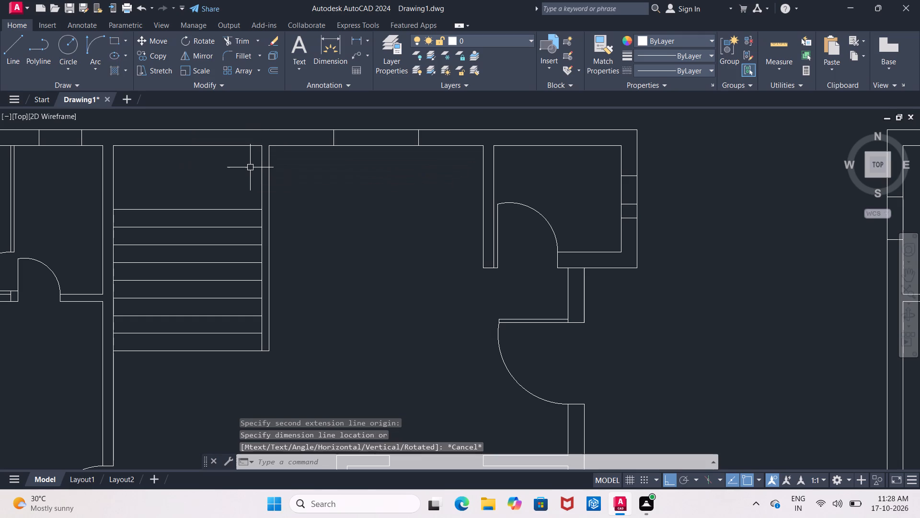
Offset the inner line of the staircase's left wall 3'5" into the staircase.
key(o)
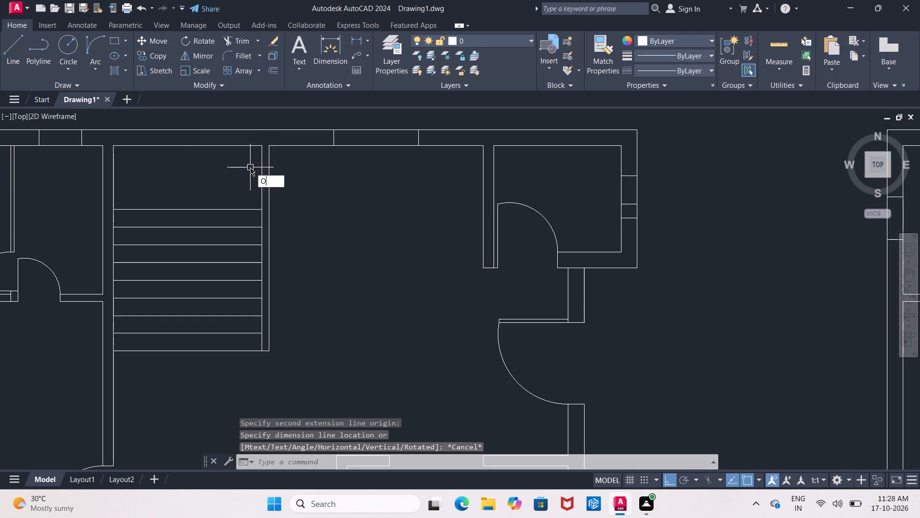
key(Escape)
key(o)
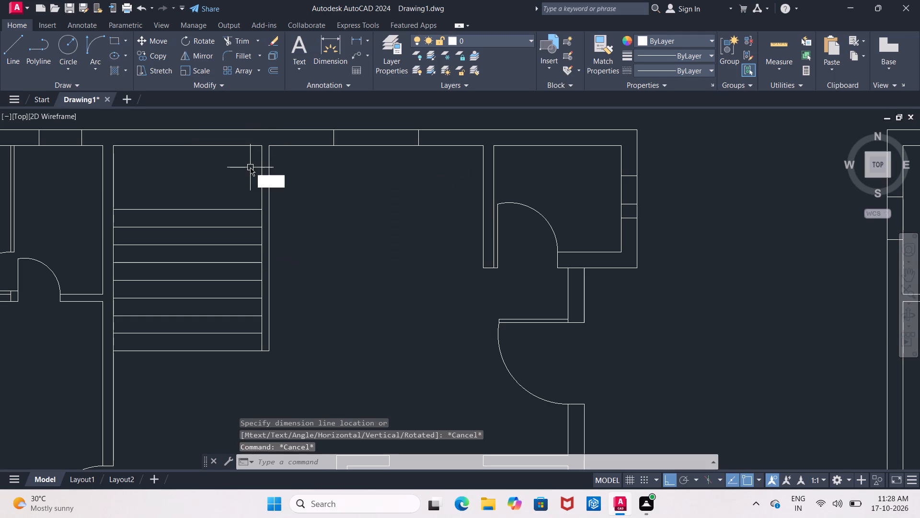
key(Return)
text(3'5")
key(Return)
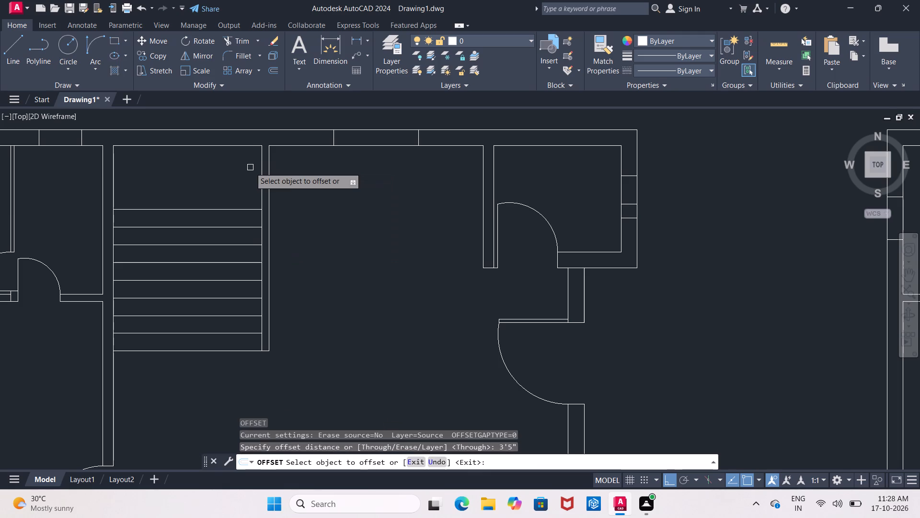
click(112, 183)
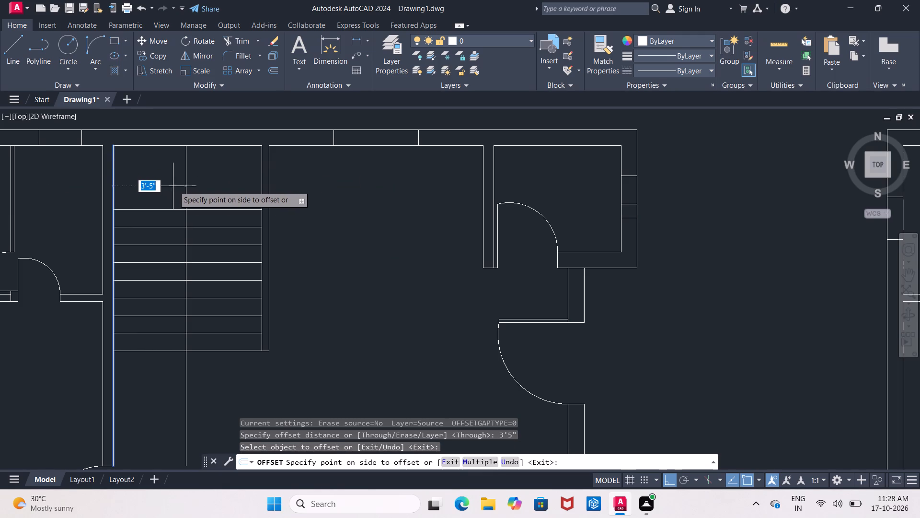
click(202, 188)
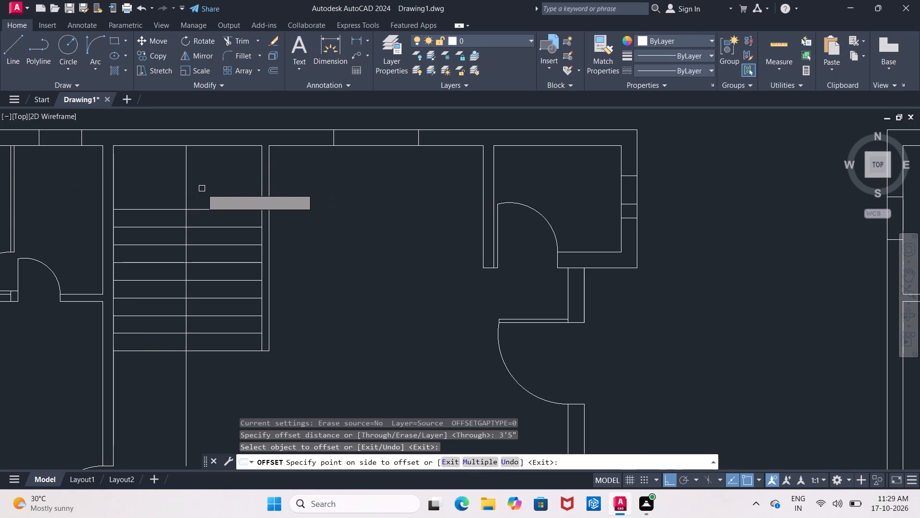
key(Escape)
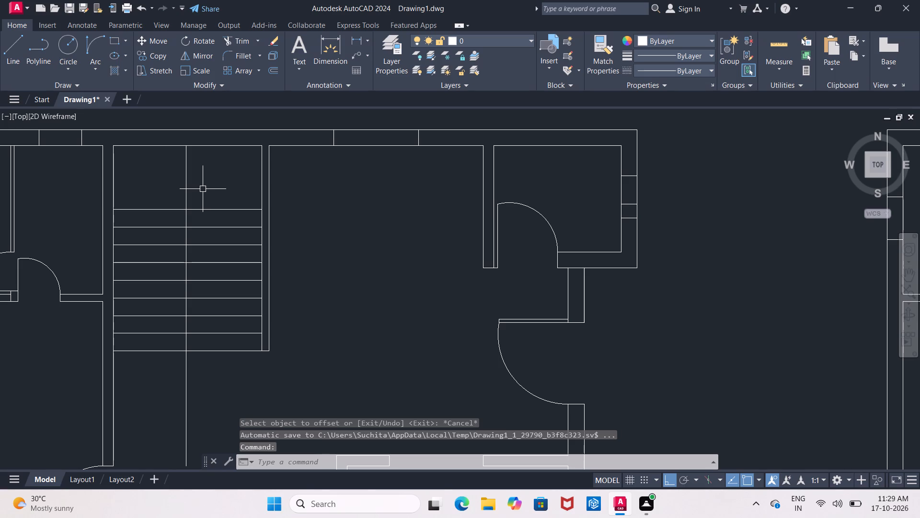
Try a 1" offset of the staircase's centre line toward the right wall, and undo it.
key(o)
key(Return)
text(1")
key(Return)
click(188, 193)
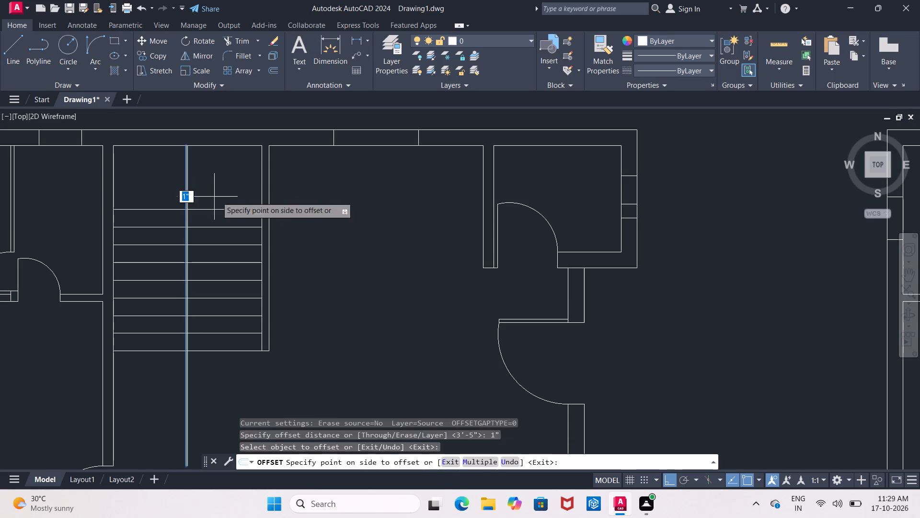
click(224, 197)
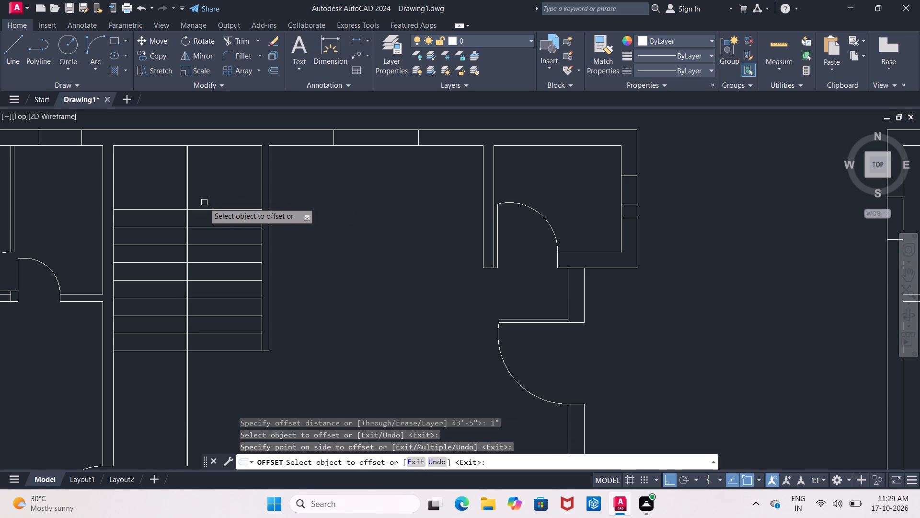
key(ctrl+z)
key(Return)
Offset the staircase's centre line 2" to both sides.
key(Return)
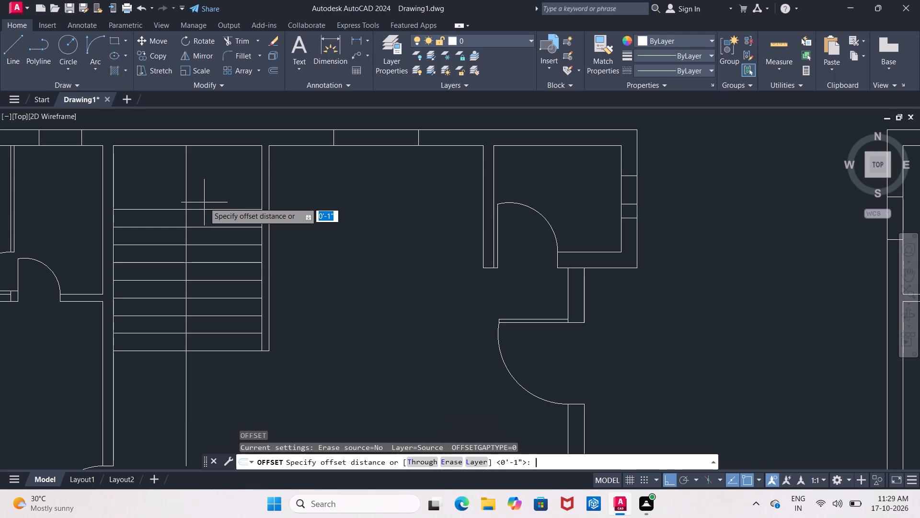
key(2)
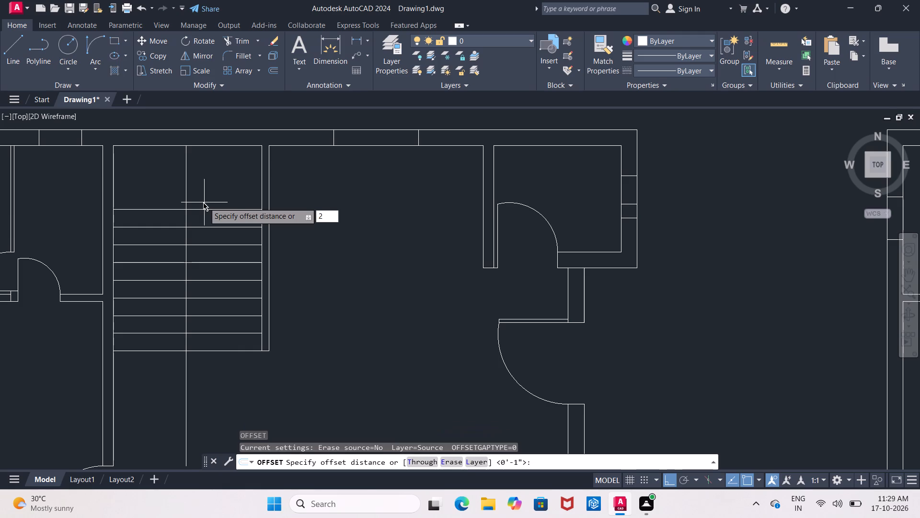
key(shift+quotedbl)
key(Return)
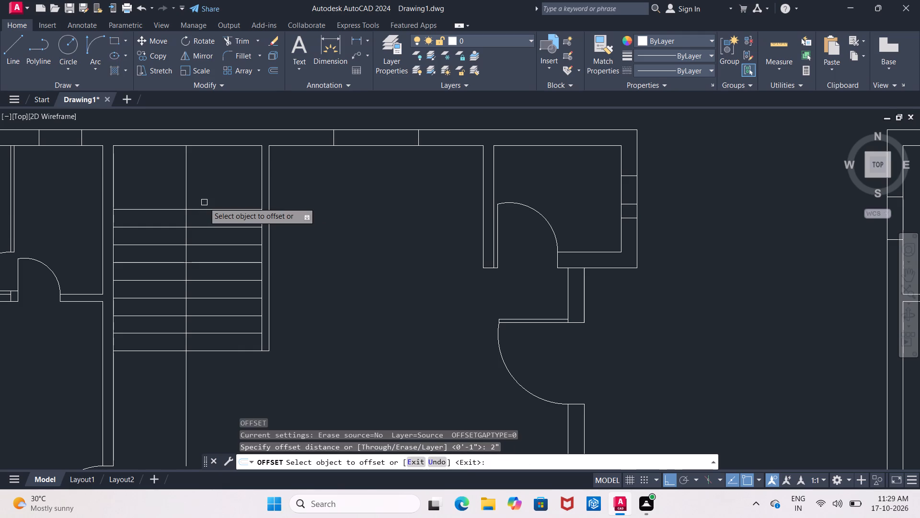
scroll(204, 202, up, 1)
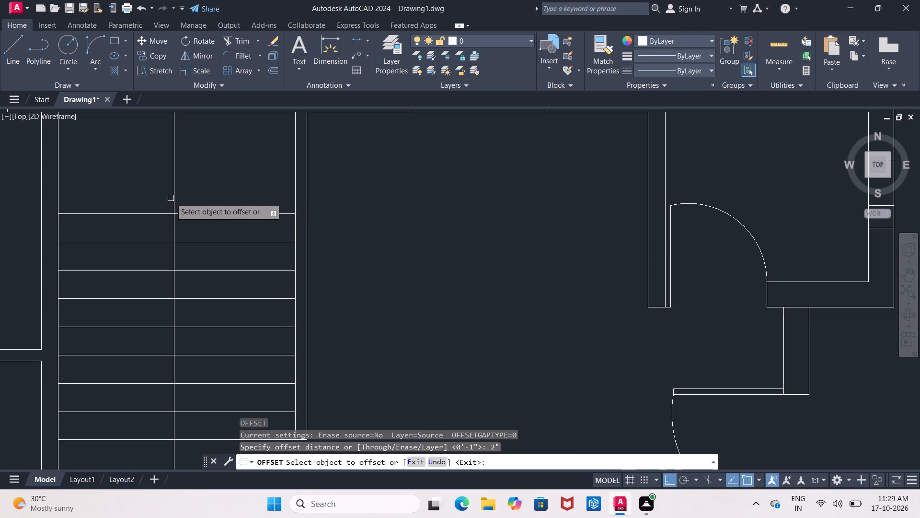
click(173, 200)
click(196, 206)
click(173, 210)
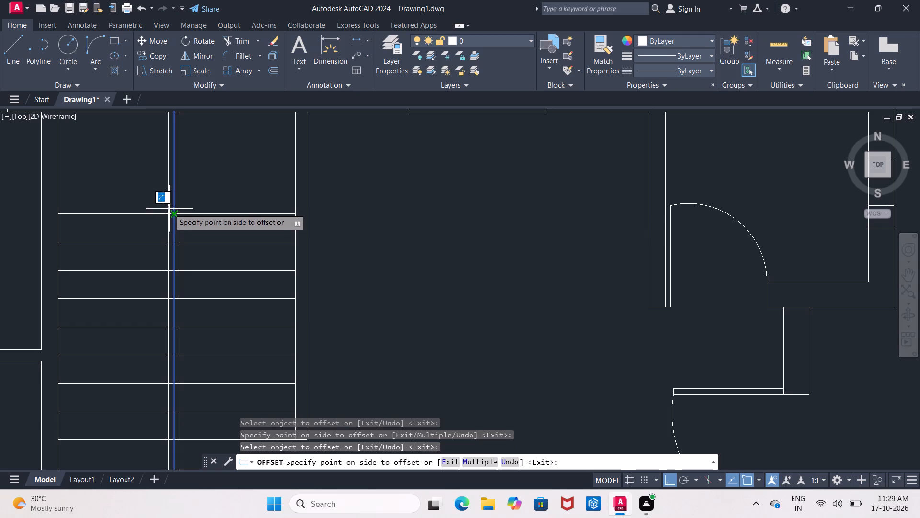
click(169, 209)
key(Escape)
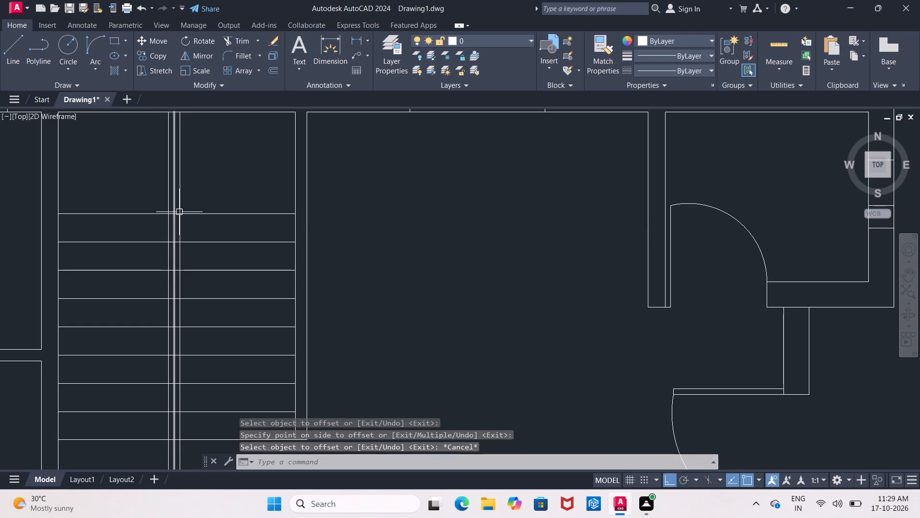
Delete the original centre line between the two offset lines in the staircase.
scroll(178, 210, up, 1)
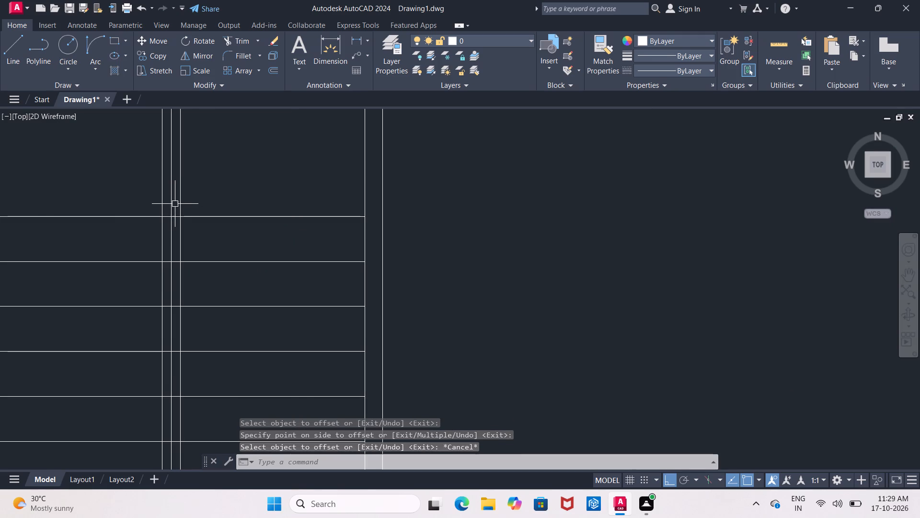
click(172, 202)
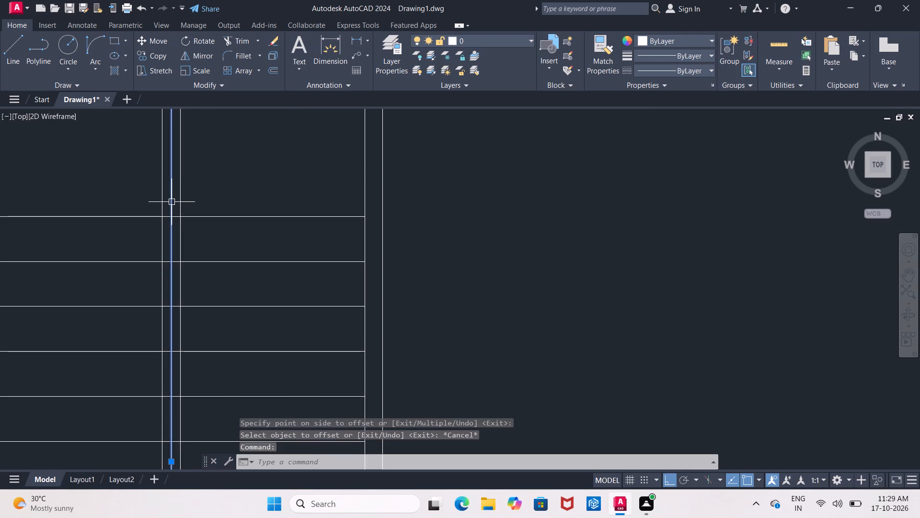
key(Delete)
Trim the two central staircase lines above the top tread line and below the bottom tread line.
text(TR)
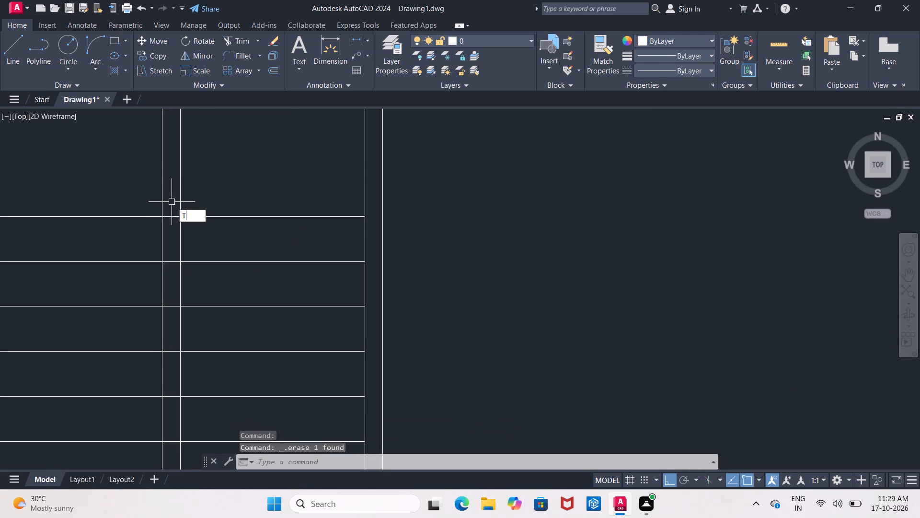
key(Return)
key(Return)
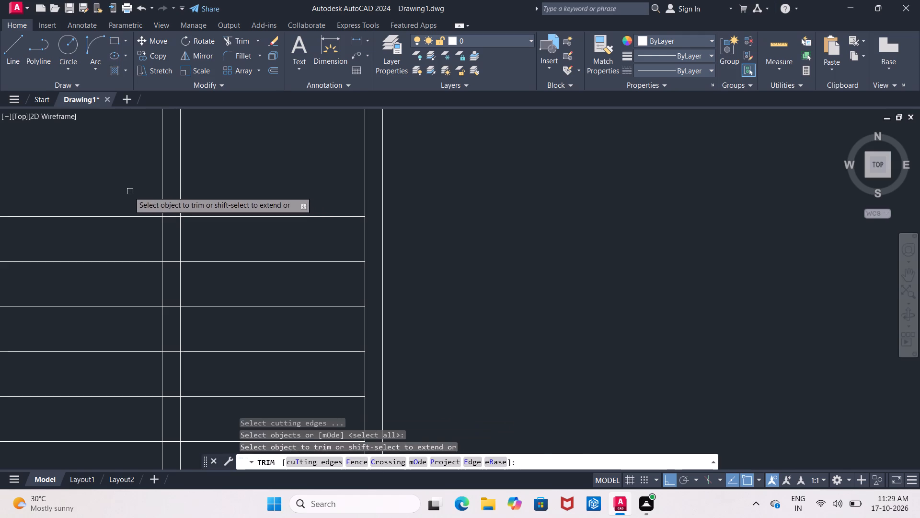
drag(126, 191, 131, 191)
click(250, 178)
scroll(250, 178, down, 2)
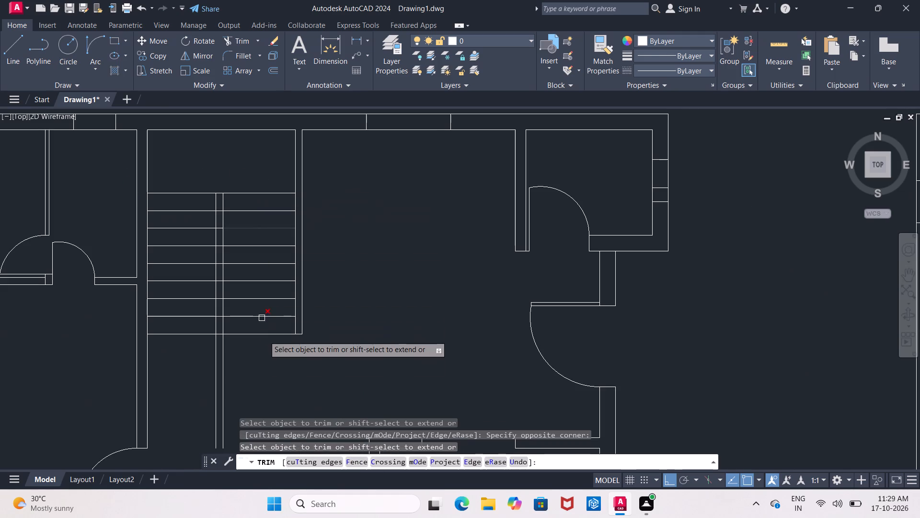
middle_drag(282, 373, 248, 301)
drag(124, 309, 131, 309)
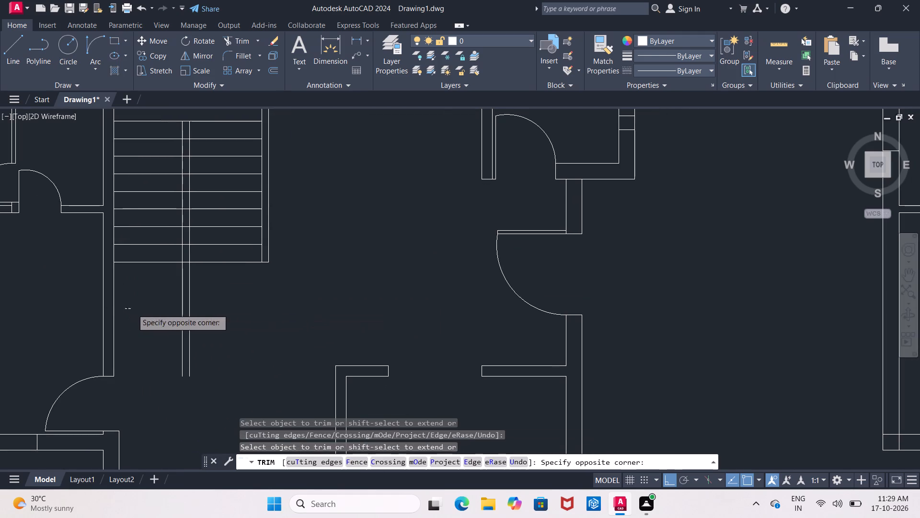
click(248, 302)
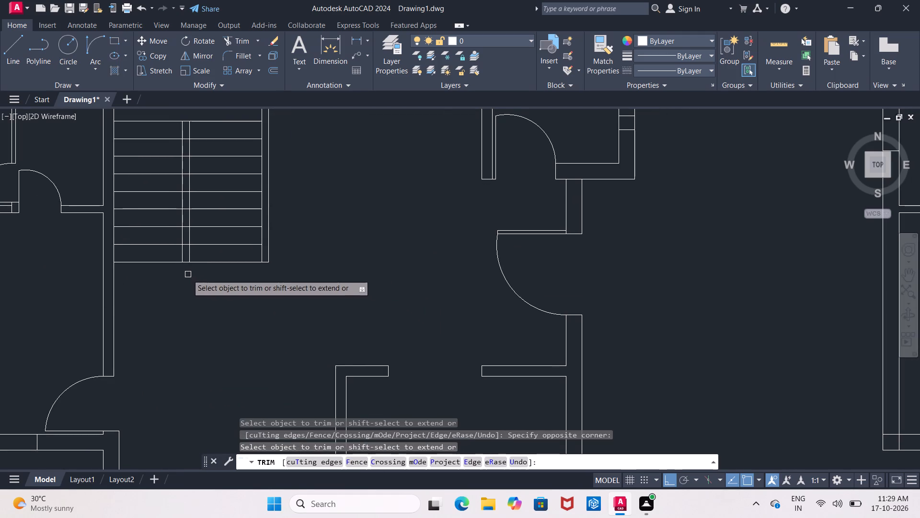
middle_drag(187, 274, 198, 316)
key(Escape)
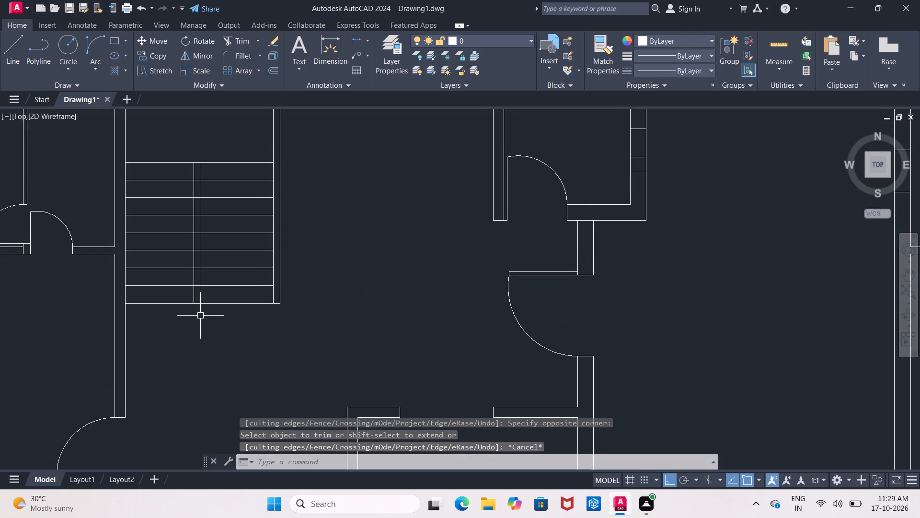
Trim the seven intermediate tread lines between the two central lines to separate the left and right stair flights.
text(TR)
key(Return)
key(Return)
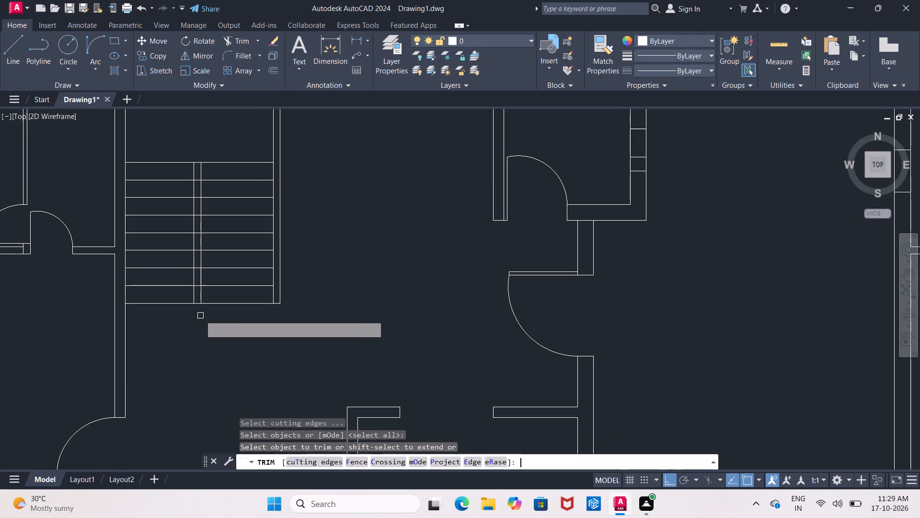
scroll(172, 288, up, 3)
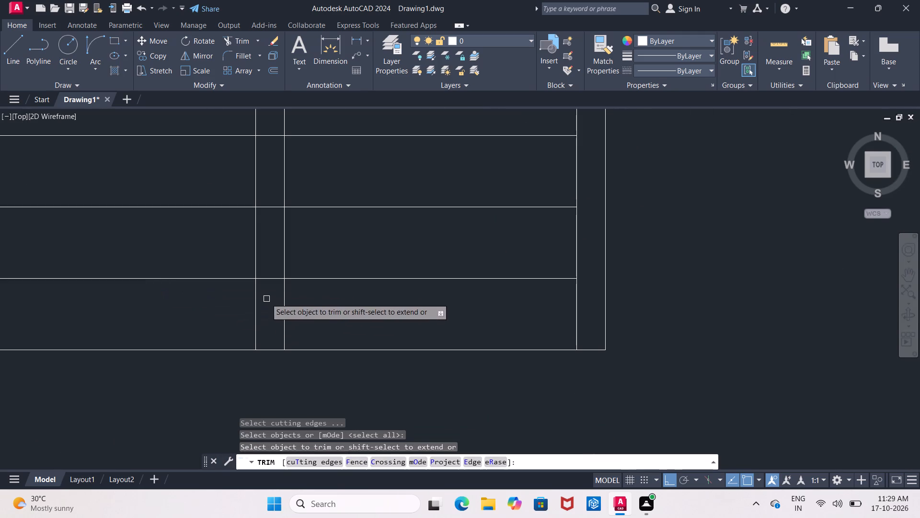
click(263, 275)
click(271, 284)
middle_drag(272, 284, 225, 367)
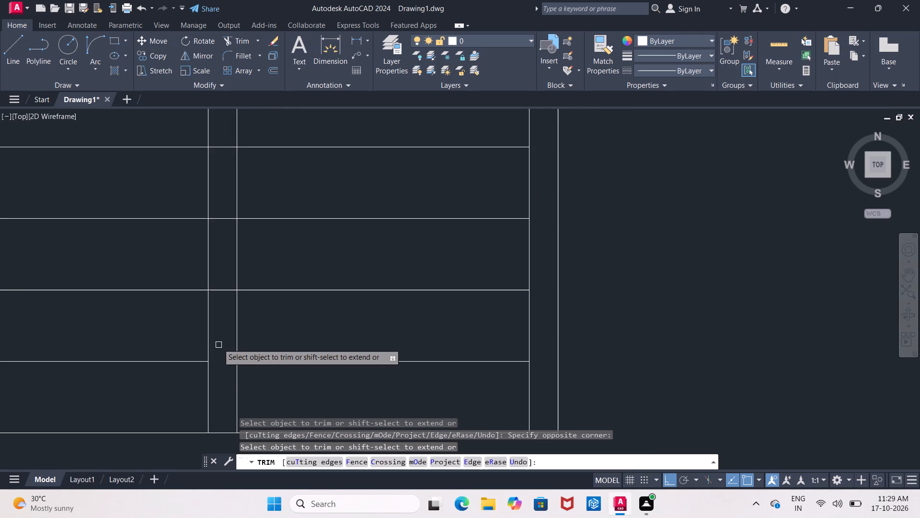
click(217, 289)
click(218, 222)
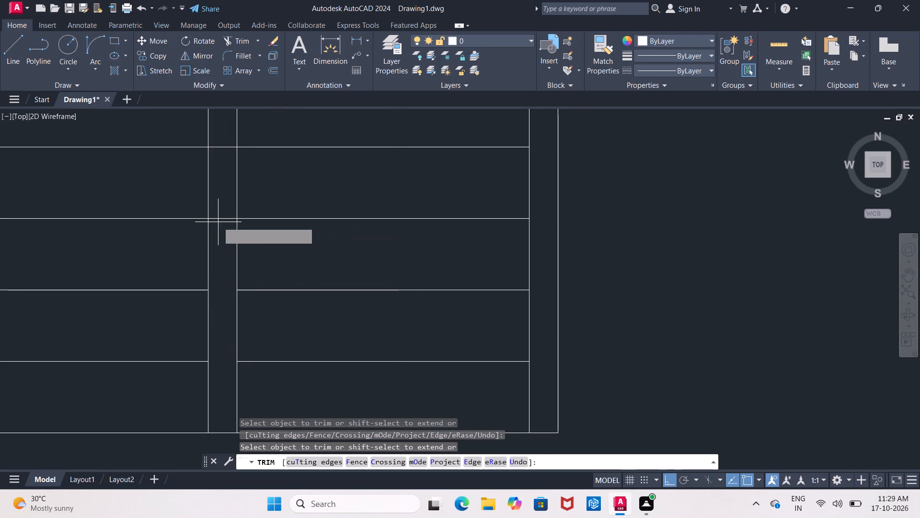
click(220, 213)
middle_drag(220, 213, 220, 353)
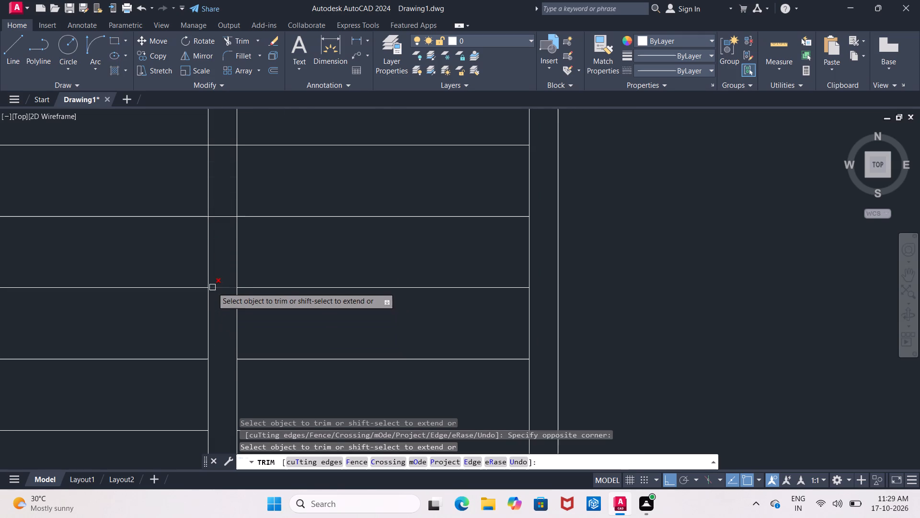
click(212, 287)
click(220, 216)
middle_drag(222, 215, 219, 317)
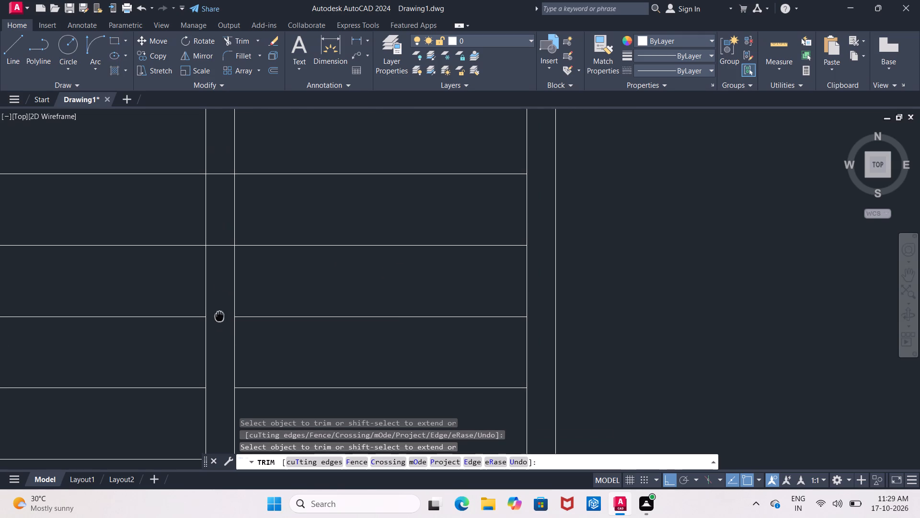
middle_drag(219, 317, 219, 317)
click(213, 246)
click(216, 177)
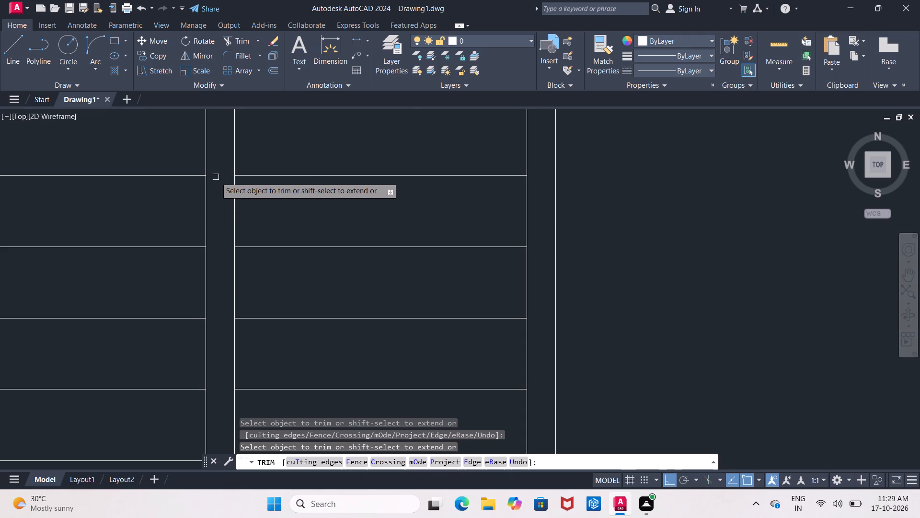
scroll(216, 177, down, 3)
scroll(222, 169, up, 1)
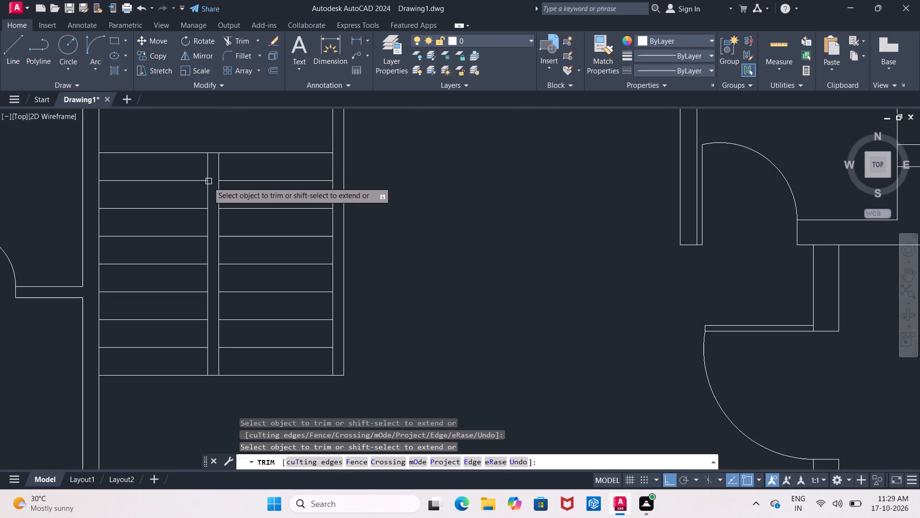
key(Escape)
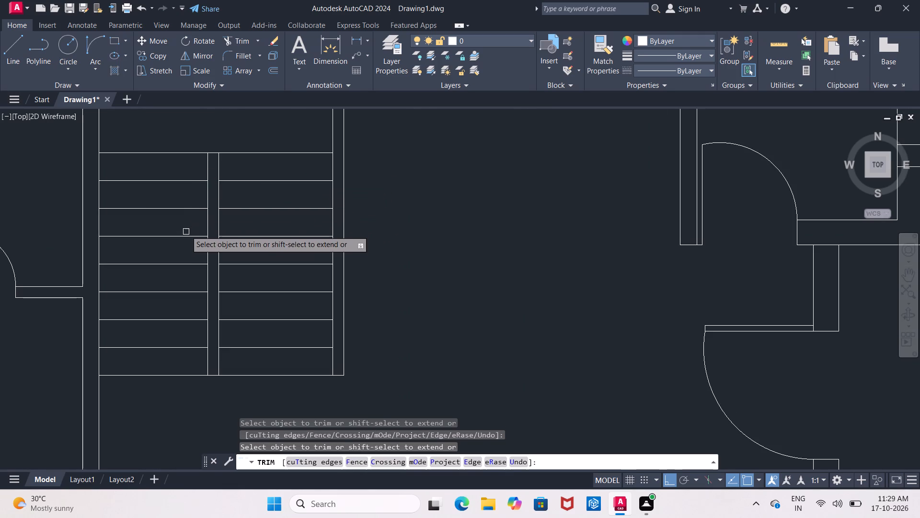
Measure the width of the left stair flight along its lowest intermediate tread line using a linear dimension.
click(351, 39)
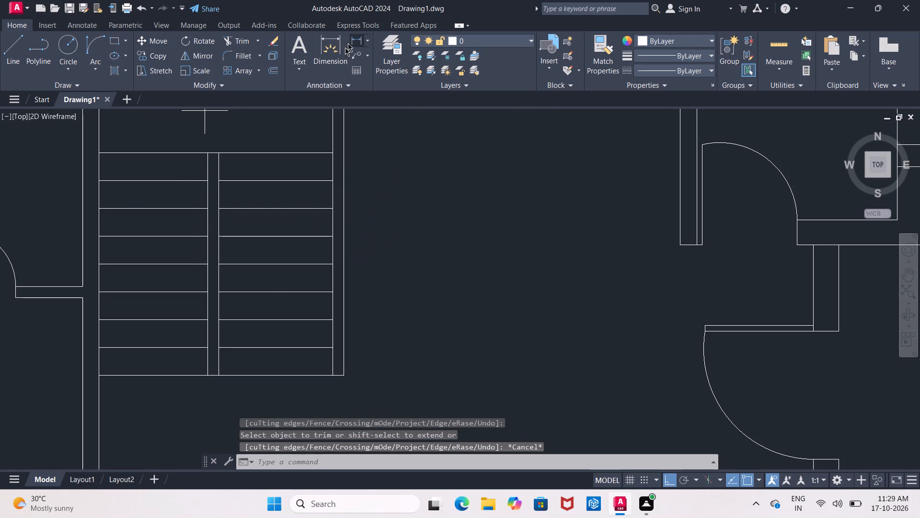
click(101, 350)
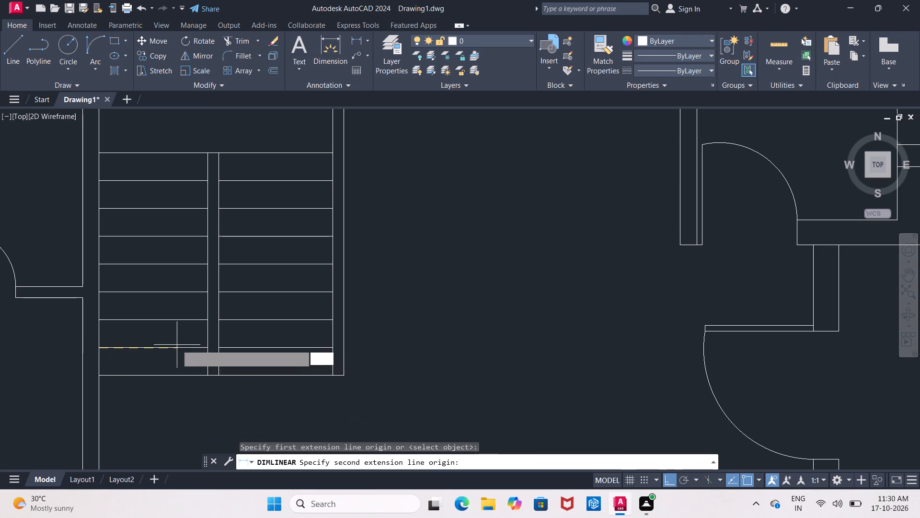
click(208, 347)
key(Escape)
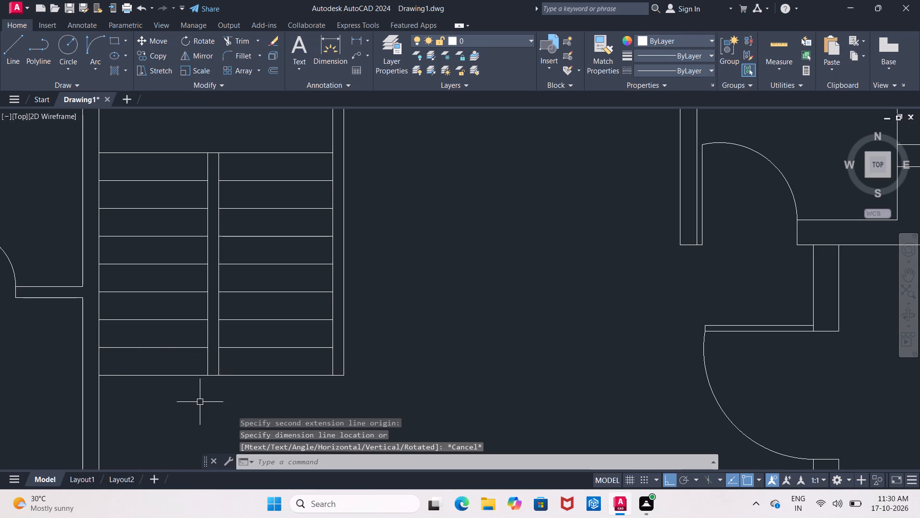
Switch to Calculator and divide 3.3 by 2.
text(3.3/2)
key(Return)
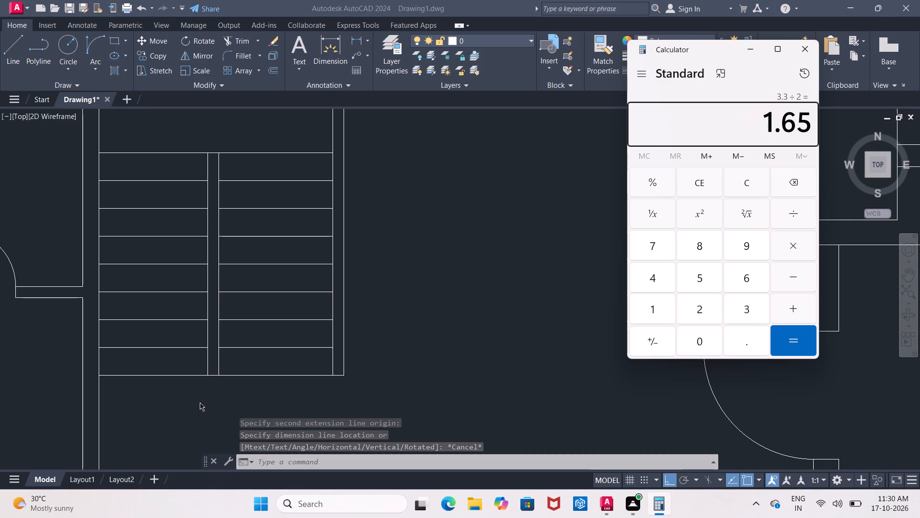
Close Calculator and offset the staircase's left and right inner wall lines 1'6.5" inward along both stair flights.
click(809, 51)
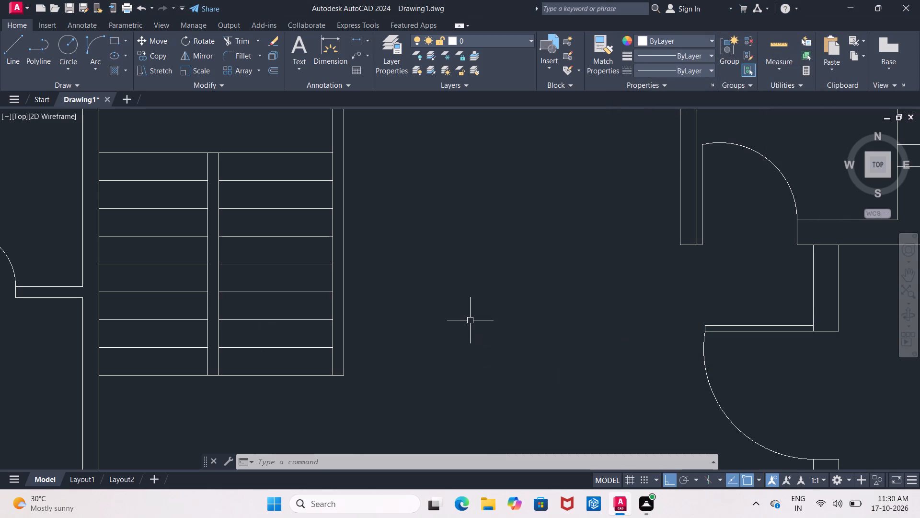
key(o)
key(Return)
text(1')
text(6.5")
key(Return)
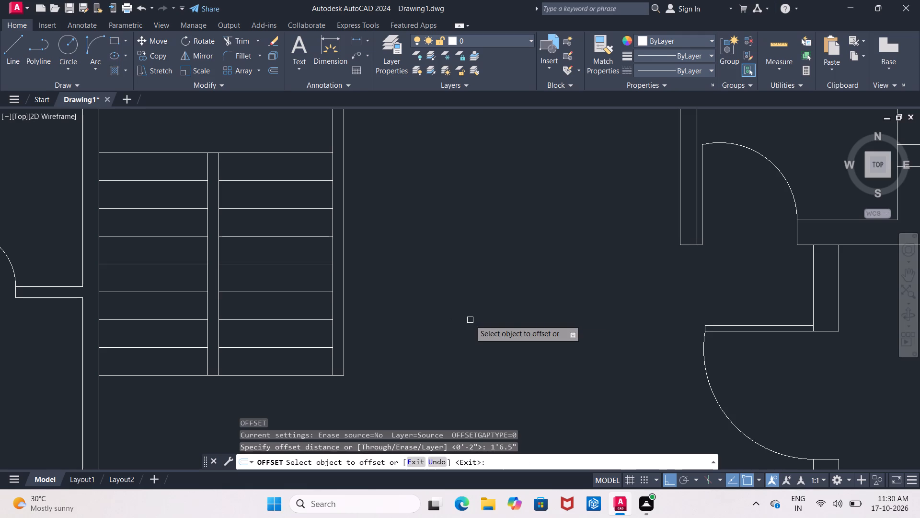
click(97, 311)
click(155, 304)
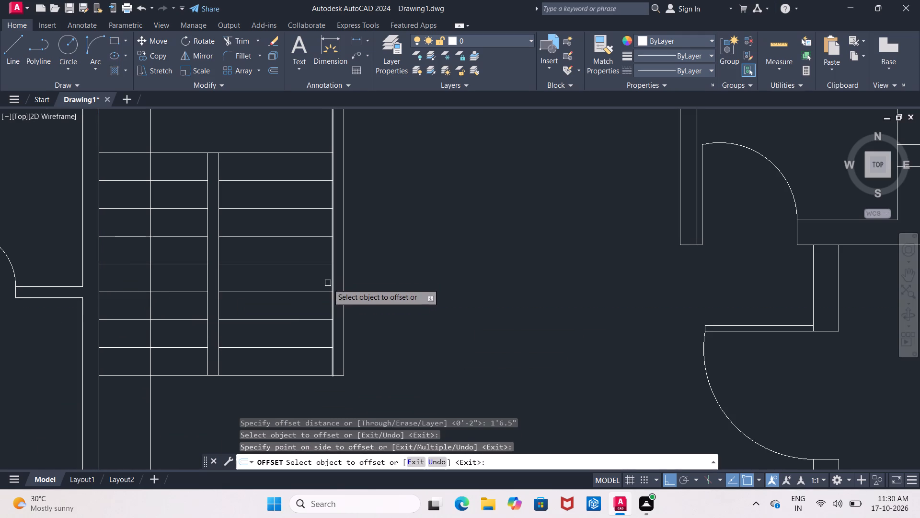
click(334, 304)
click(263, 299)
middle_drag(263, 304, 264, 391)
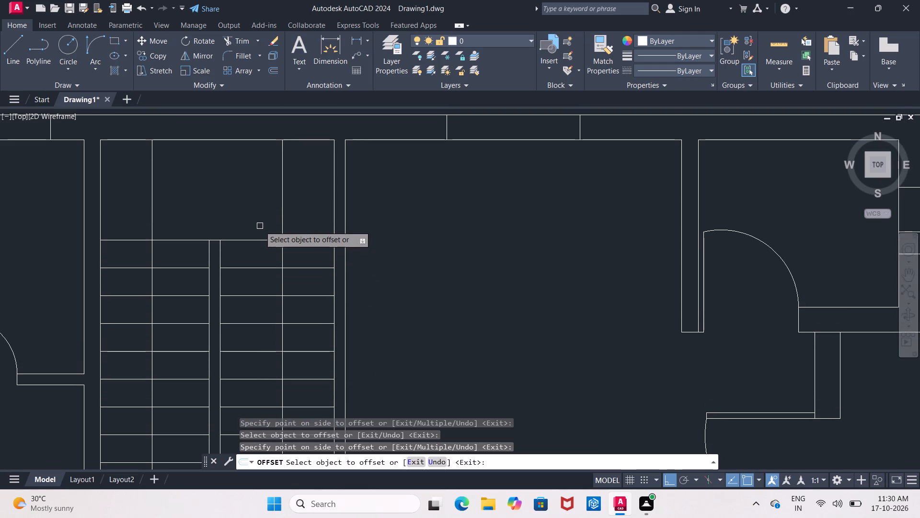
key(Escape)
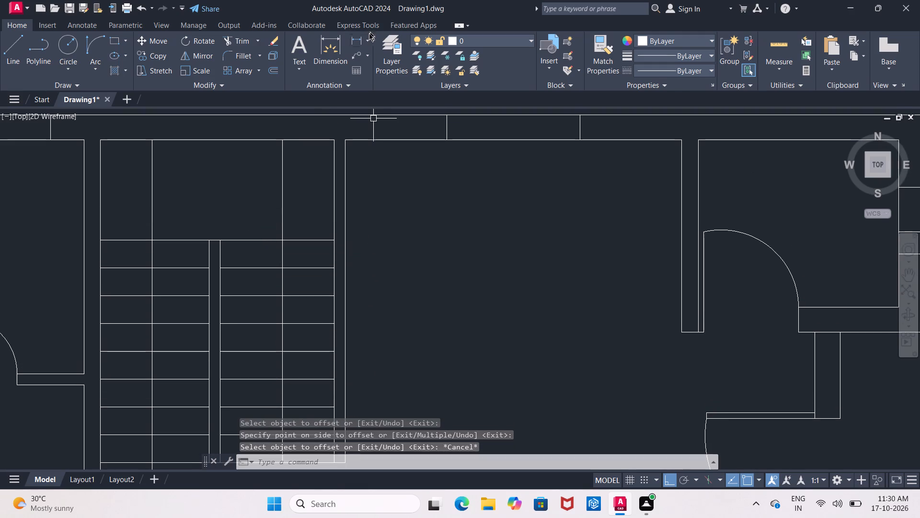
Measure the landing's depth from the top wall to the top tread line using a linear dimension.
click(357, 45)
click(332, 142)
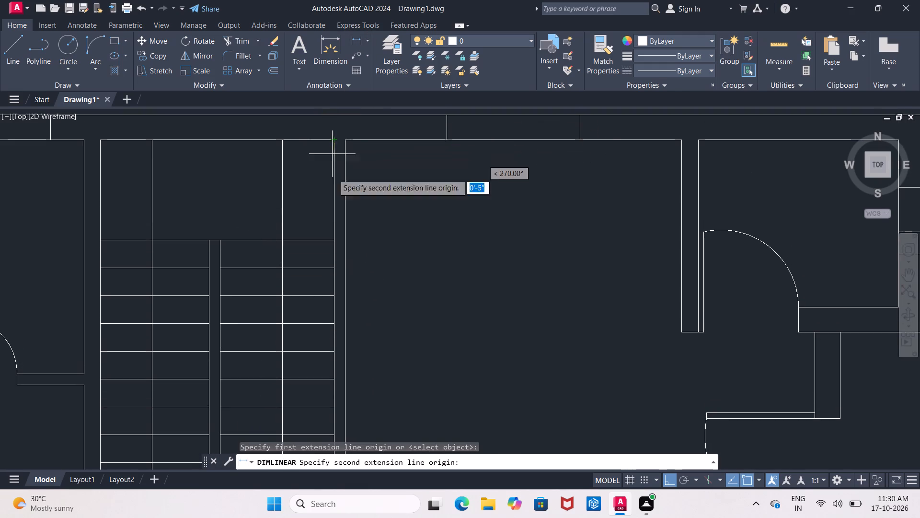
click(335, 240)
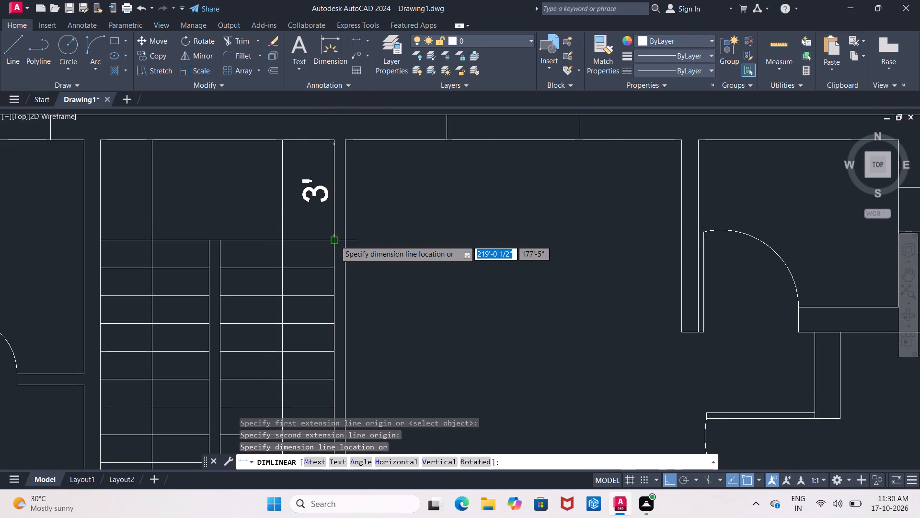
key(Escape)
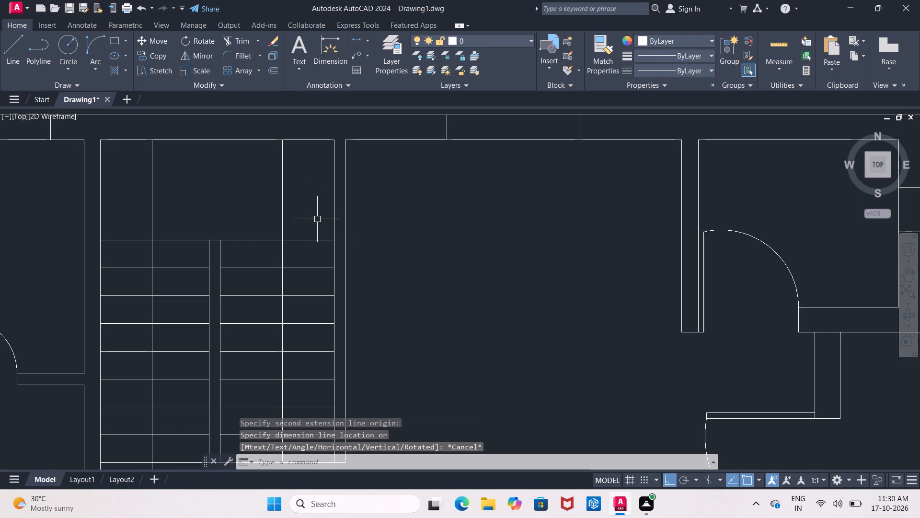
Offset the landing's top inner wall line 1'5" downward into the landing.
key(o)
key(Return)
text(1'5)
key(shift+quotedbl)
key(Return)
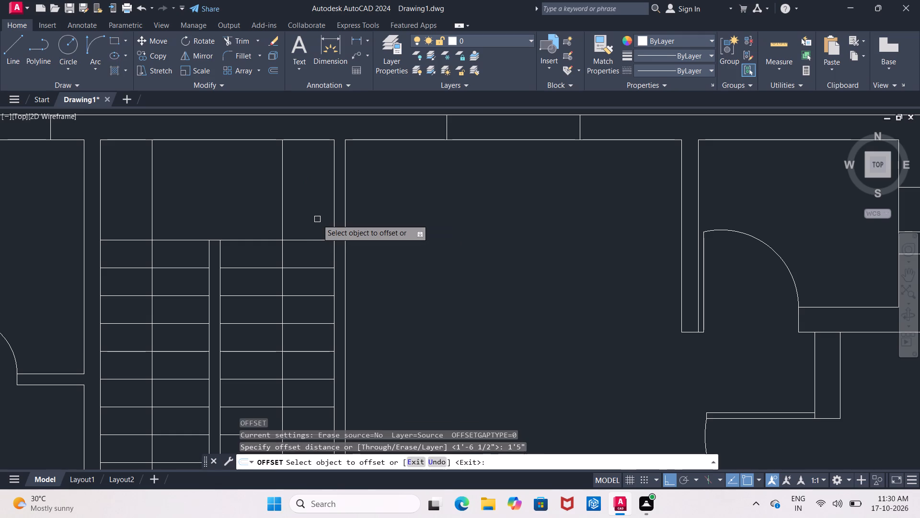
click(207, 138)
click(211, 188)
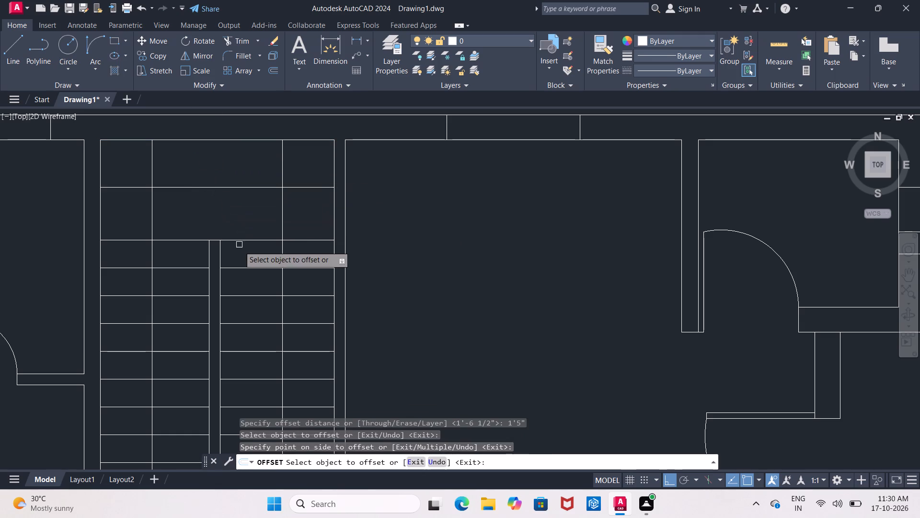
key(Escape)
Trim the offset lines' overhangs above and beside the landing corners and below the left flight to leave a U-shaped stair path.
text(TR)
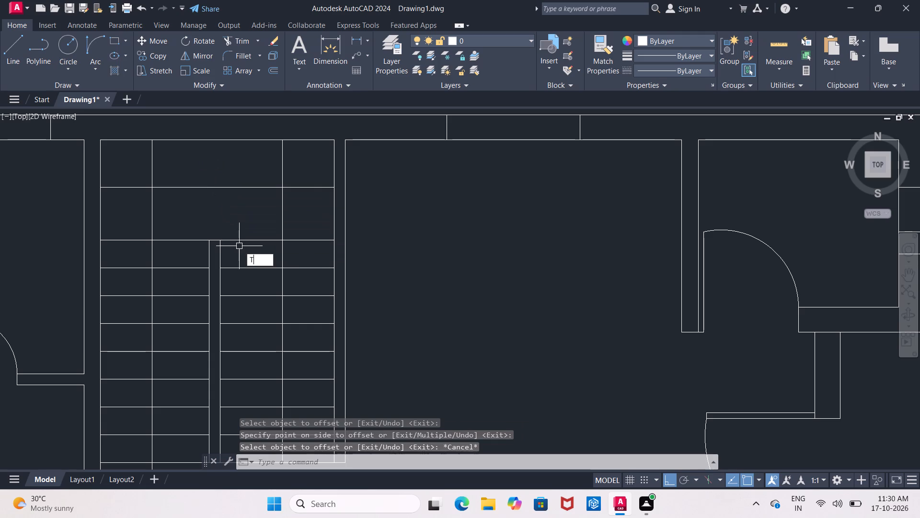
key(Return)
key(Return)
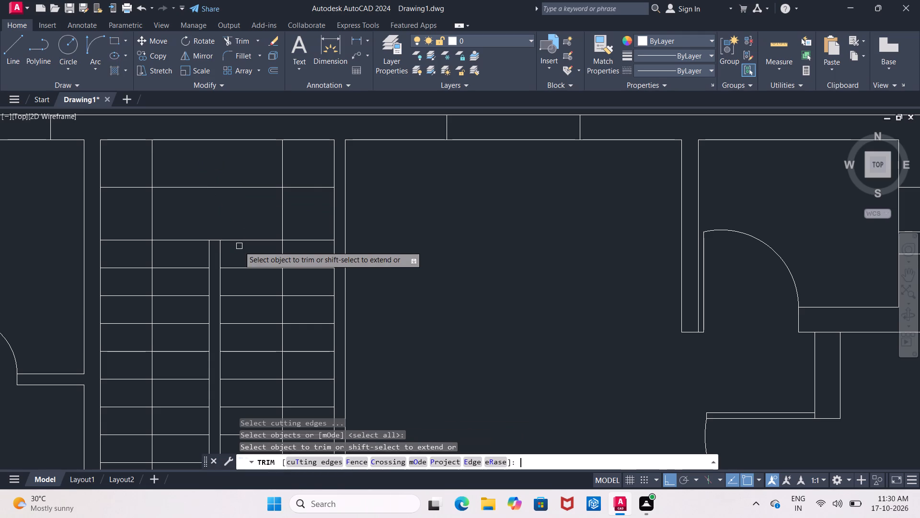
click(132, 160)
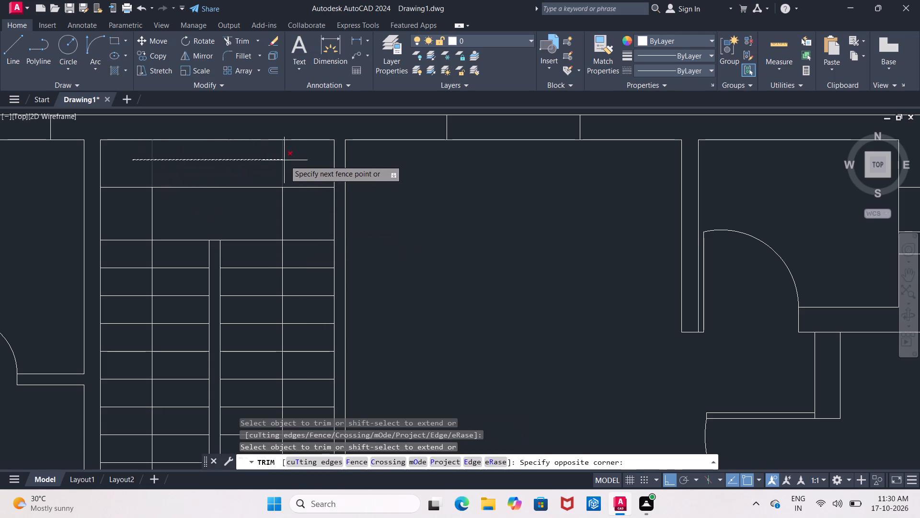
click(288, 161)
drag(297, 161, 299, 165)
click(303, 198)
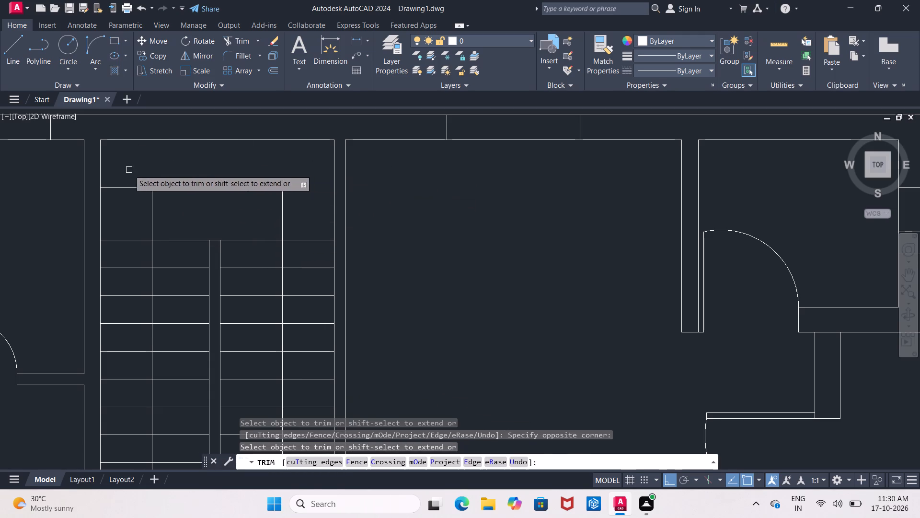
drag(129, 170, 130, 179)
click(132, 202)
middle_drag(132, 207, 128, 86)
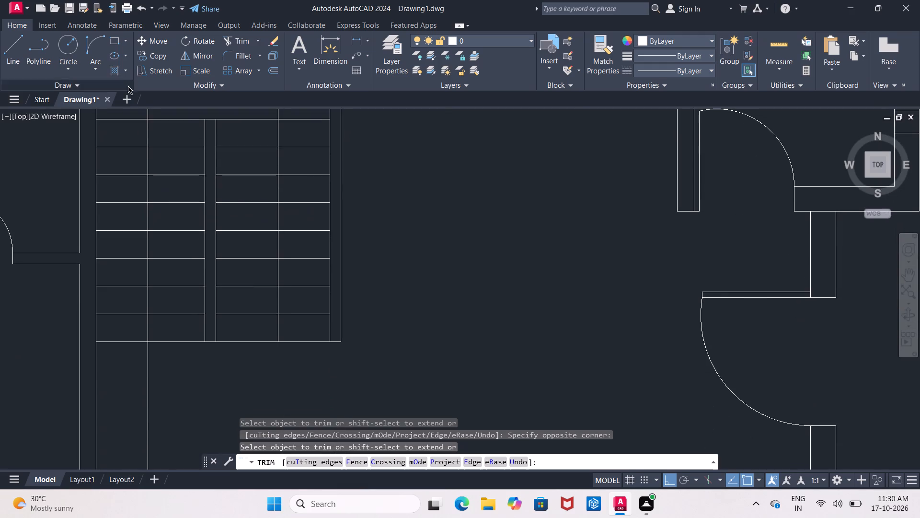
click(146, 419)
scroll(146, 419, down, 4)
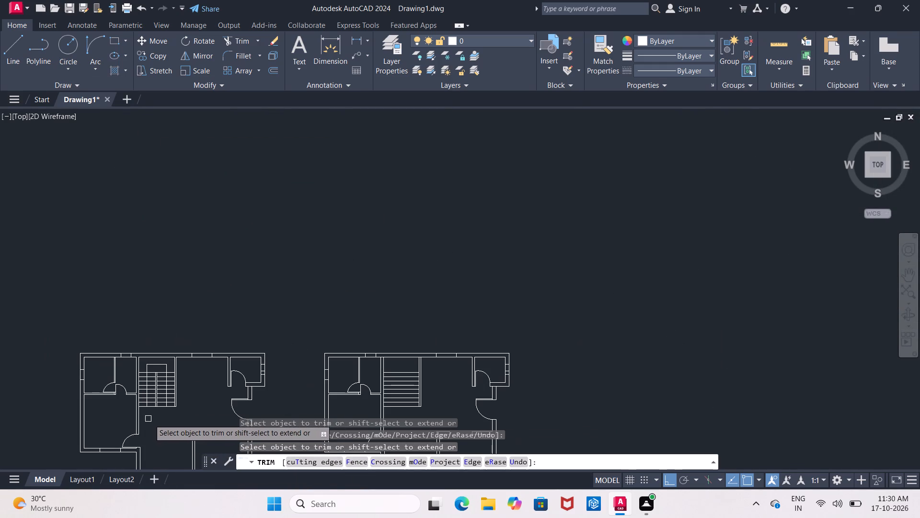
middle_drag(152, 421, 139, 379)
scroll(140, 362, up, 5)
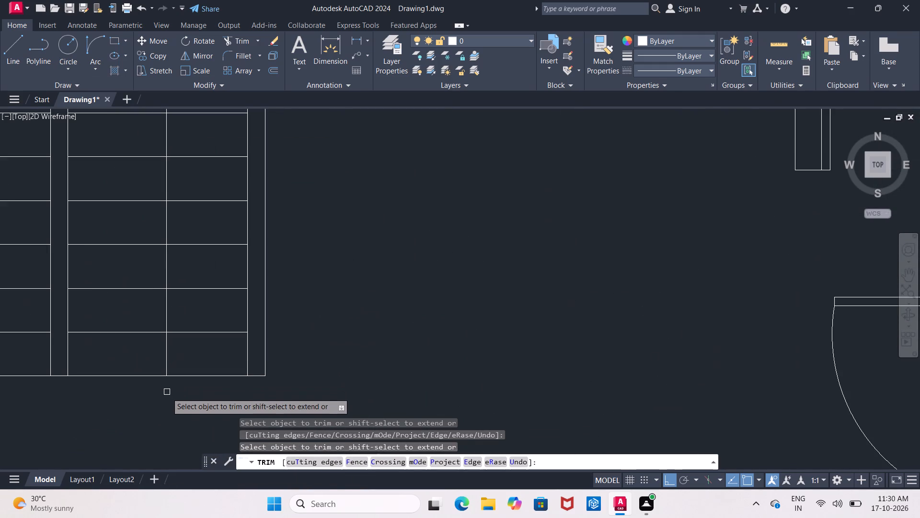
key(Escape)
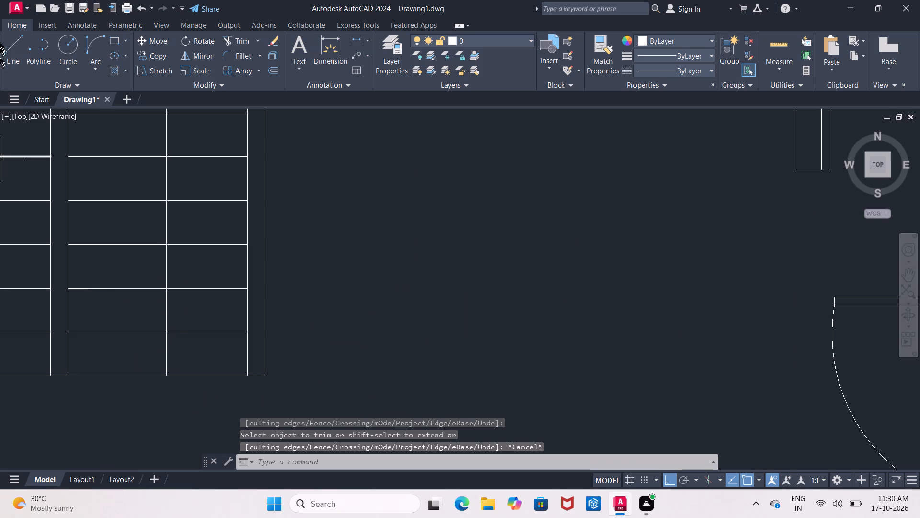
With Ortho off, draw a diagonal arrowhead line about 9" long at about 46° from the right stair path line's bottom end.
click(21, 48)
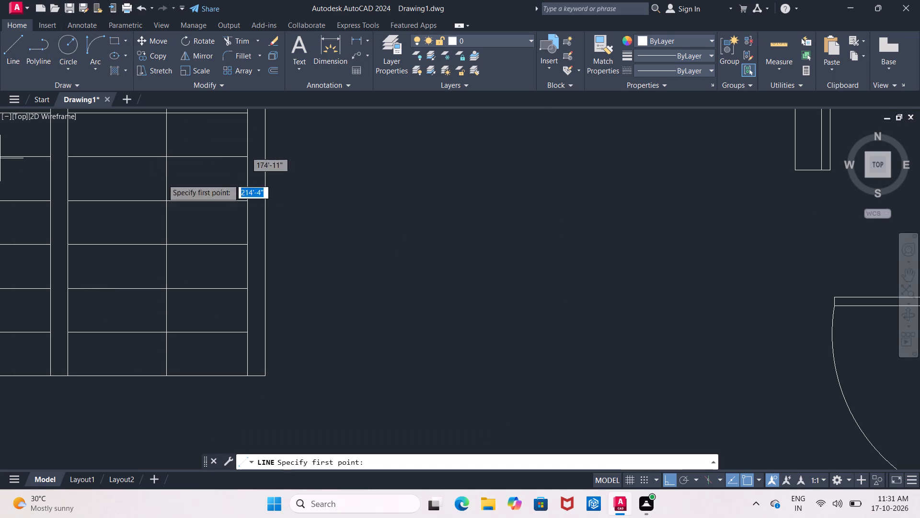
click(166, 376)
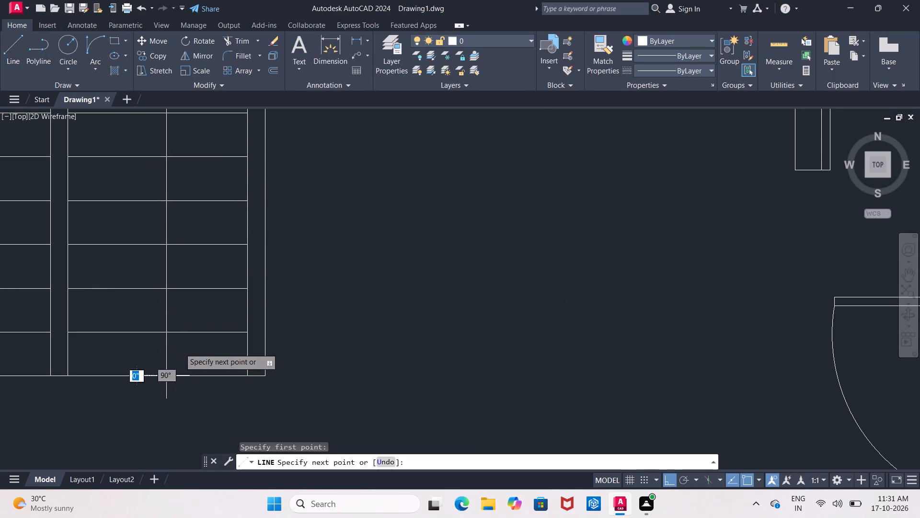
click(666, 478)
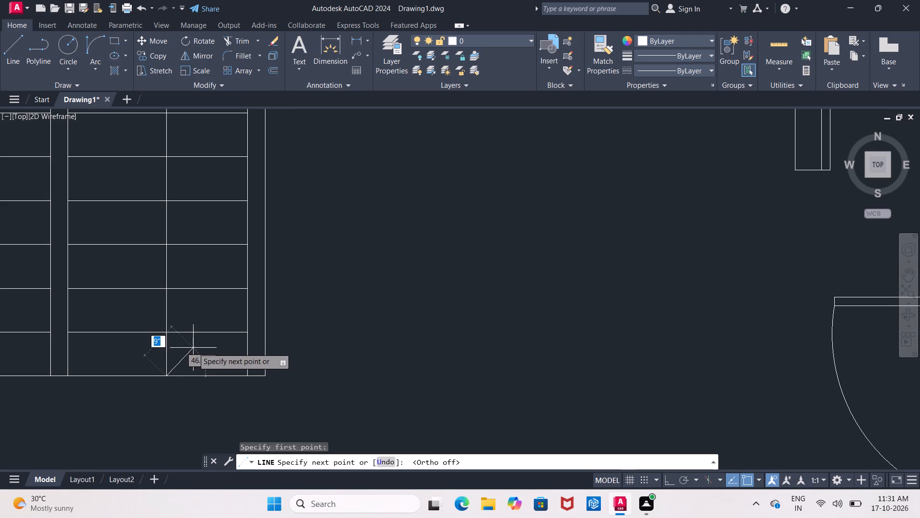
click(194, 349)
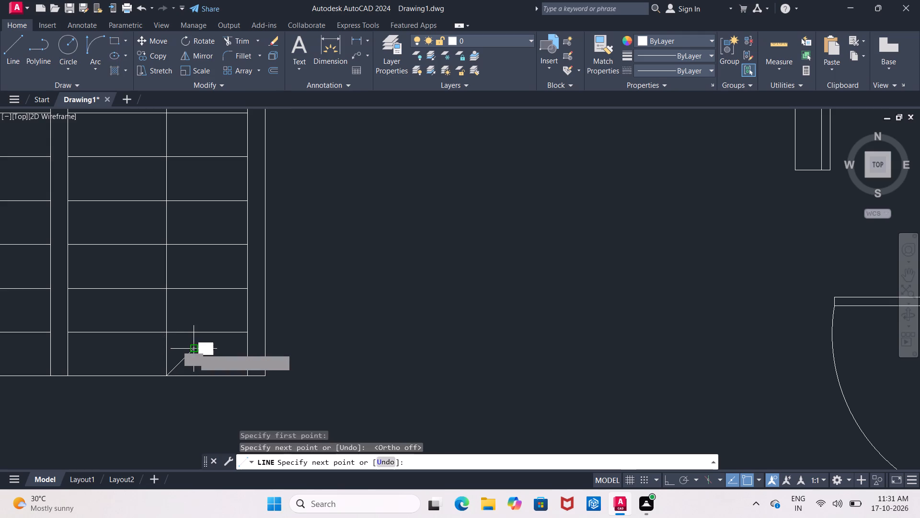
key(Escape)
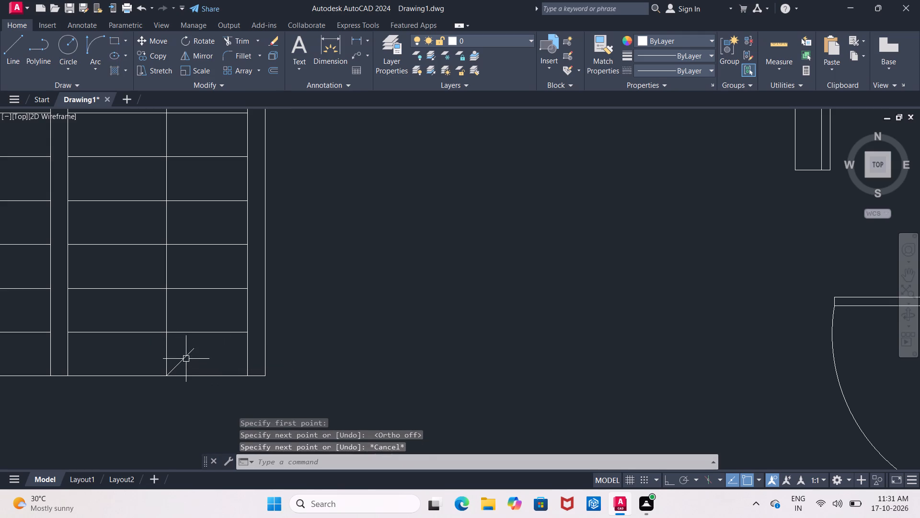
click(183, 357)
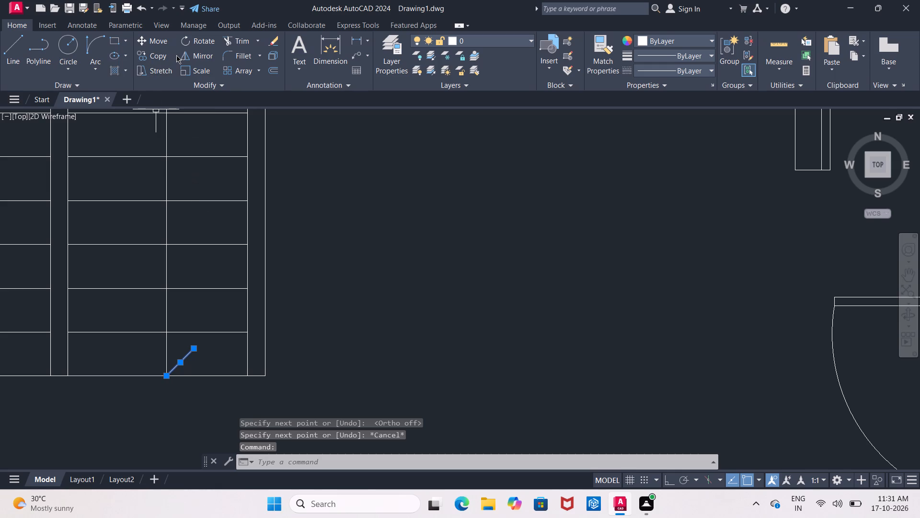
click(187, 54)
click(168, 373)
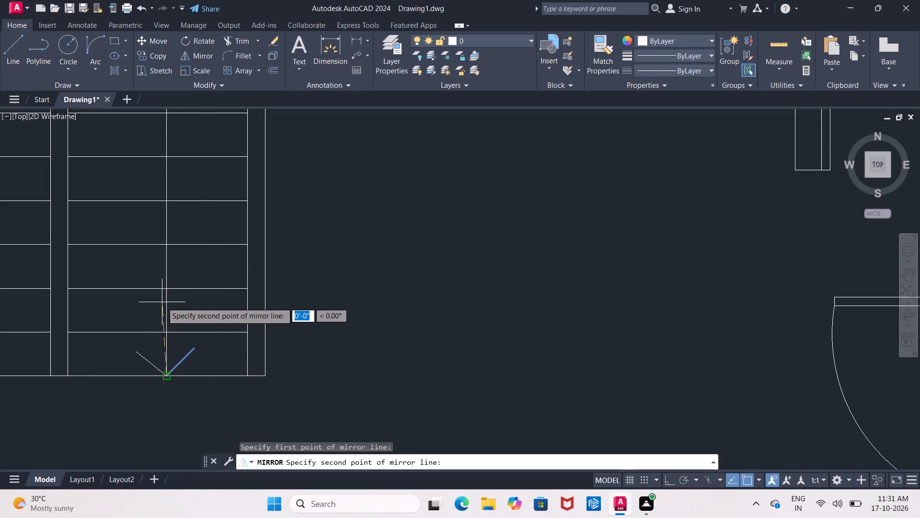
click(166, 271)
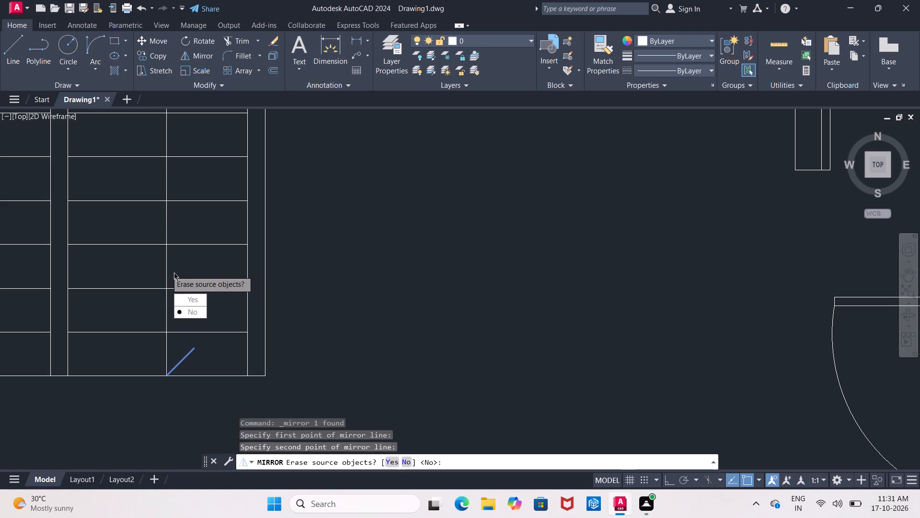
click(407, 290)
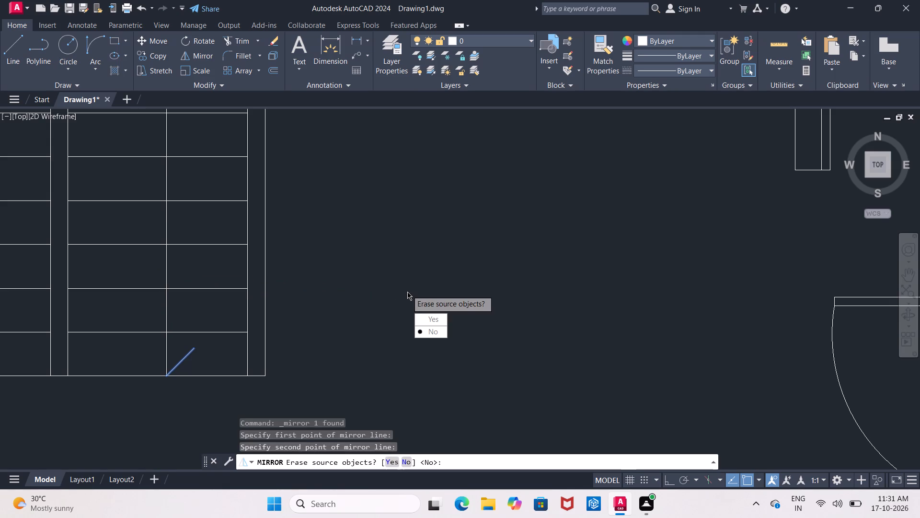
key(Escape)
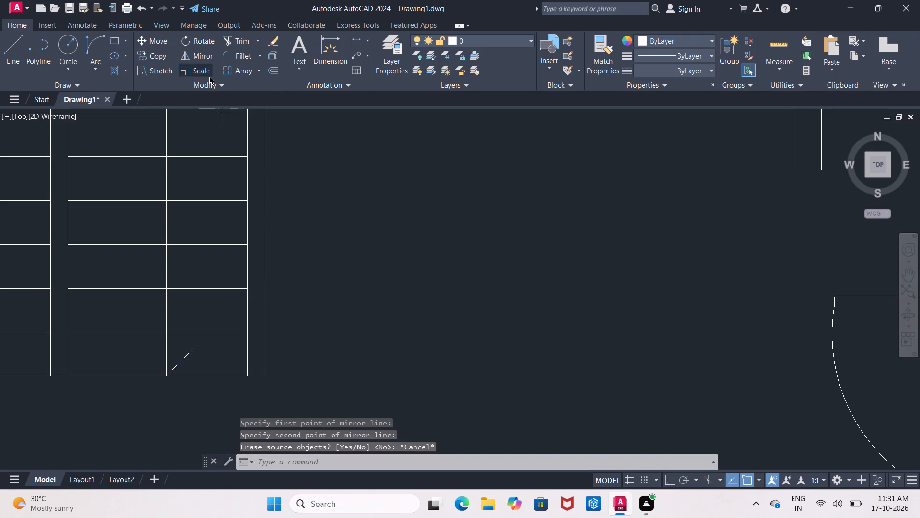
Mirror the diagonal arrowhead line about the right flight's vertical path line, keeping the source line.
click(187, 355)
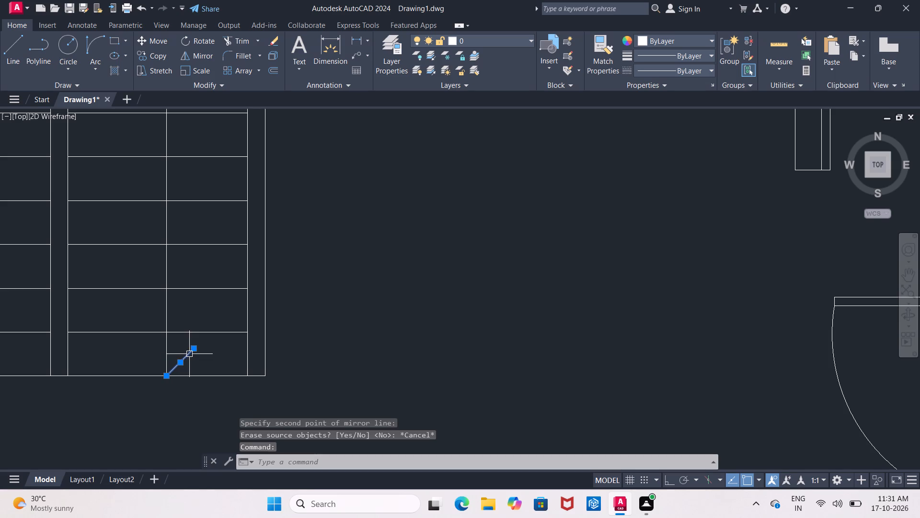
click(191, 60)
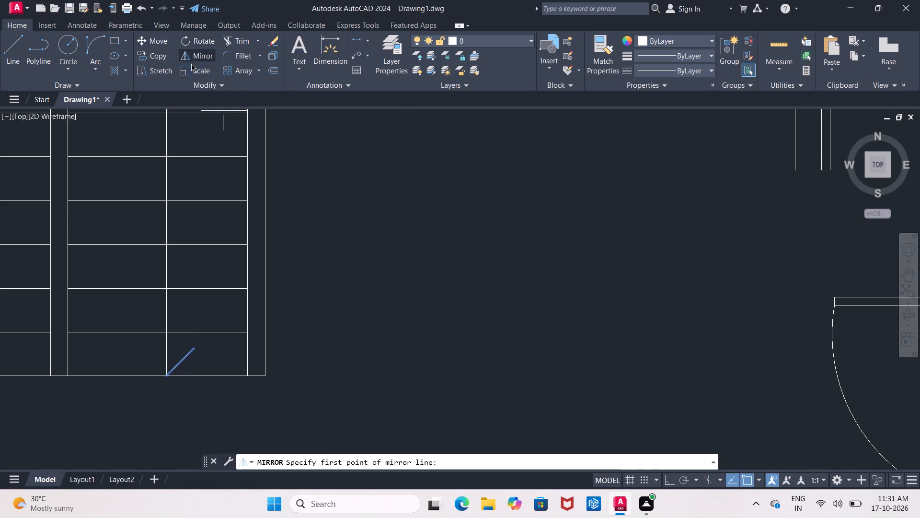
click(163, 375)
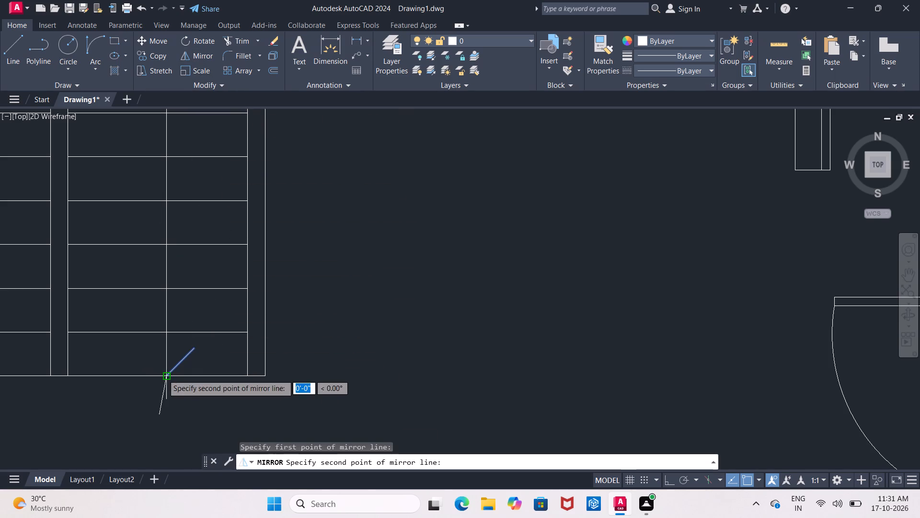
click(165, 319)
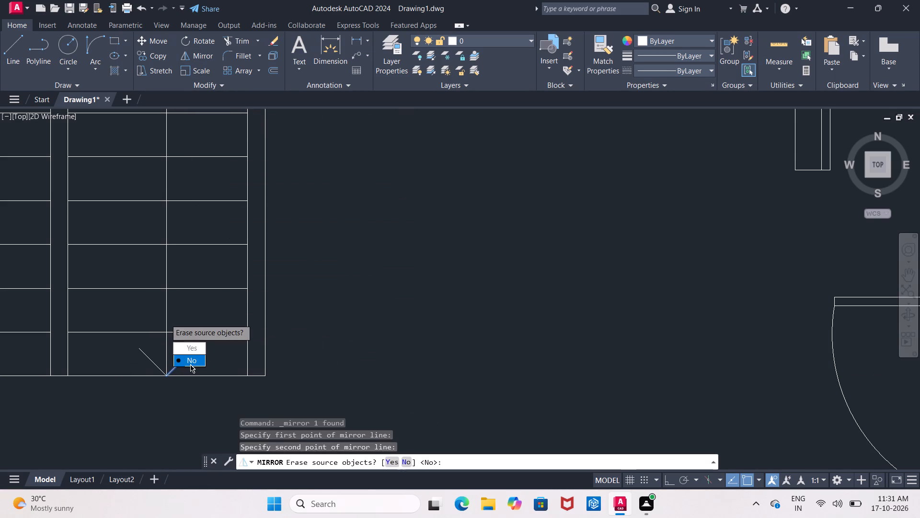
drag(190, 365, 165, 319)
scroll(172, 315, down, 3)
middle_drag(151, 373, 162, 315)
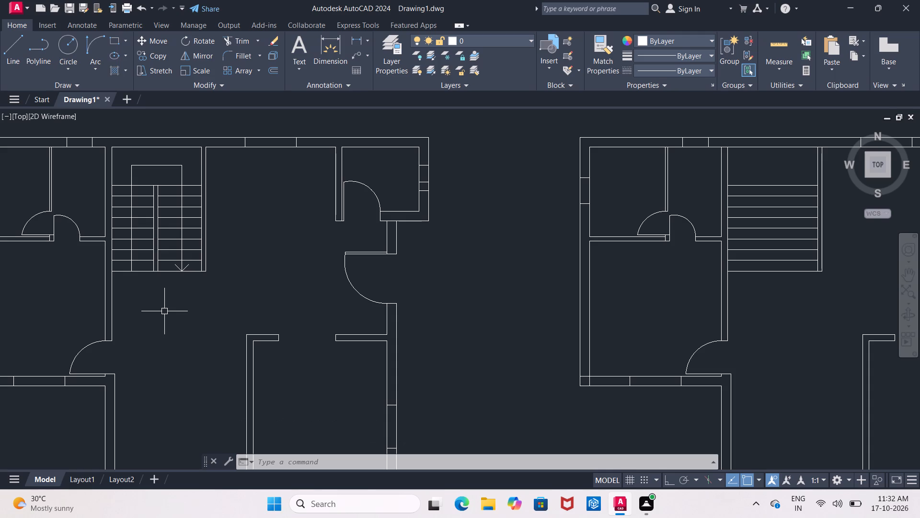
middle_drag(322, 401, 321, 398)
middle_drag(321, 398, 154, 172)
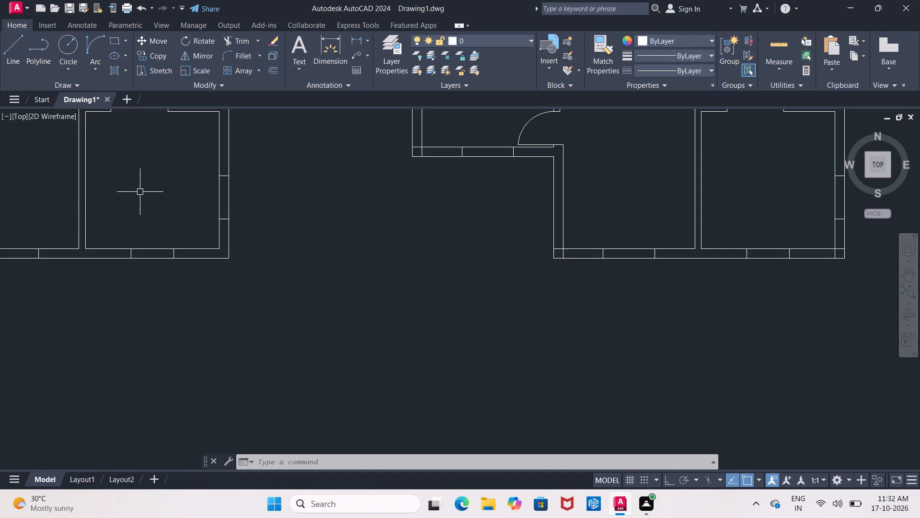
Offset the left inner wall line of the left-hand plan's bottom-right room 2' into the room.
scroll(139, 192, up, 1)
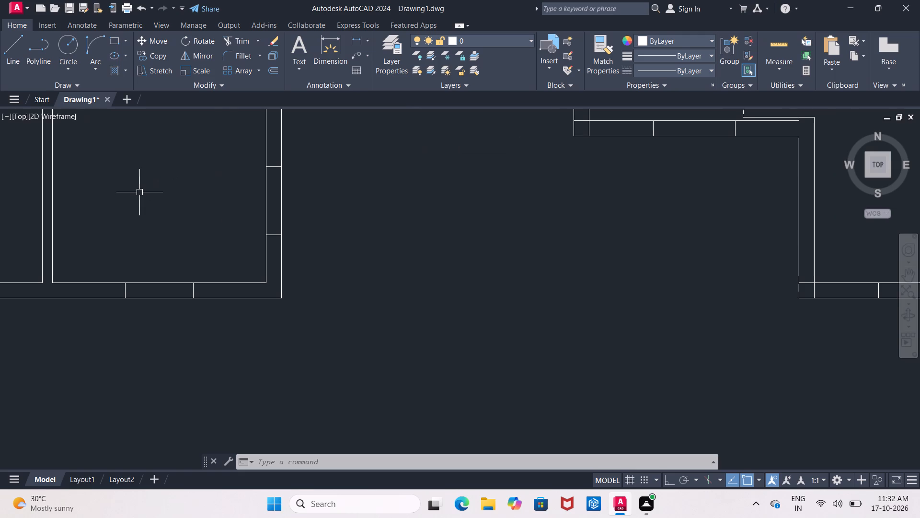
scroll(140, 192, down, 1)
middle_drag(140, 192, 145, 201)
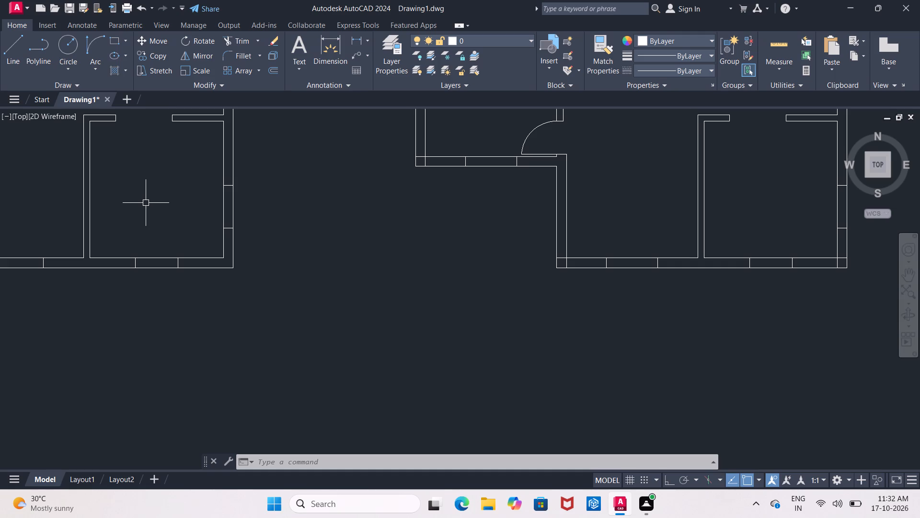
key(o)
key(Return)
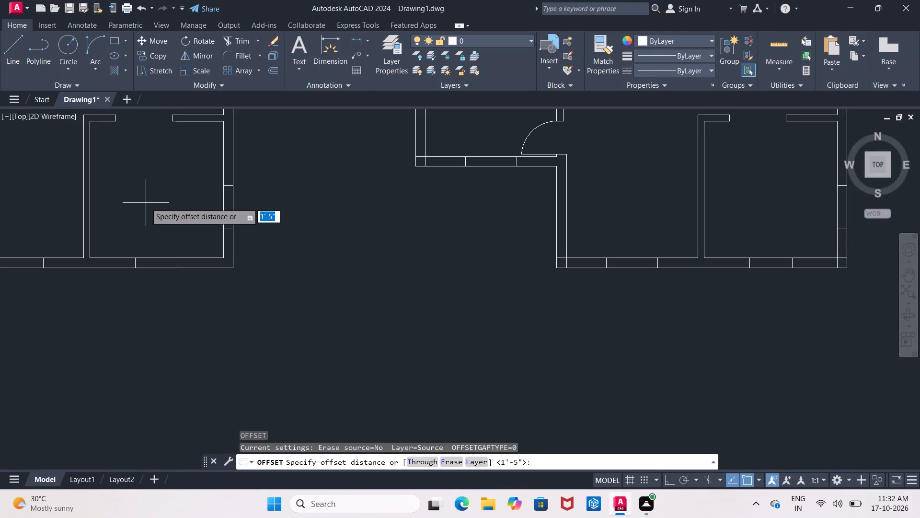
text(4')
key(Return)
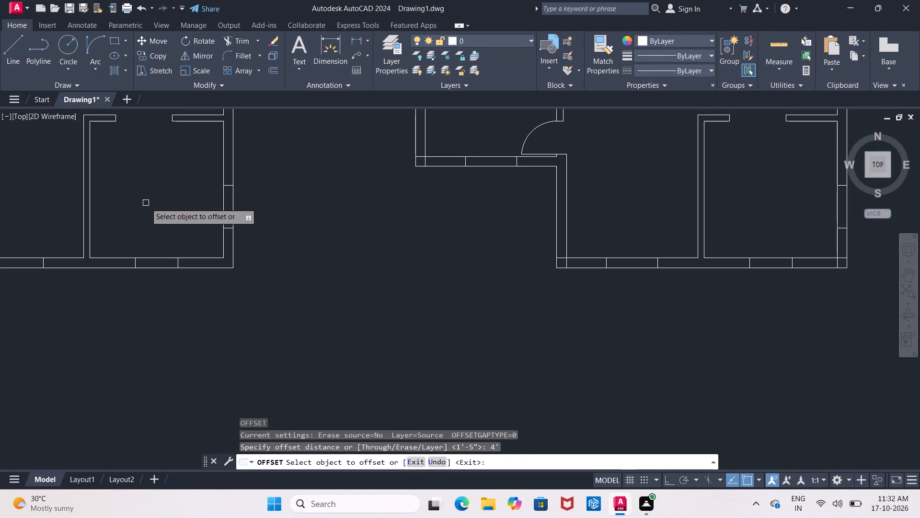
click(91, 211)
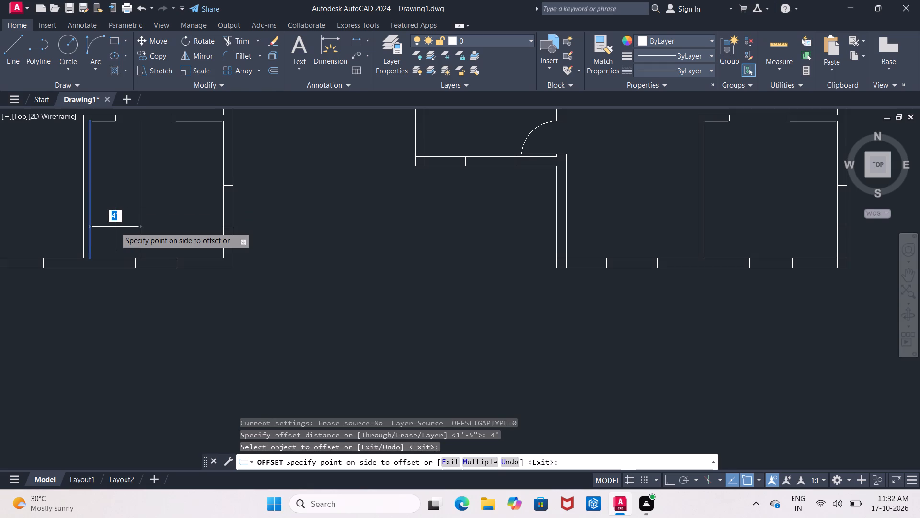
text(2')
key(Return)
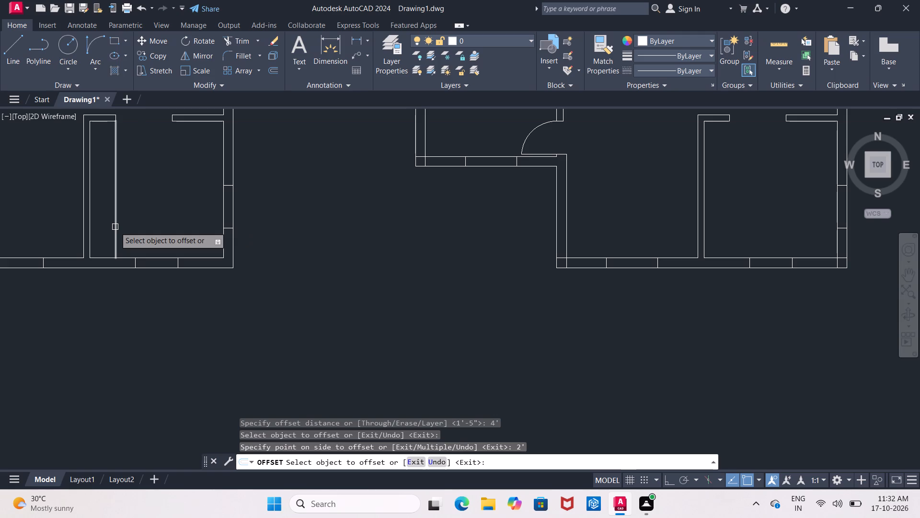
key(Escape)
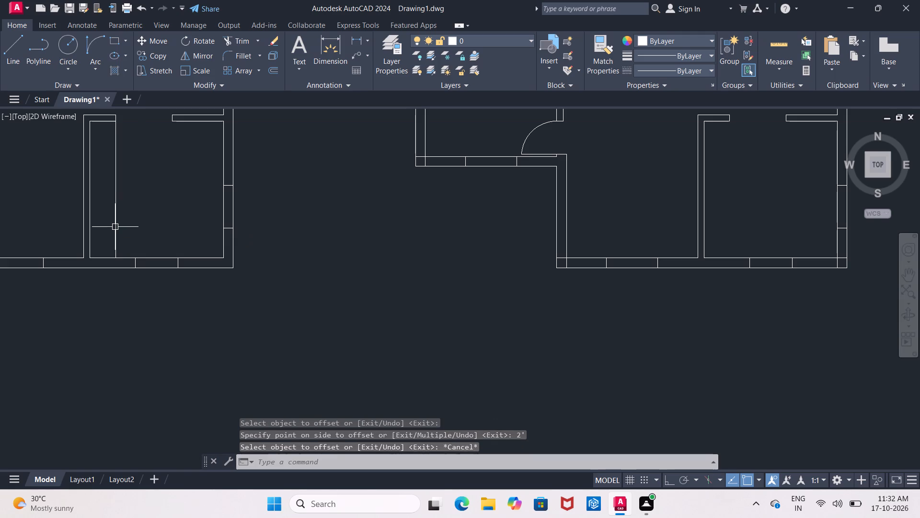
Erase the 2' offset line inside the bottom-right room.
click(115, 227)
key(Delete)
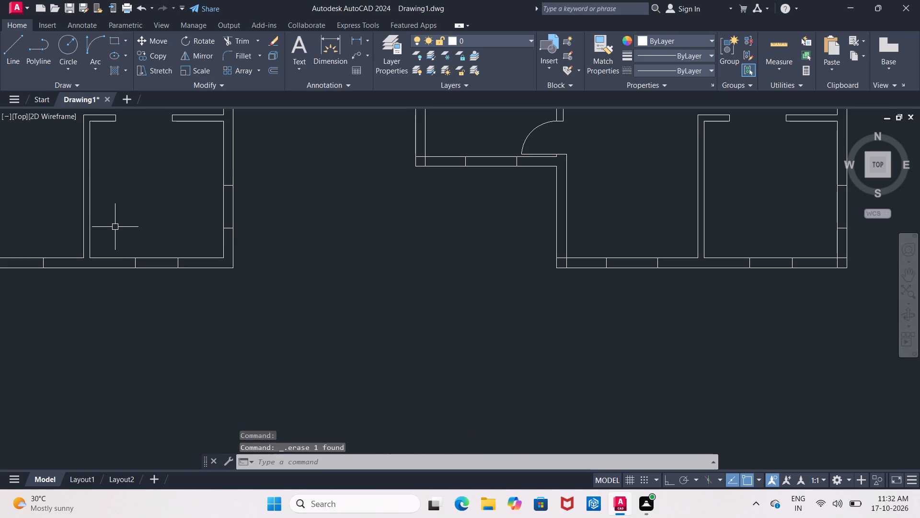
Offset the bottom-right room's left and right inner wall lines 1'5" into the room.
key(o)
key(Return)
text(1')
key(5)
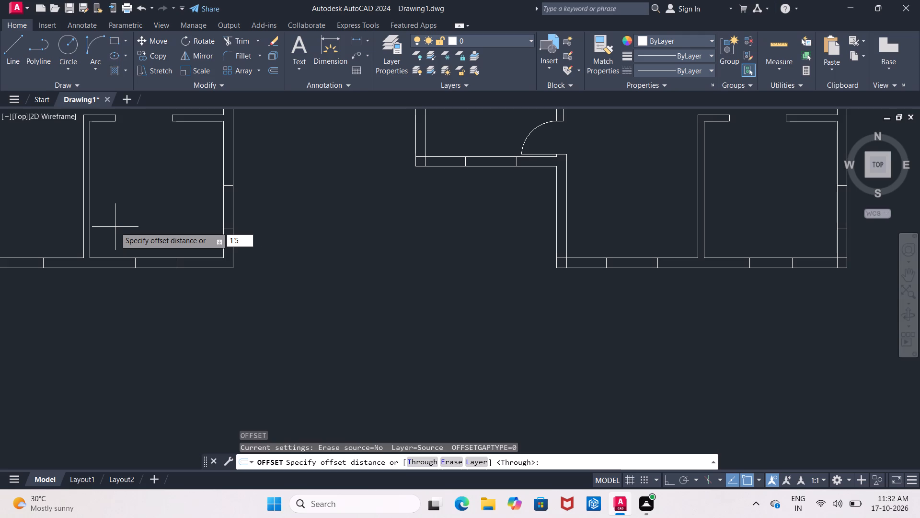
key(shift+quotedbl)
key(Return)
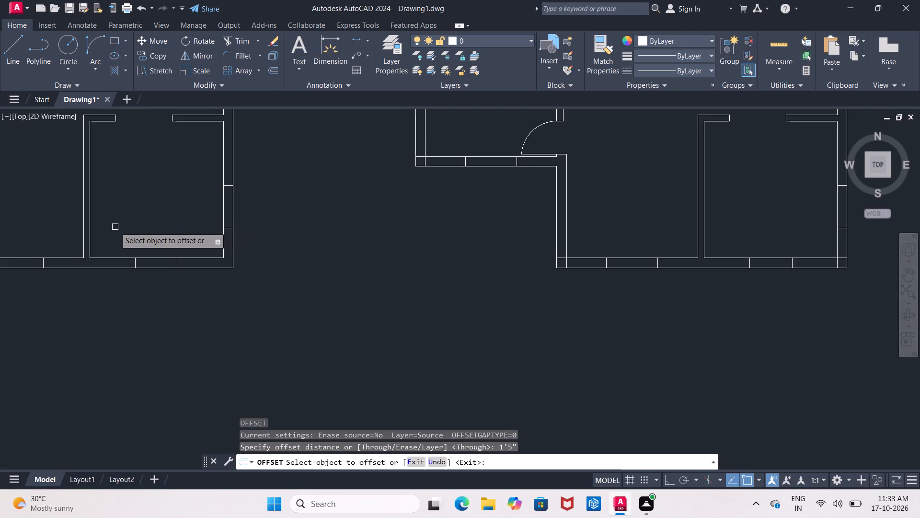
click(90, 183)
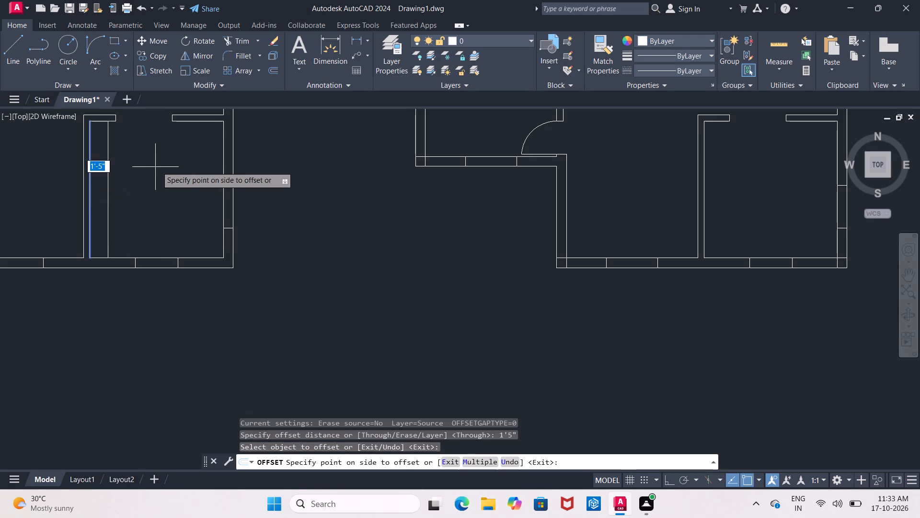
click(158, 166)
click(220, 176)
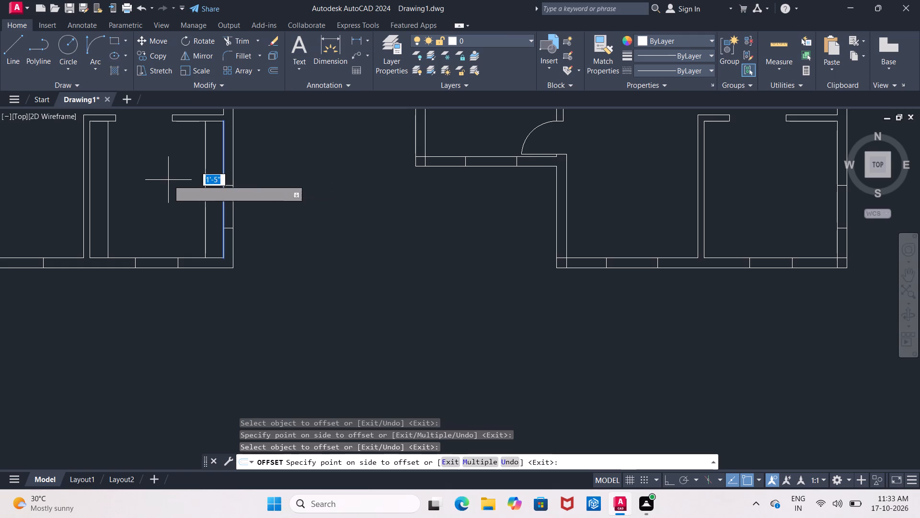
click(167, 179)
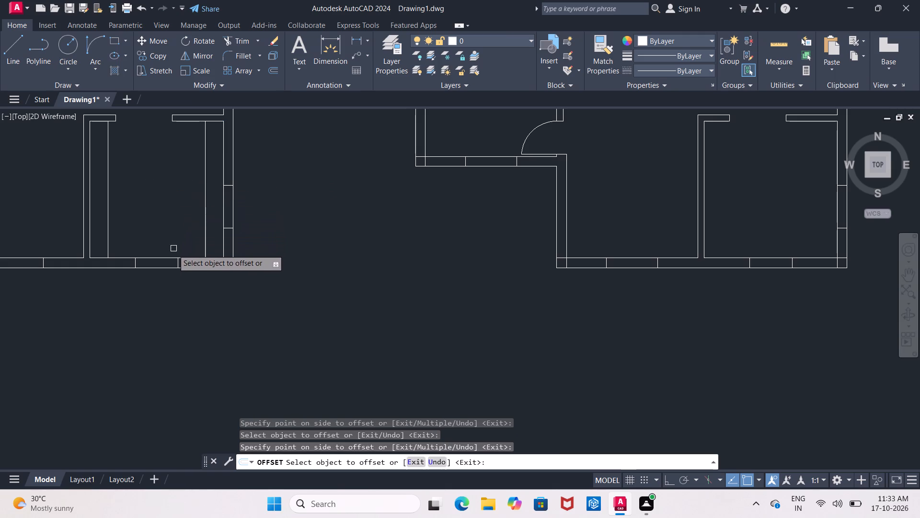
Offset the room's bottom inner wall line 3' upward into the room.
click(168, 256)
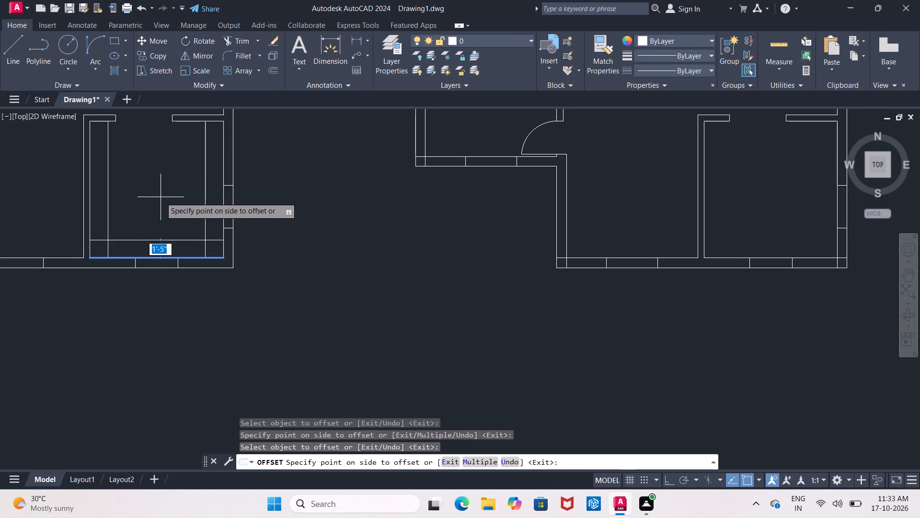
key(BackSpace)
text(3')
key(Return)
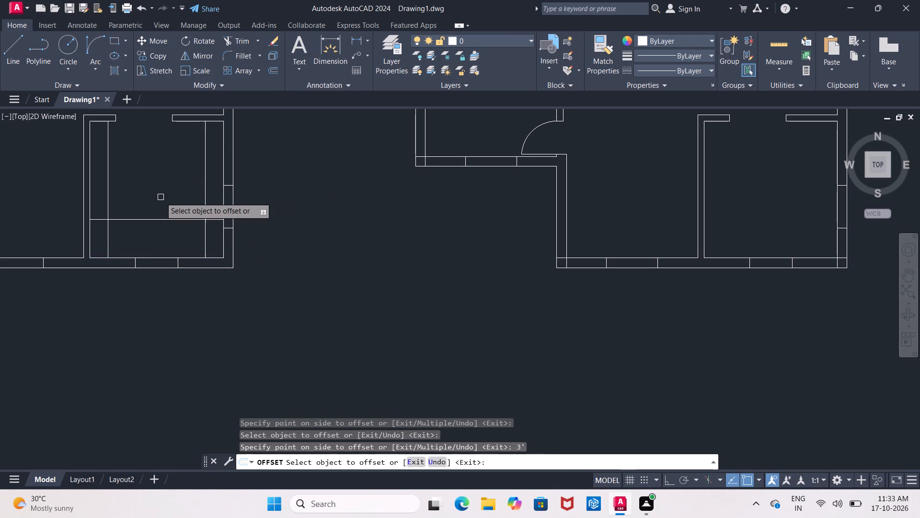
key(Escape)
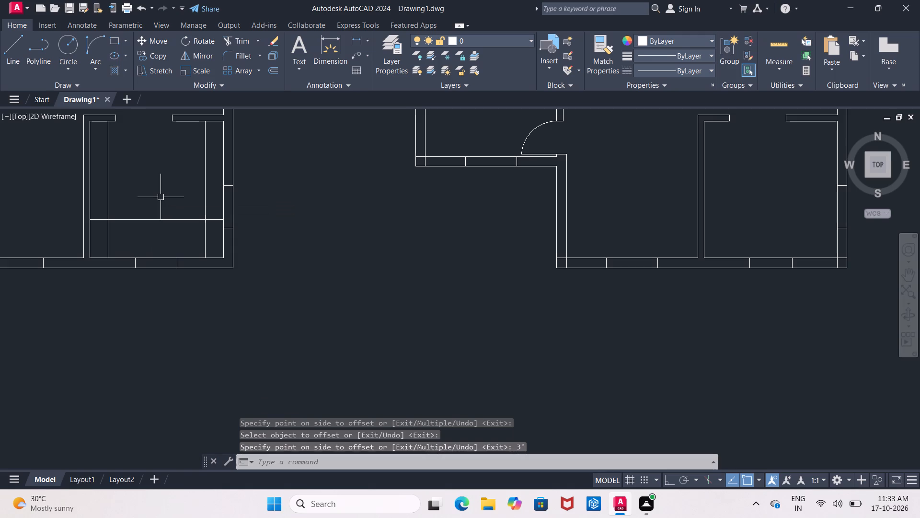
text(TR)
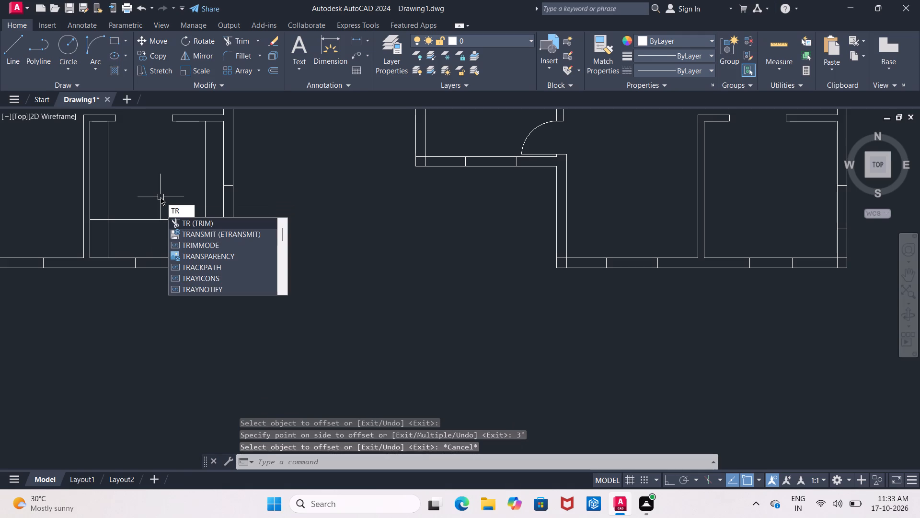
key(Escape)
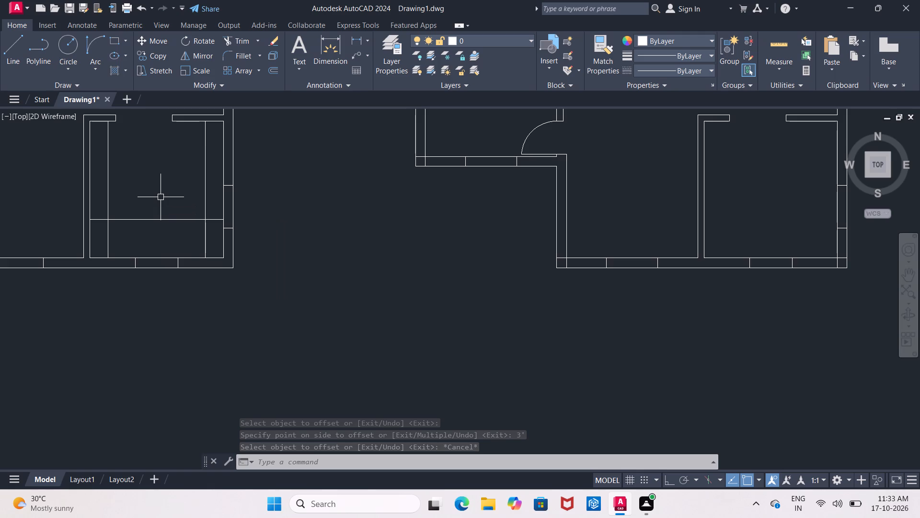
Offset the short top inner wall line beside the door opening 2' downward into the room.
key(o)
key(Return)
key(Return)
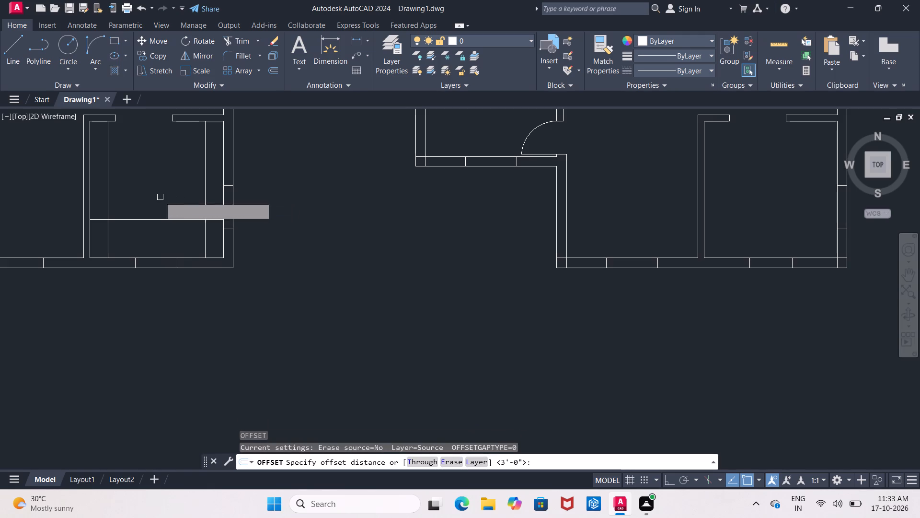
click(100, 119)
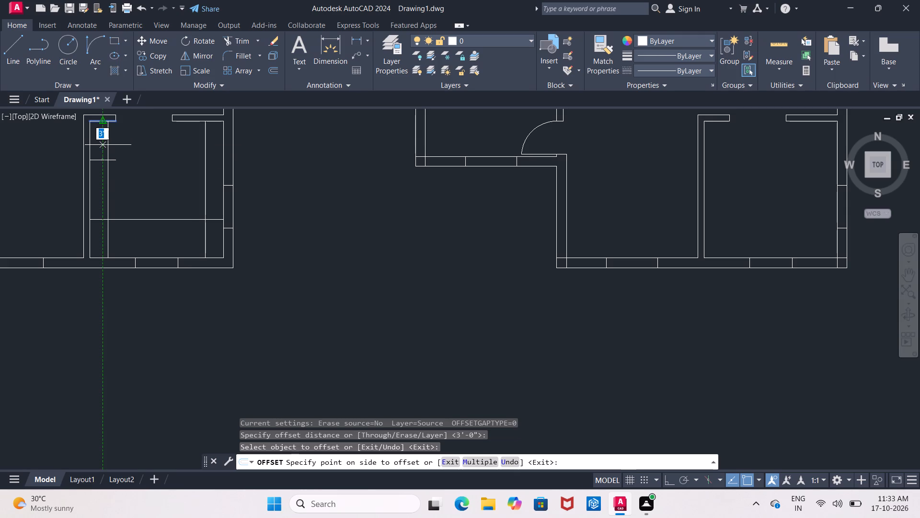
key(BackSpace)
text(2')
key(Return)
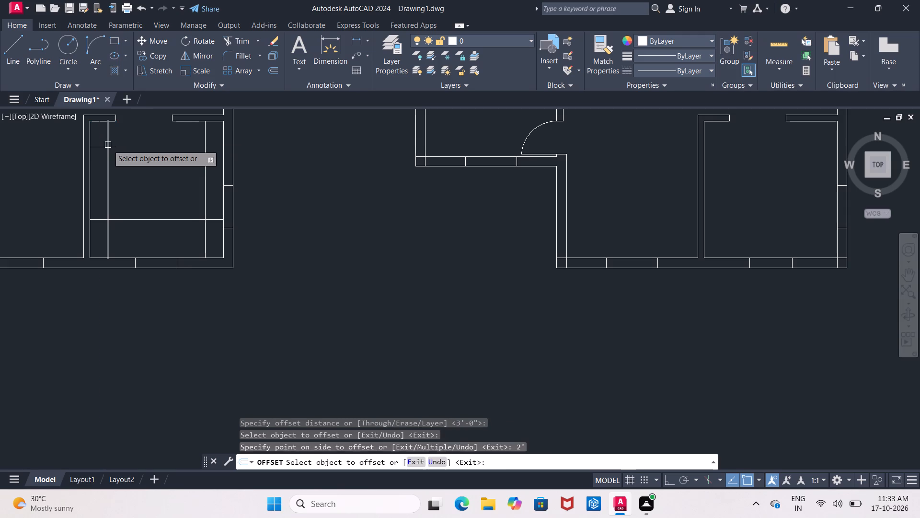
click(135, 163)
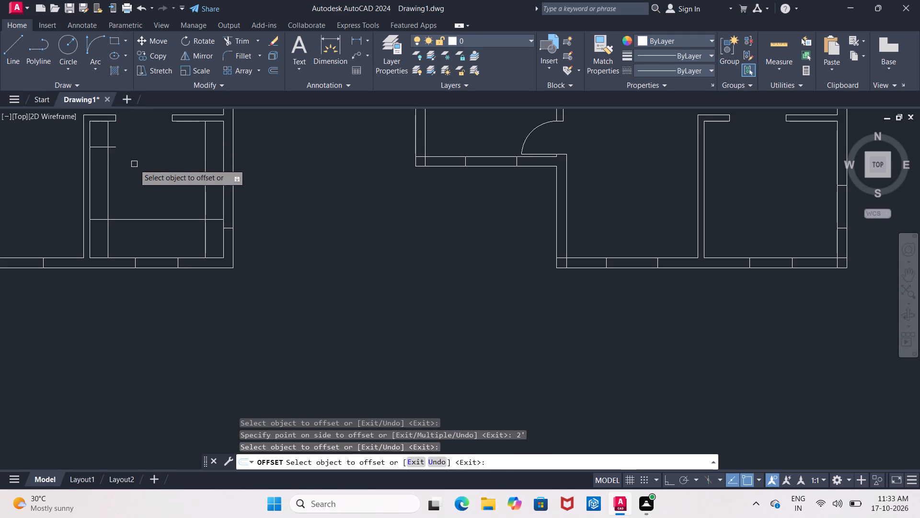
key(Escape)
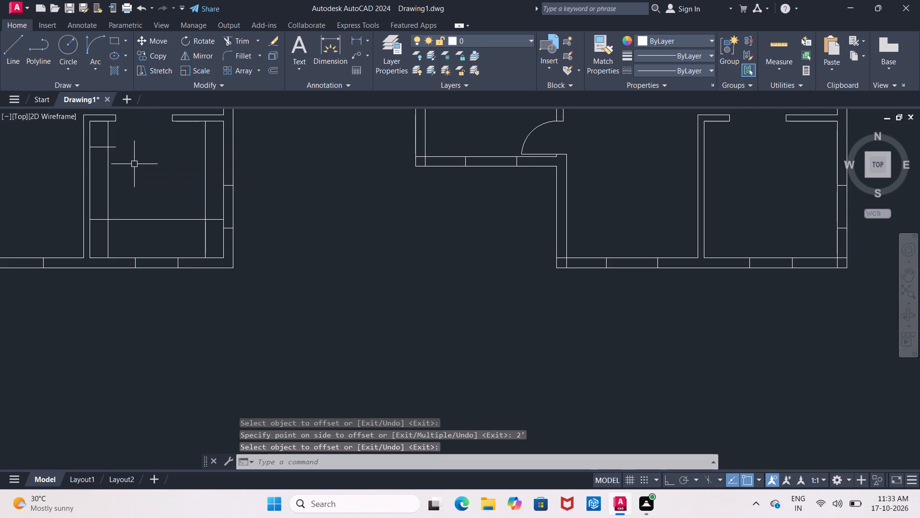
Trim the 2' offset line and the left 1'5" offset line to a clean corner near the door opening in the bottom-right room.
key(r)
key(BackSpace)
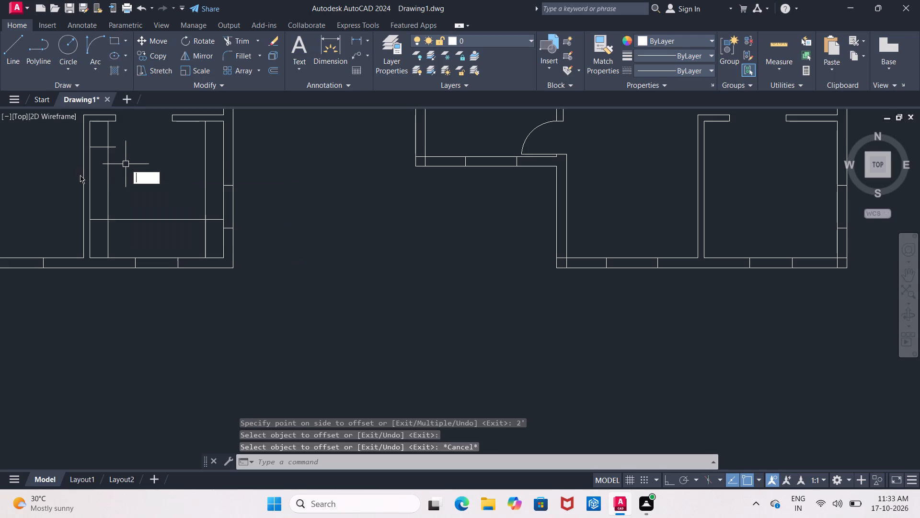
text(TR)
key(Return)
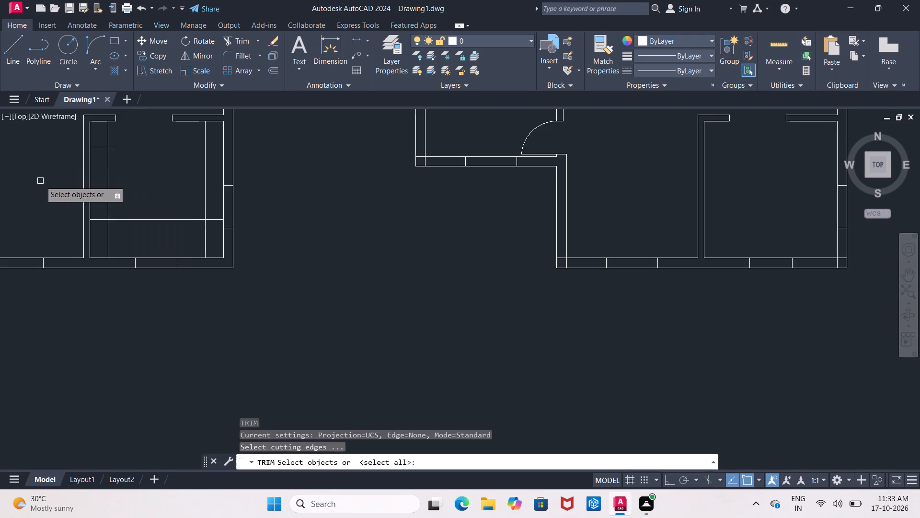
key(Return)
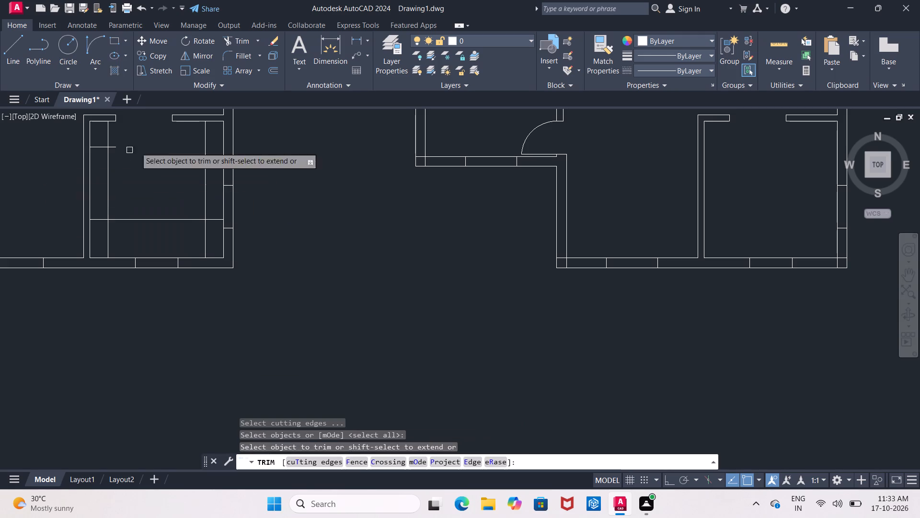
scroll(118, 139, up, 2)
middle_drag(119, 139, 195, 174)
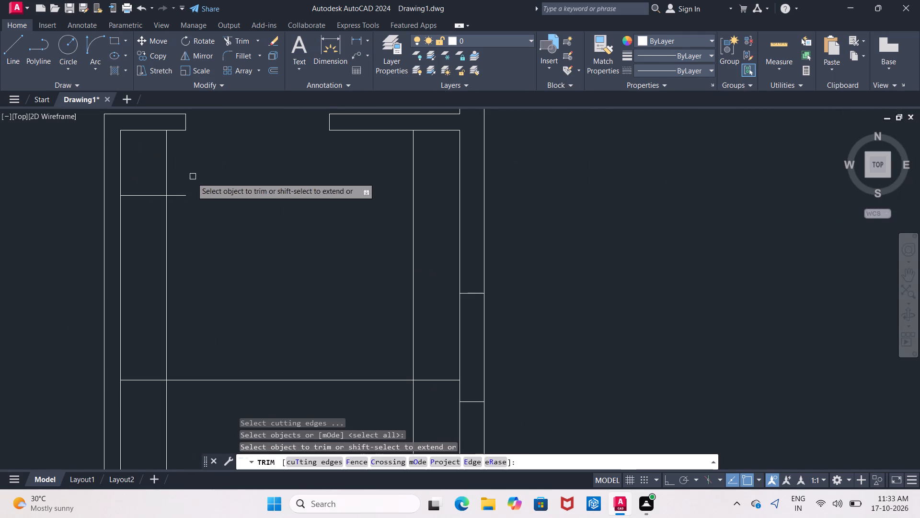
click(177, 195)
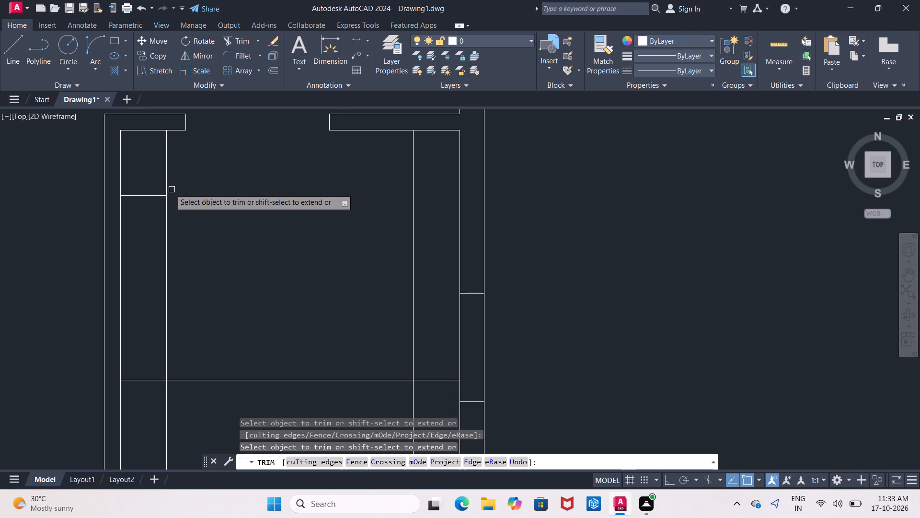
click(168, 182)
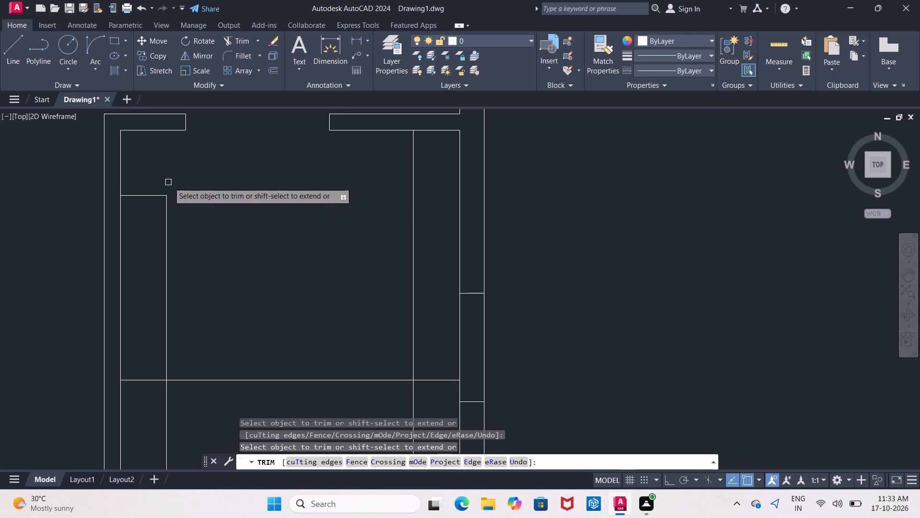
Trim the overshooting ends where the 3' offset line crosses both vertical 1'5" offset lines, leaving clean lower corners.
middle_drag(211, 205, 200, 177)
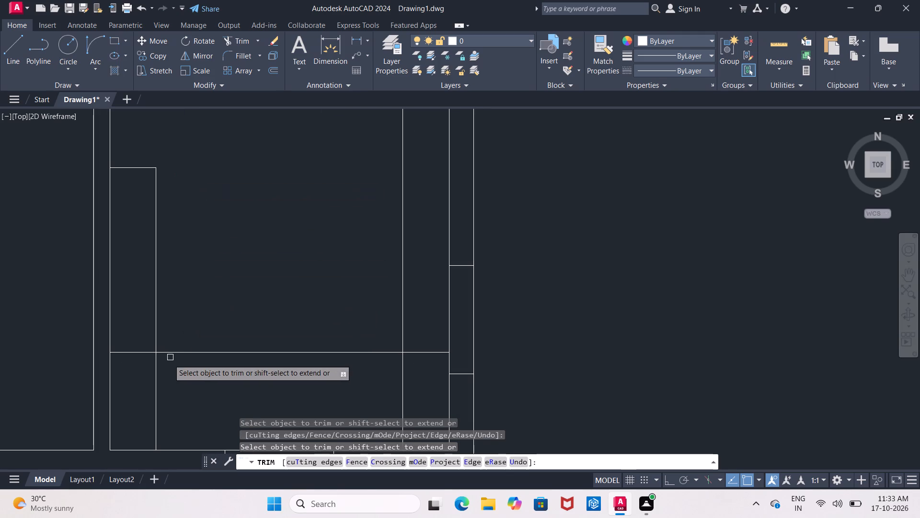
click(156, 378)
click(150, 353)
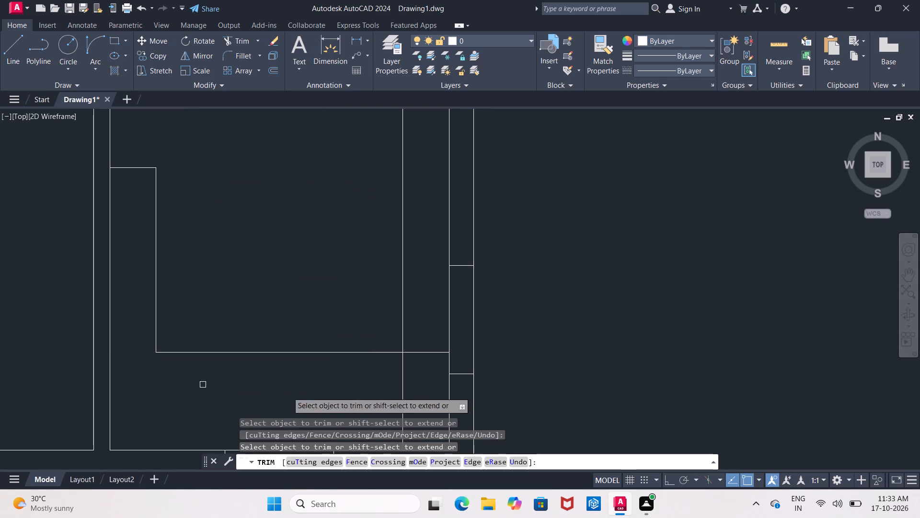
click(402, 371)
click(416, 354)
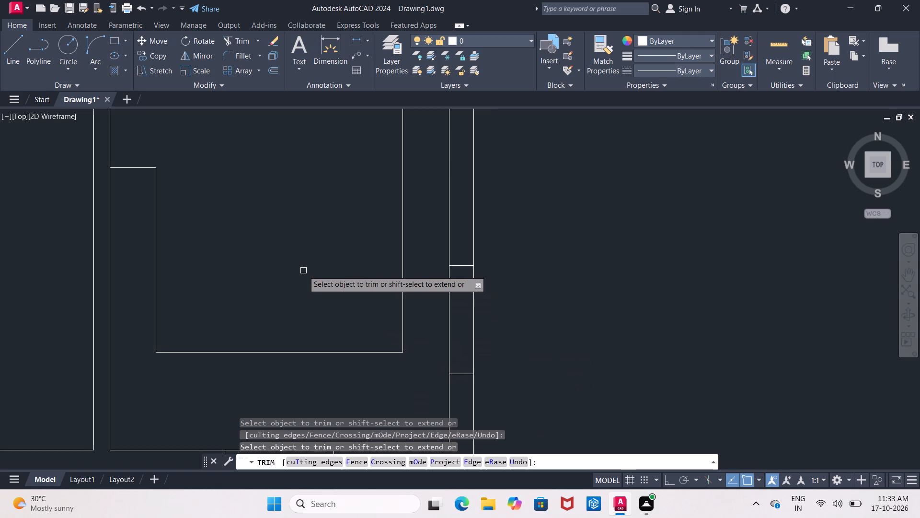
middle_drag(267, 251, 285, 306)
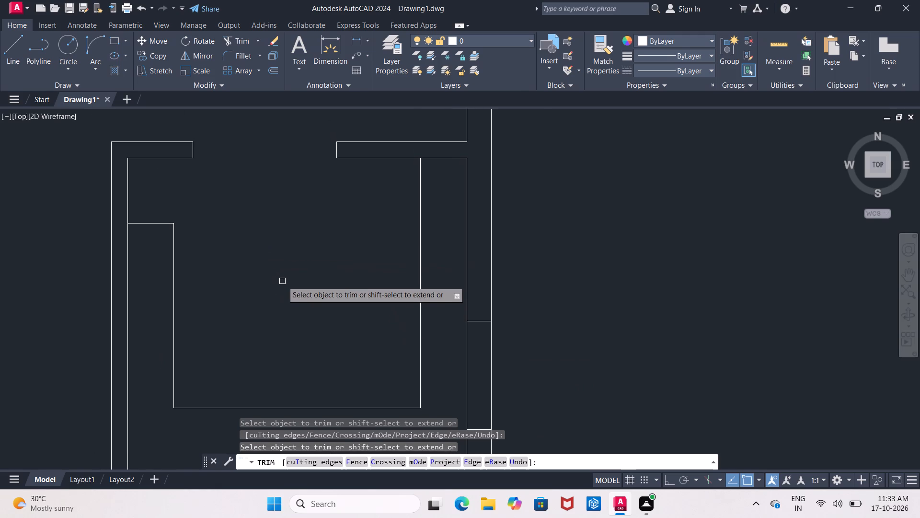
key(Escape)
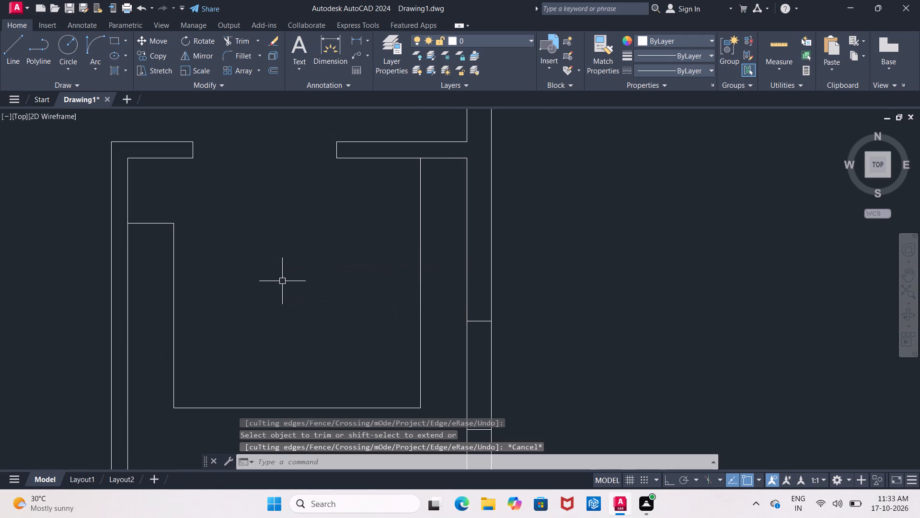
Offset the short ledge line upward, the left inner wall line rightward and the short top wall line downward by 1".
key(o)
key(Return)
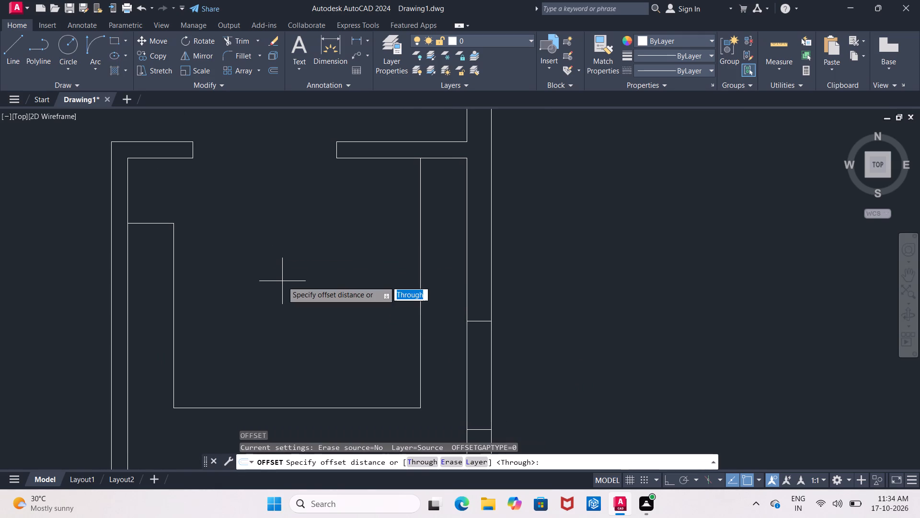
key(1)
key(shift+quotedbl)
key(Return)
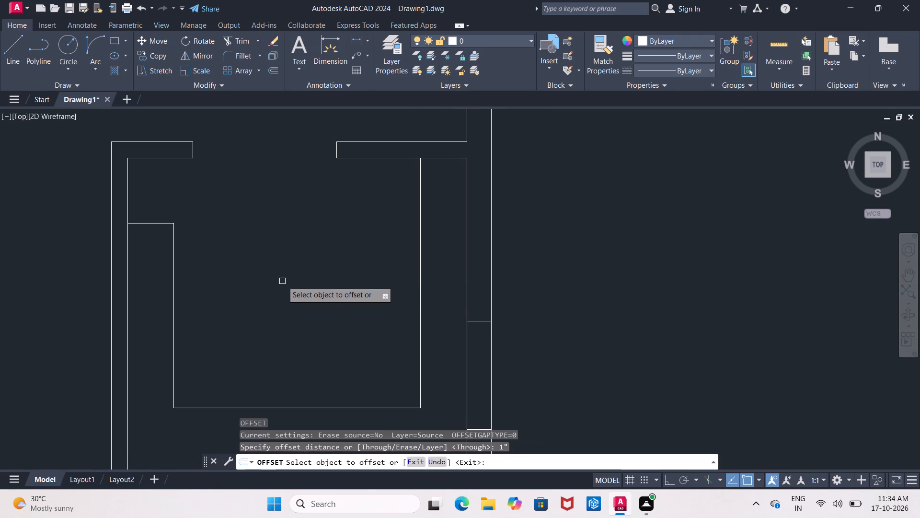
click(146, 222)
click(149, 200)
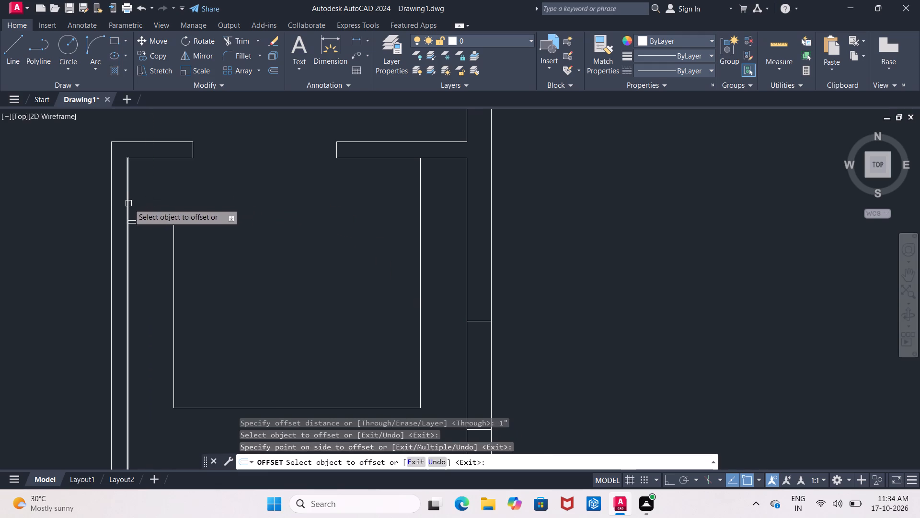
double_click(127, 202)
click(141, 198)
click(150, 157)
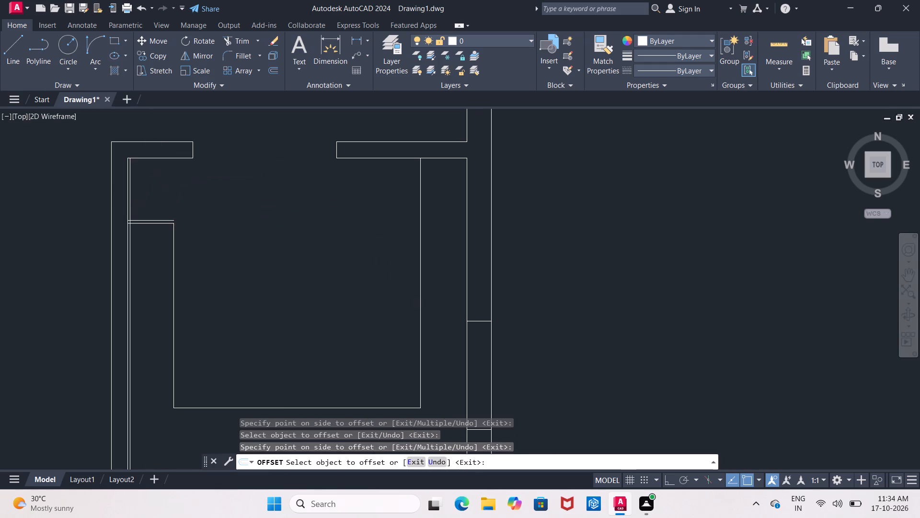
click(153, 178)
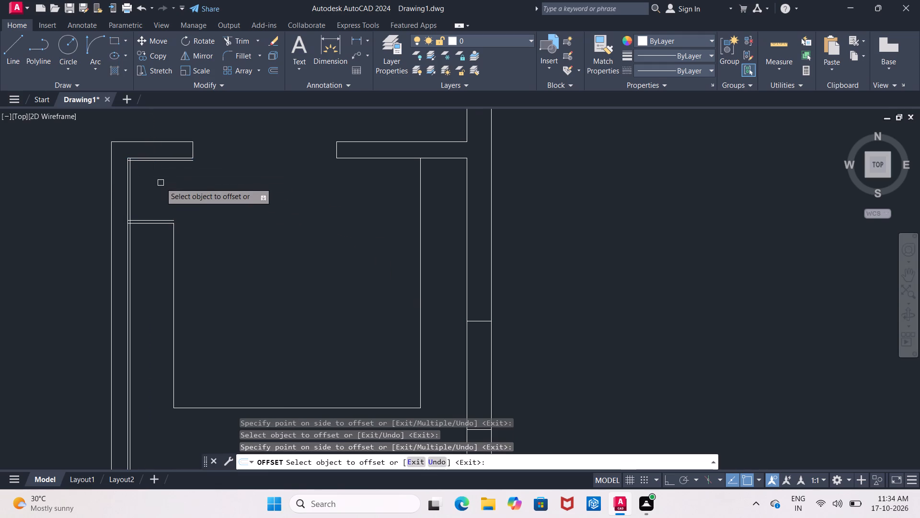
key(Escape)
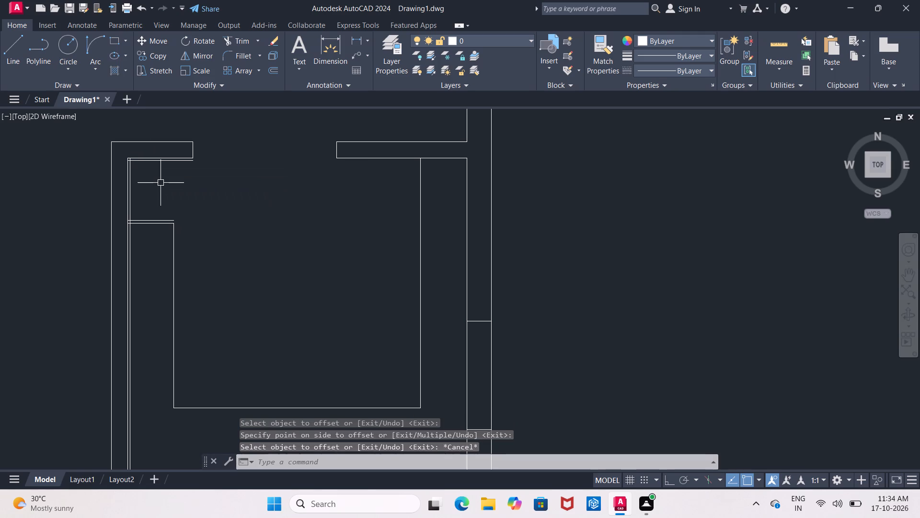
Offset the 1" vertical line beside the left wall 1'7" into the room.
key(o)
key(Return)
text(1')
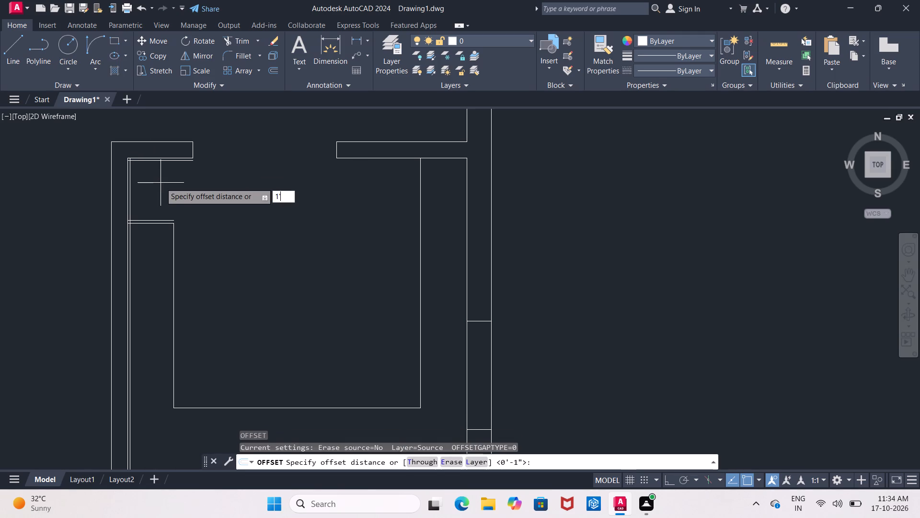
key(7)
key(shift+quotedbl)
key(Return)
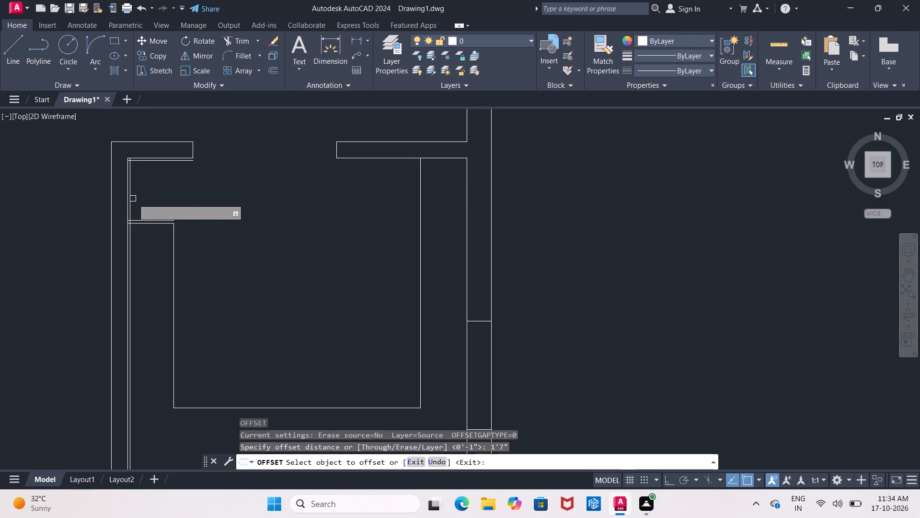
click(130, 202)
click(173, 195)
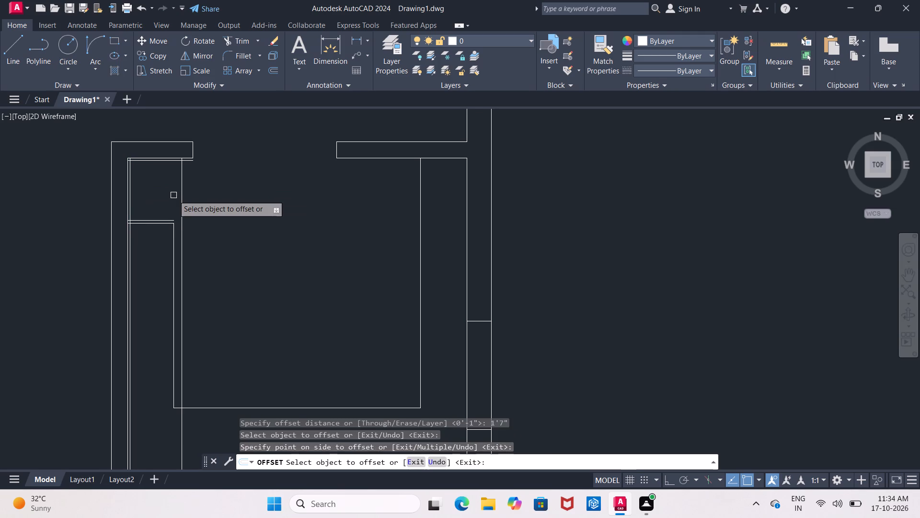
key(Escape)
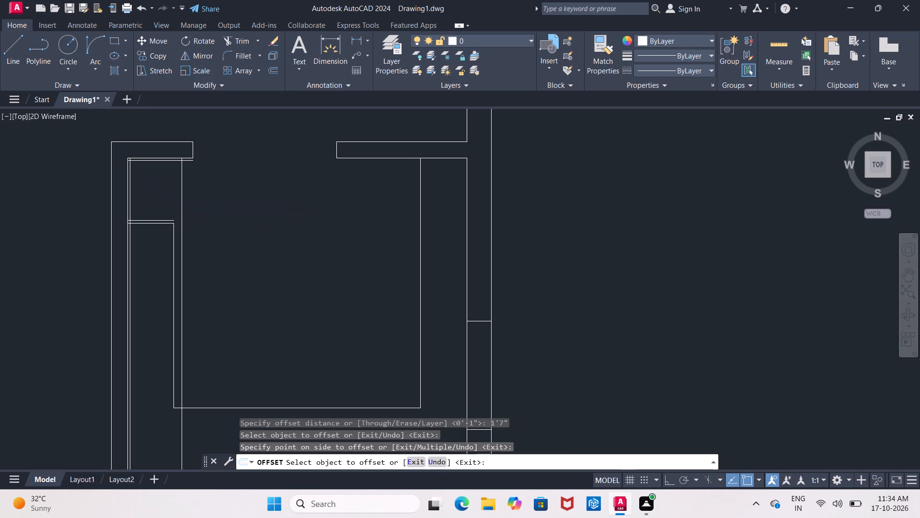
Extend the 1" offset line above the ledge to the 1'7" vertical line.
text(EX)
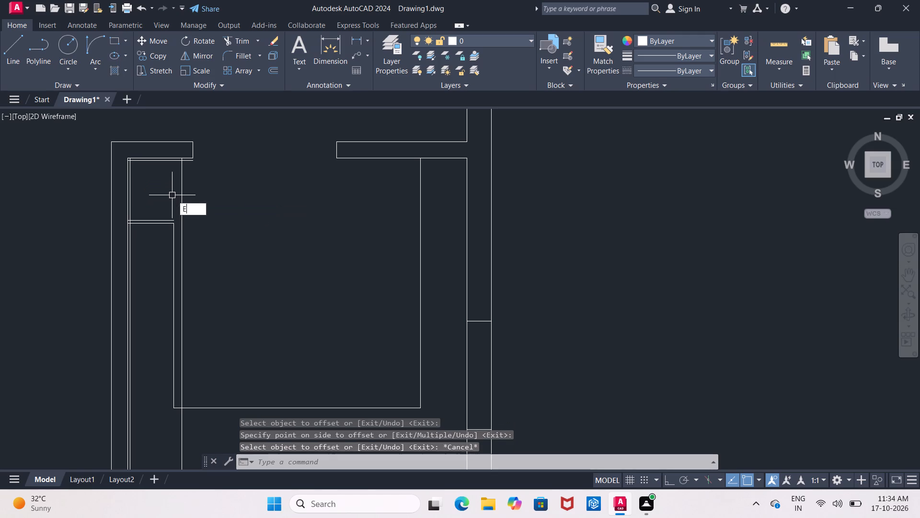
key(Return)
key(Return)
scroll(181, 211, up, 3)
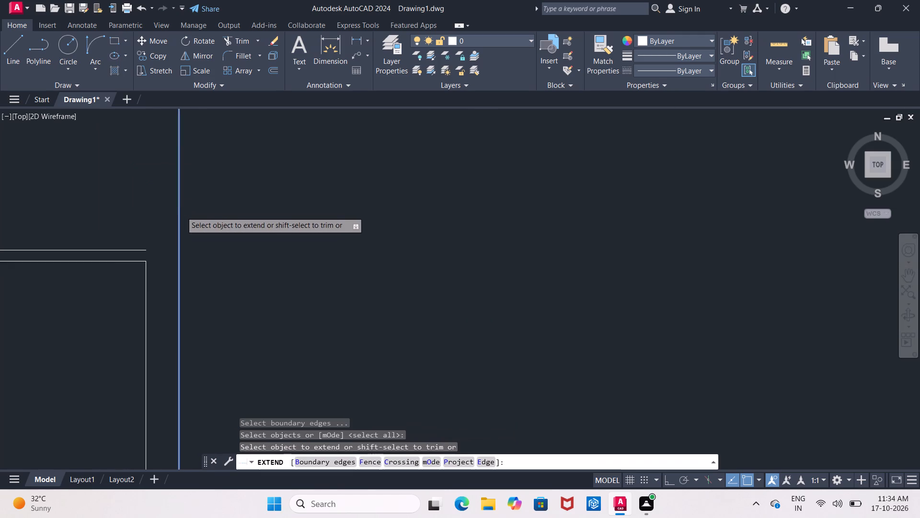
click(129, 249)
scroll(141, 223, down, 2)
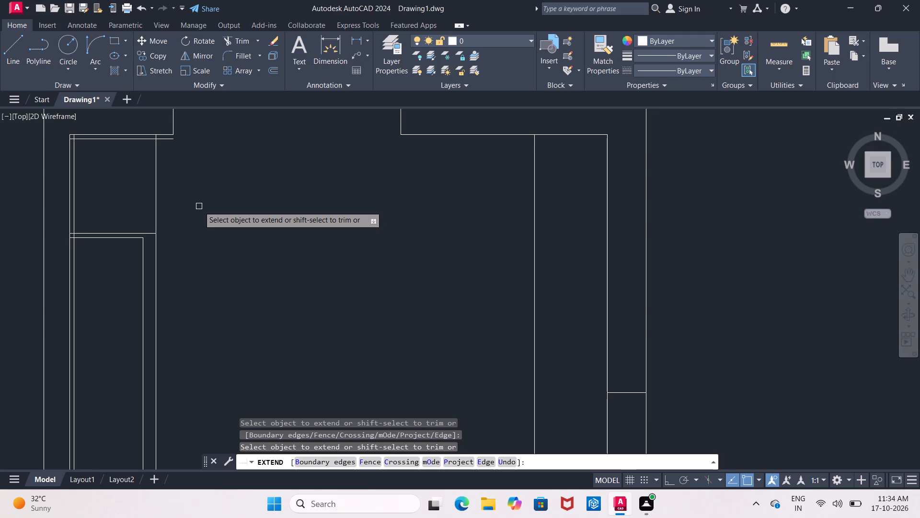
key(Escape)
Trim the excess lines at the lower corners of the small rectangle in the room's upper-left corner.
text(TR)
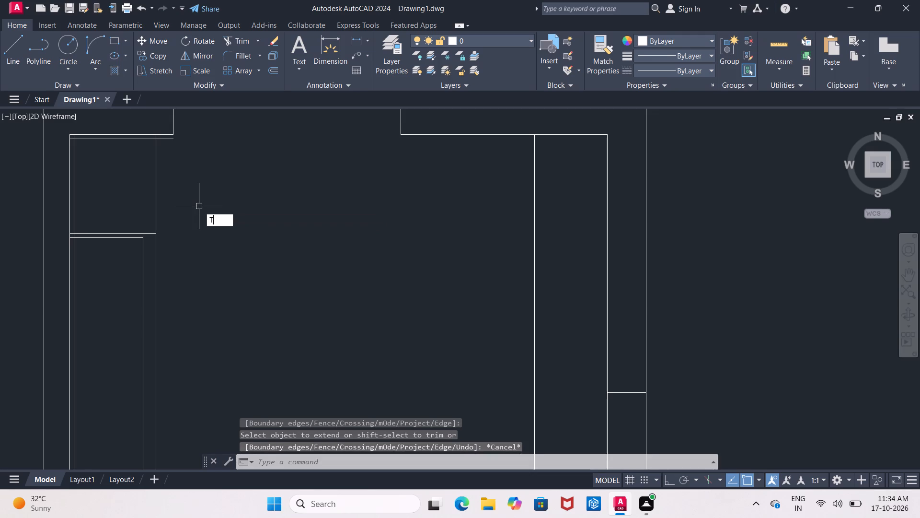
key(Return)
key(Return)
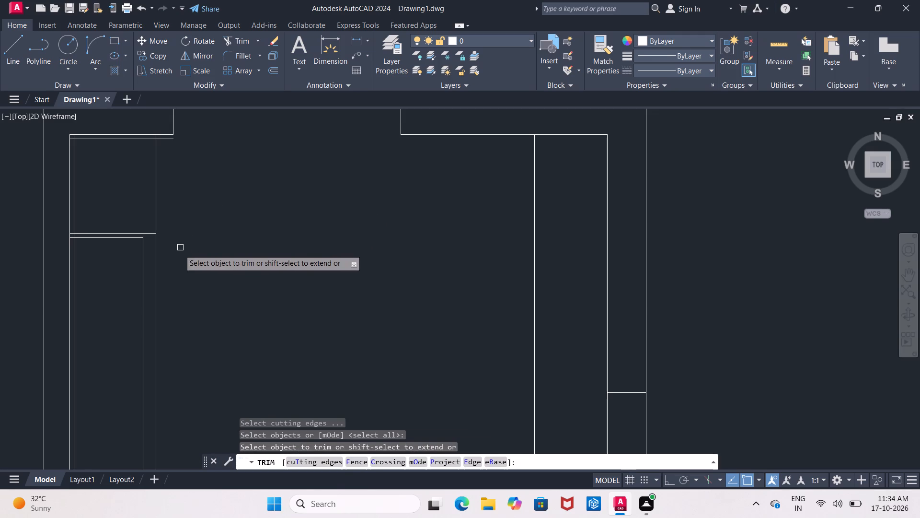
click(158, 264)
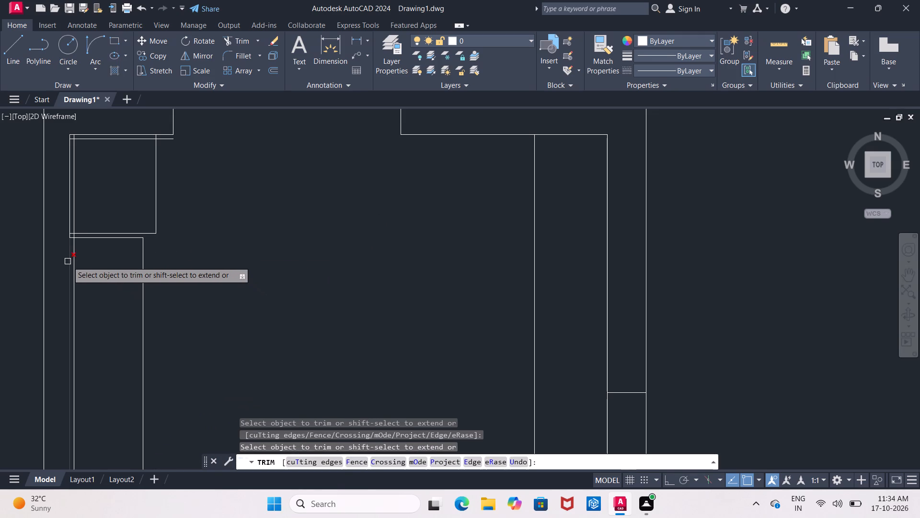
click(75, 261)
scroll(73, 235, up, 3)
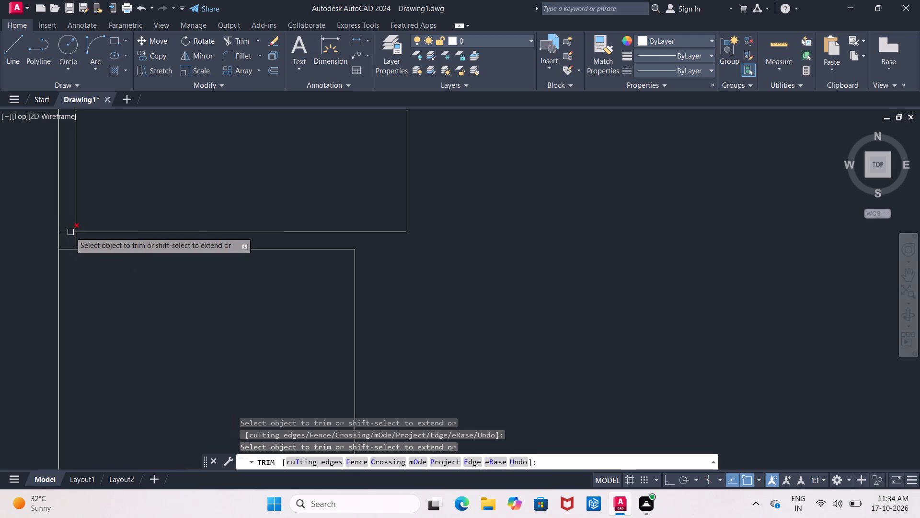
click(70, 232)
click(75, 243)
scroll(75, 243, down, 3)
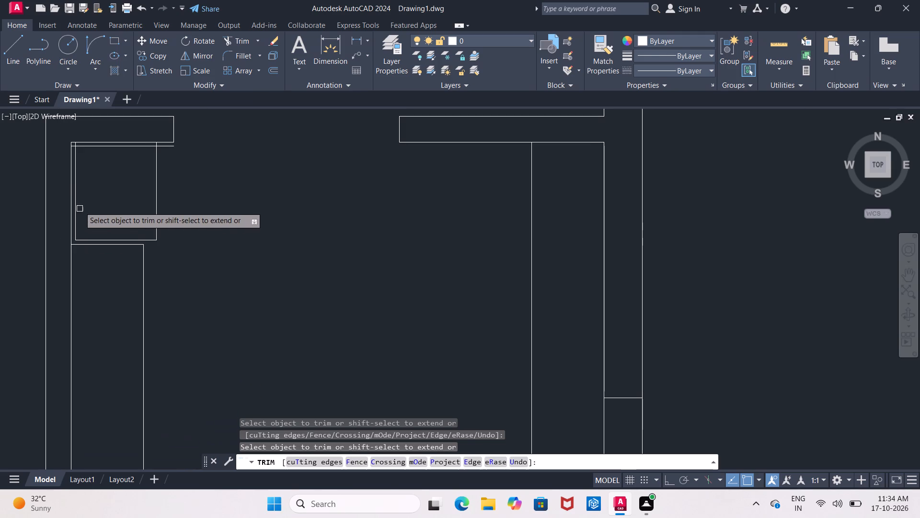
Trim the overshooting ends at the small rectangle's upper corners to close its outline.
scroll(73, 135, up, 4)
click(74, 201)
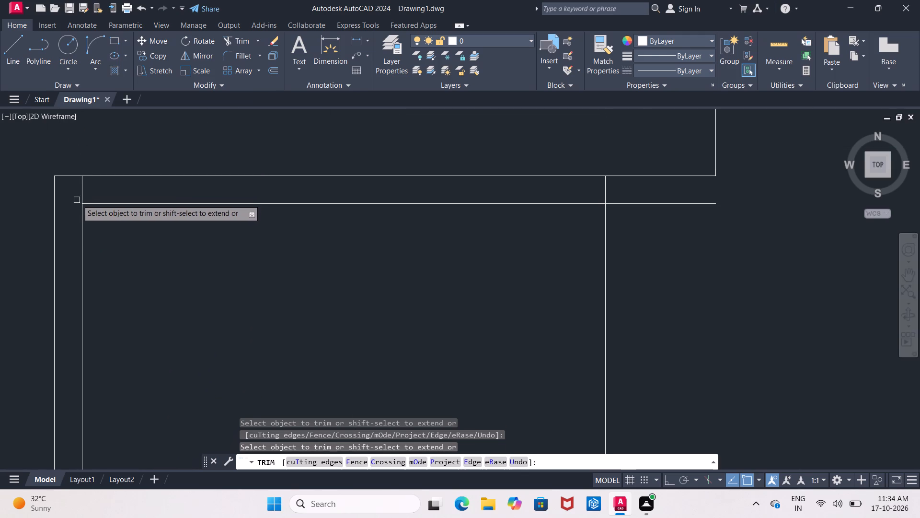
click(80, 195)
scroll(81, 194, down, 2)
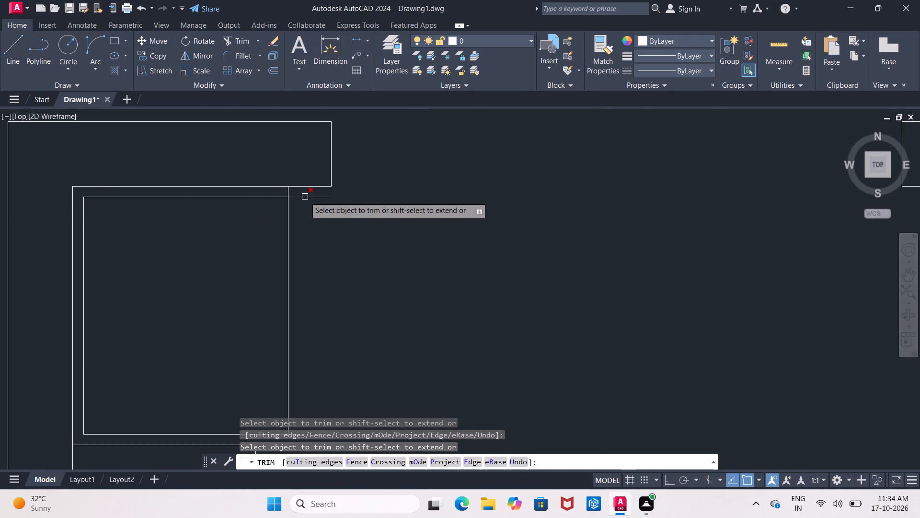
click(305, 197)
click(288, 190)
scroll(289, 190, down, 3)
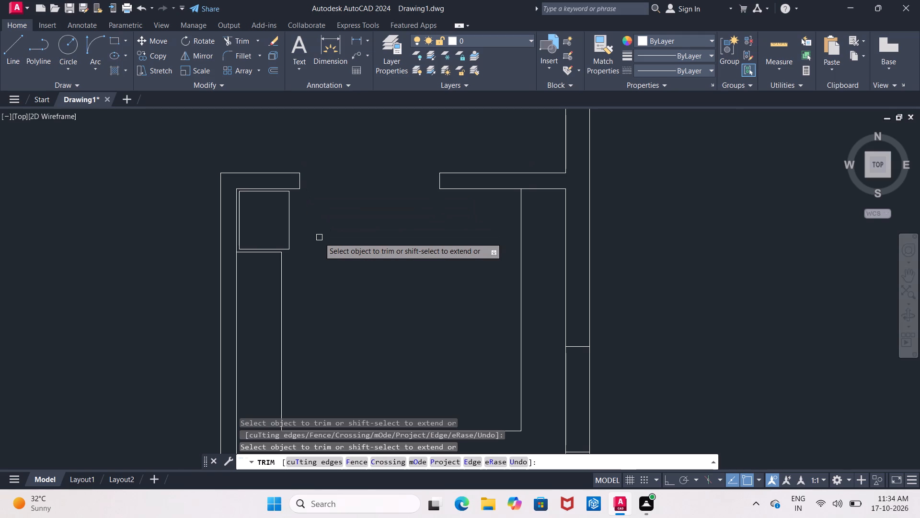
key(Escape)
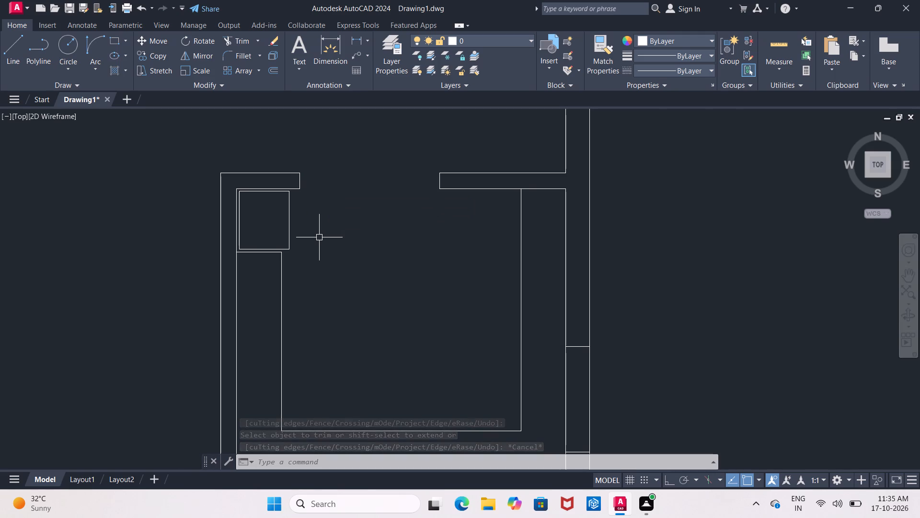
scroll(314, 252, down, 2)
middle_drag(314, 252, 359, 211)
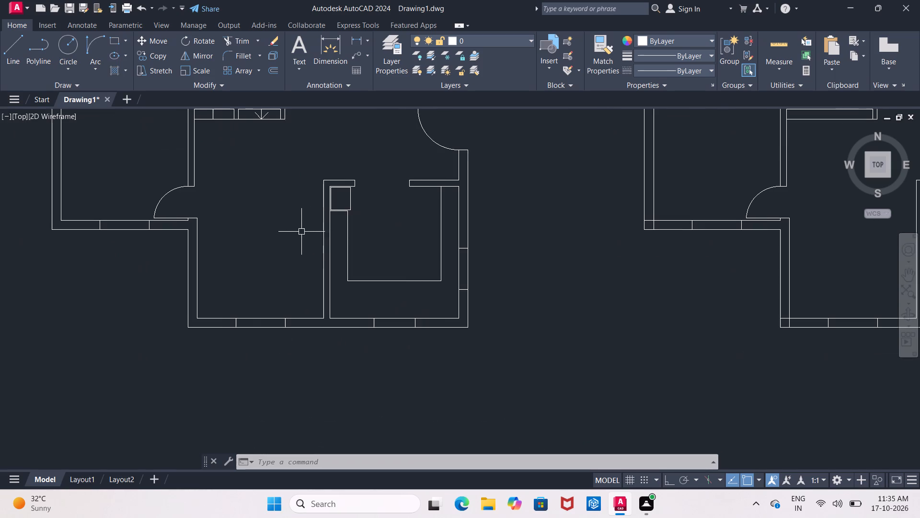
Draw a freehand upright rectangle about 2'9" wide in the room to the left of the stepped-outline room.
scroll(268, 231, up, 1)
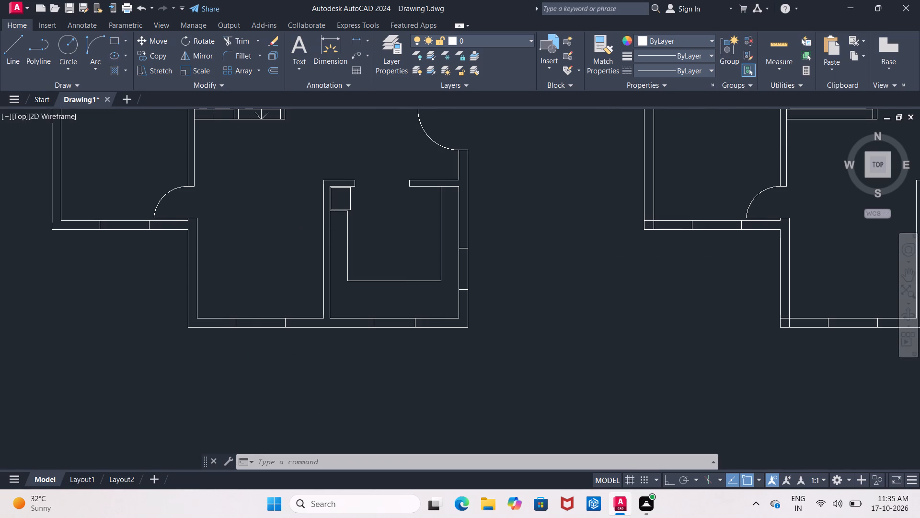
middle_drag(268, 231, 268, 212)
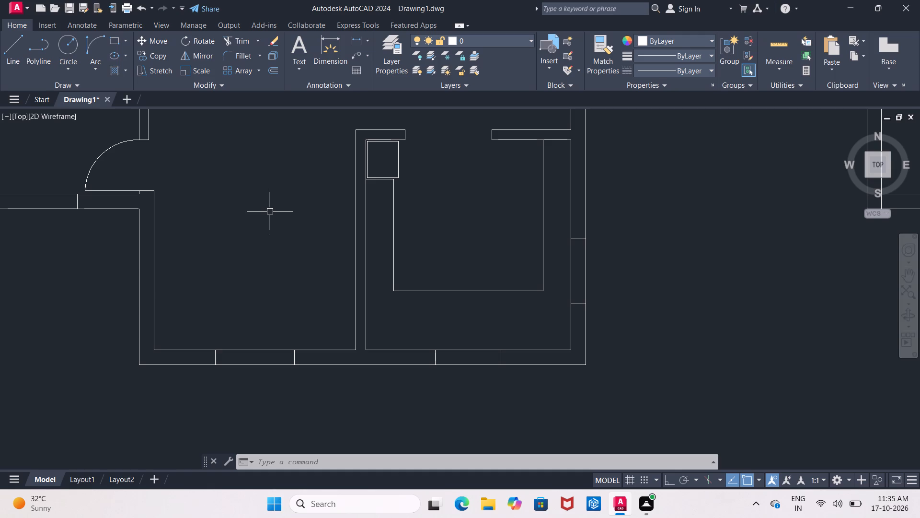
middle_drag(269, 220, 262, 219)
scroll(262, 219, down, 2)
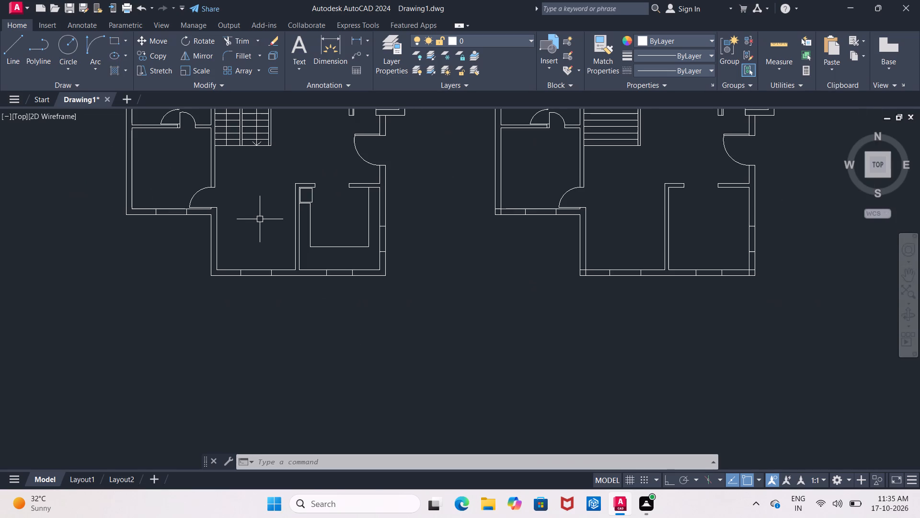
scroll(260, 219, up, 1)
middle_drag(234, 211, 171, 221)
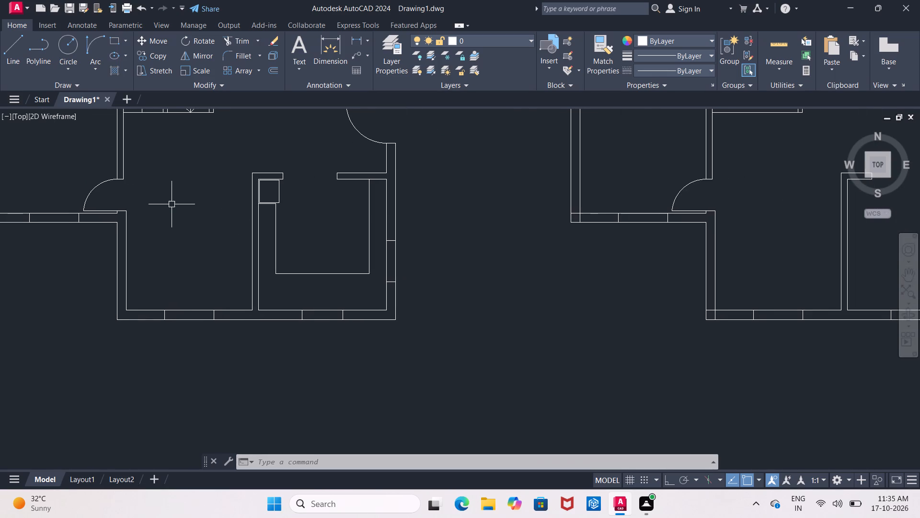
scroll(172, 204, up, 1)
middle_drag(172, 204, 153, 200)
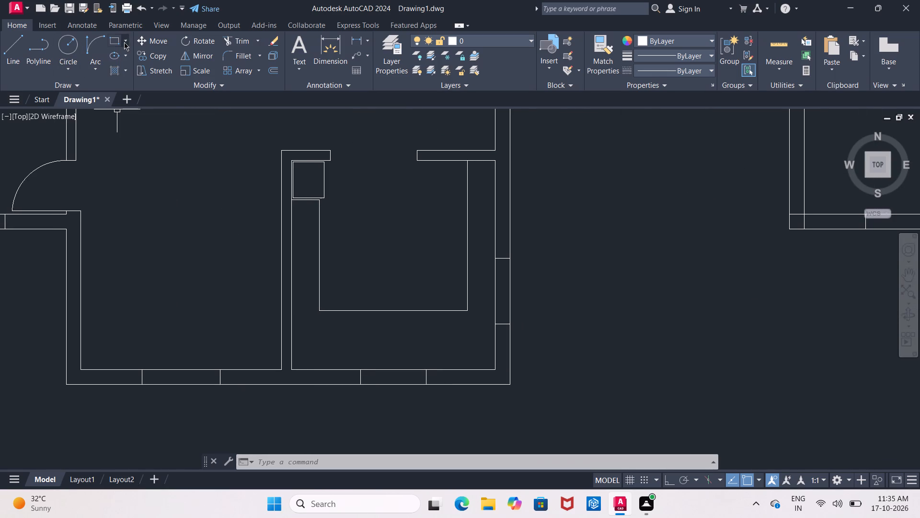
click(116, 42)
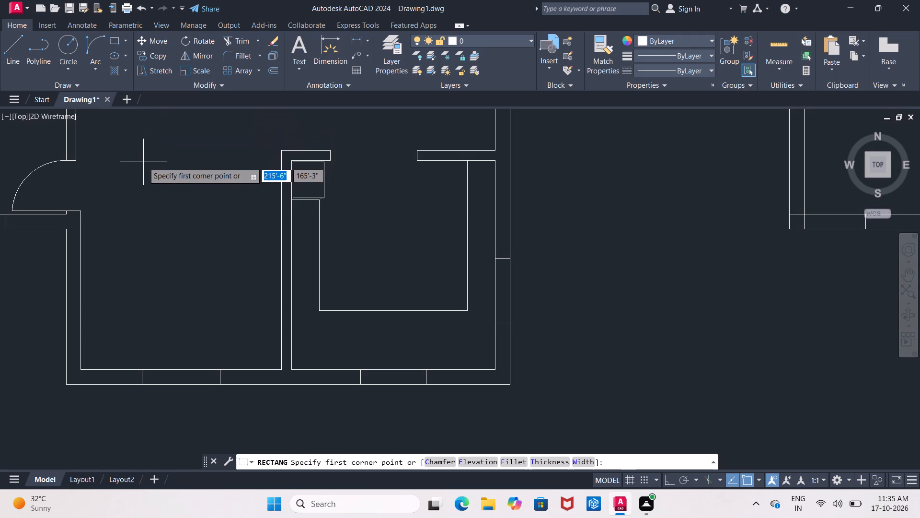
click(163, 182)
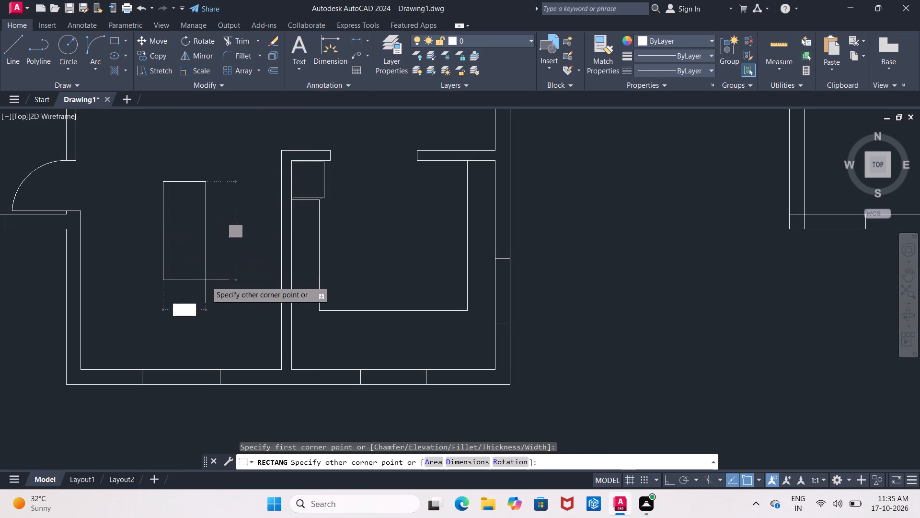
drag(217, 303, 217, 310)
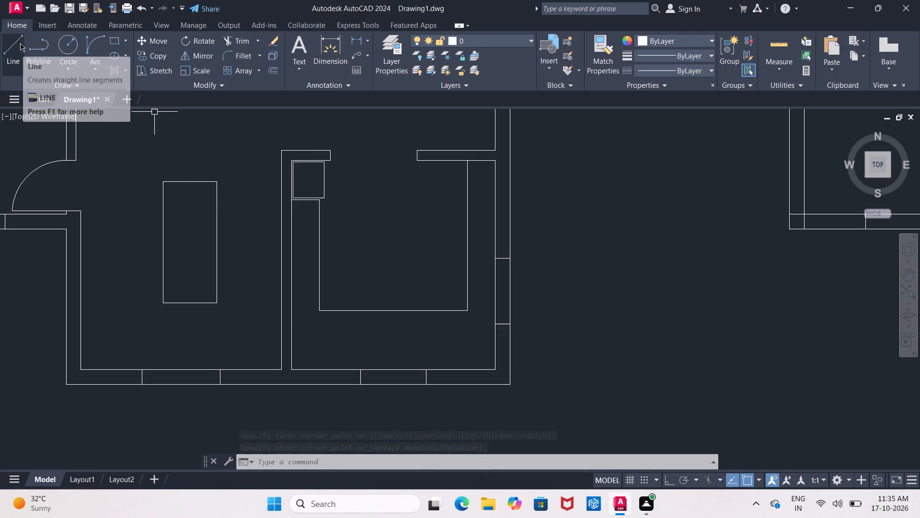
Measure the width of the new rectangle along its top edge.
click(356, 44)
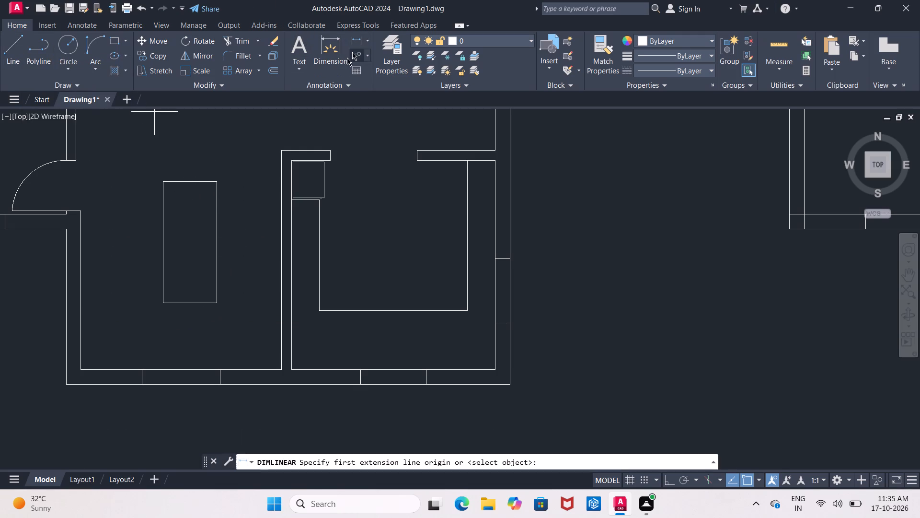
click(163, 183)
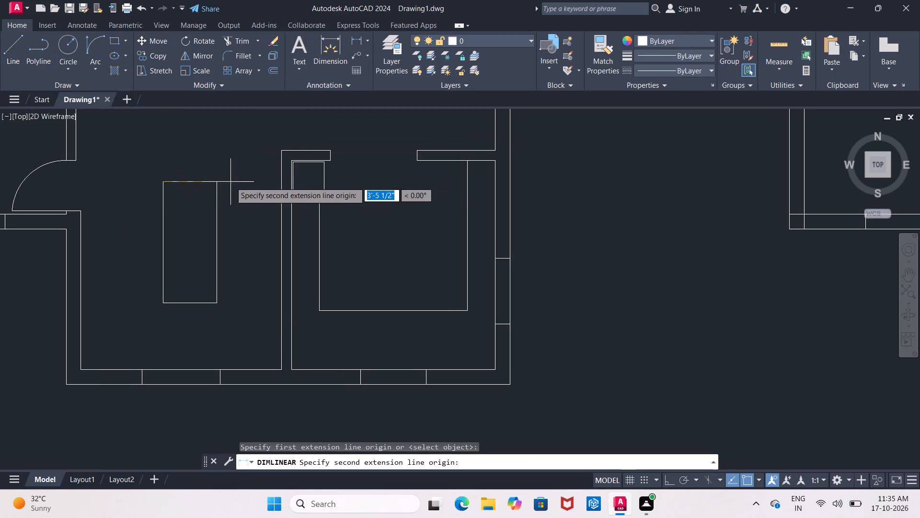
click(213, 181)
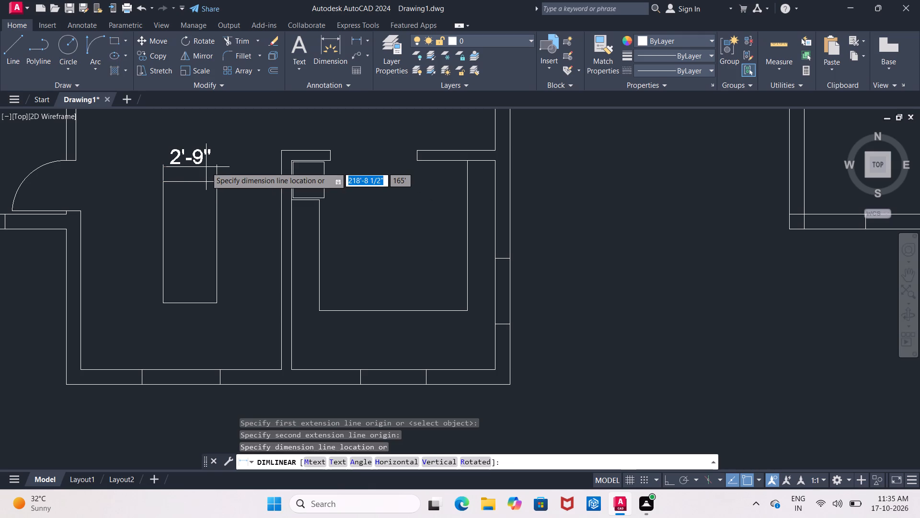
key(Escape)
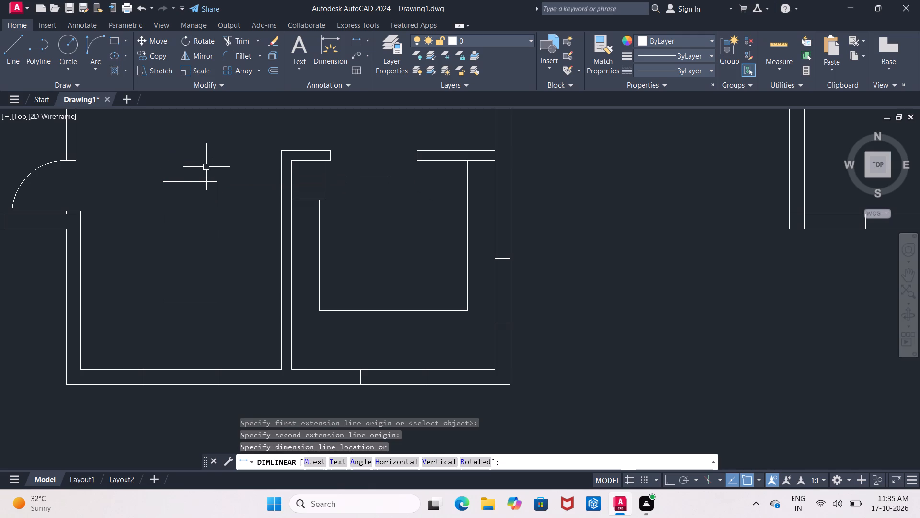
click(156, 172)
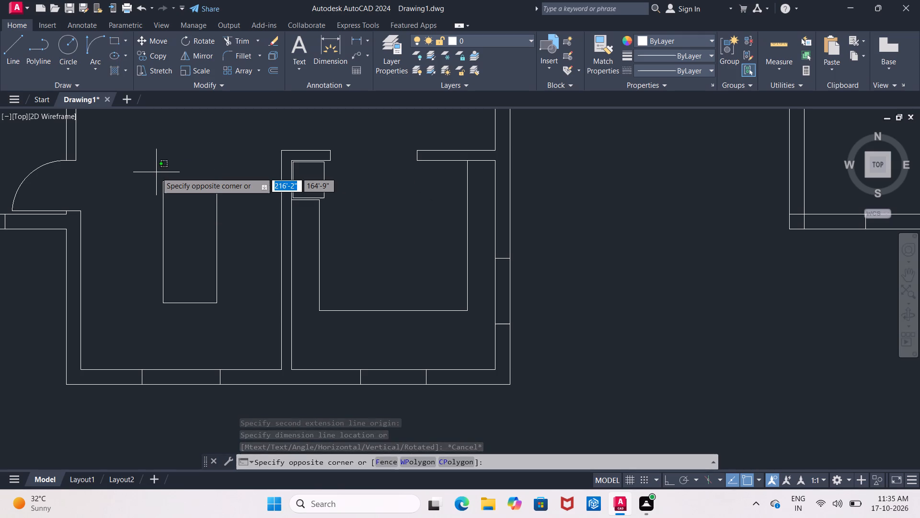
key(Escape)
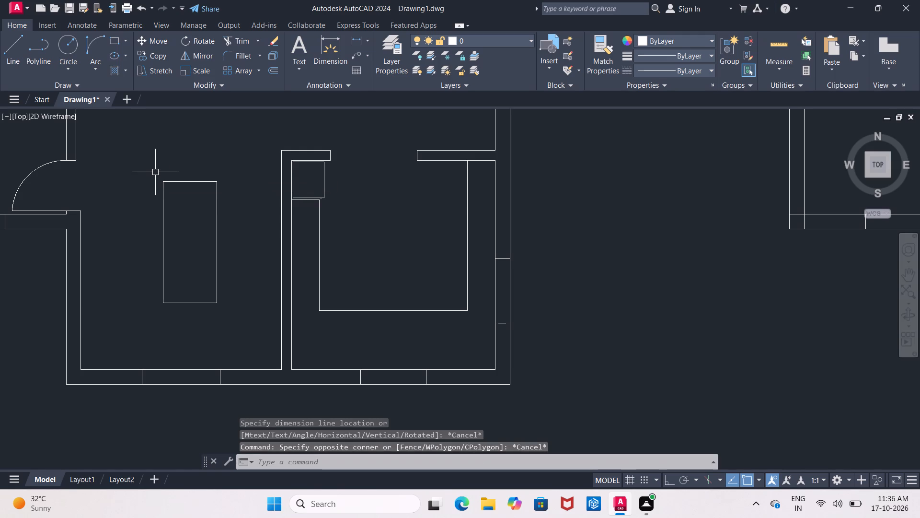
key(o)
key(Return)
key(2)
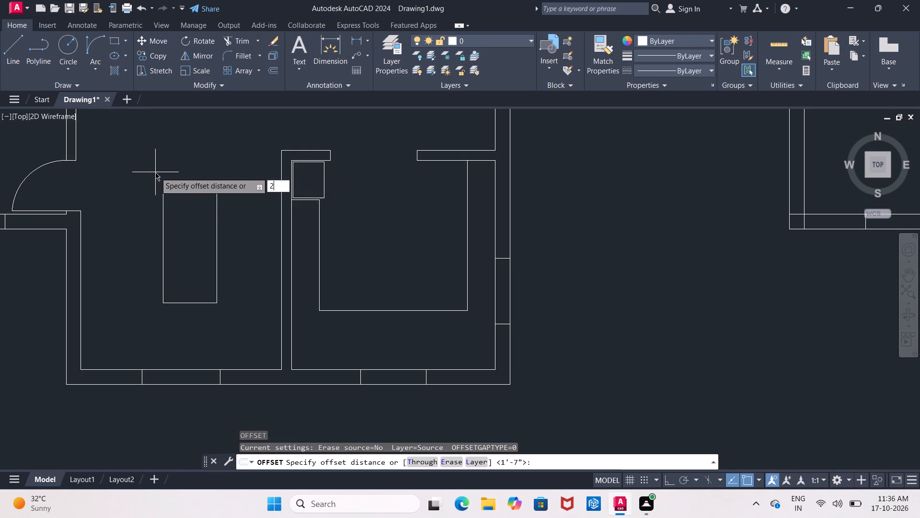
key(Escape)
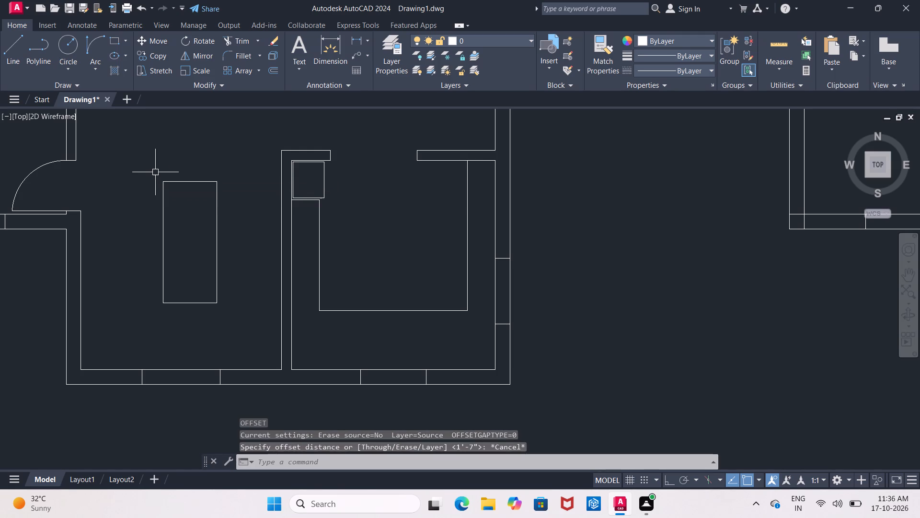
Calculate 2.9 divided by 2 in Calculator and close it.
text(2.9/2)
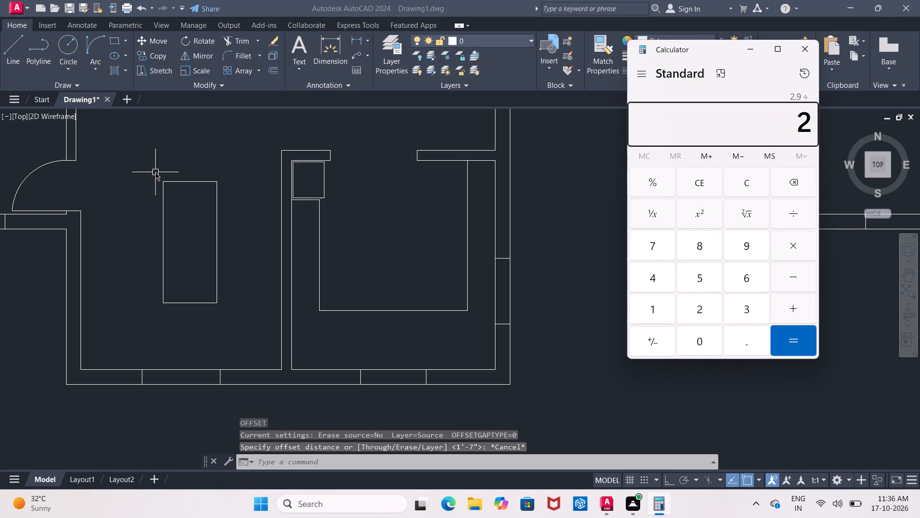
key(Return)
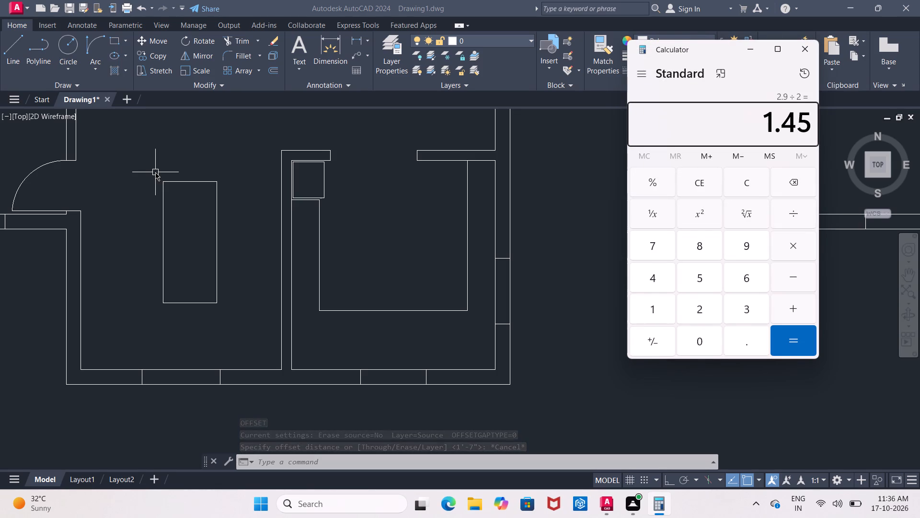
click(820, 43)
click(814, 58)
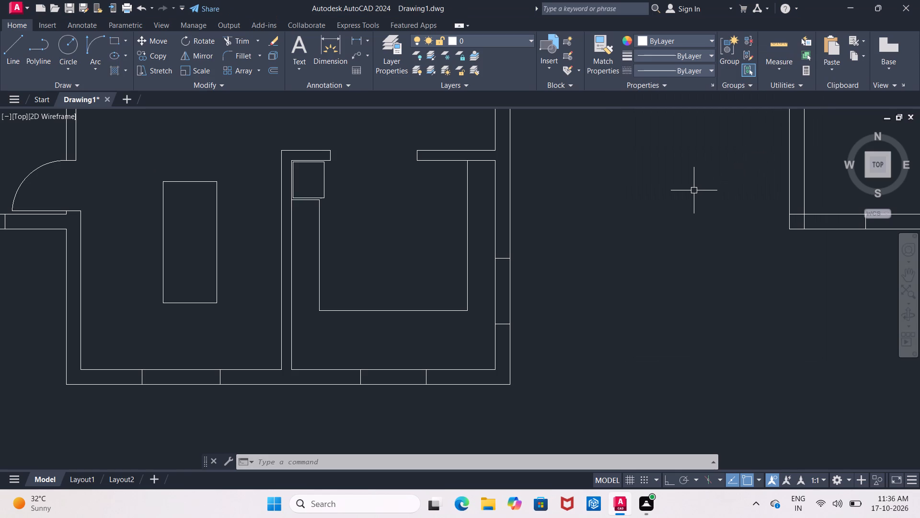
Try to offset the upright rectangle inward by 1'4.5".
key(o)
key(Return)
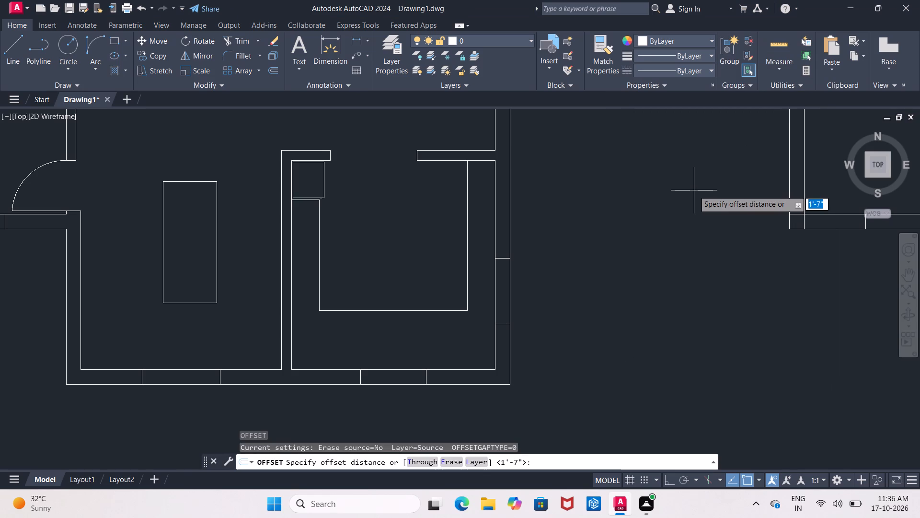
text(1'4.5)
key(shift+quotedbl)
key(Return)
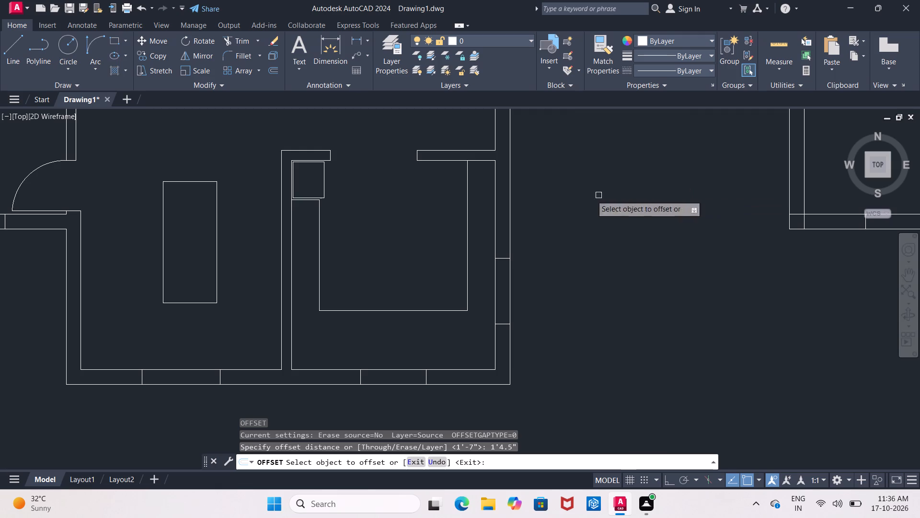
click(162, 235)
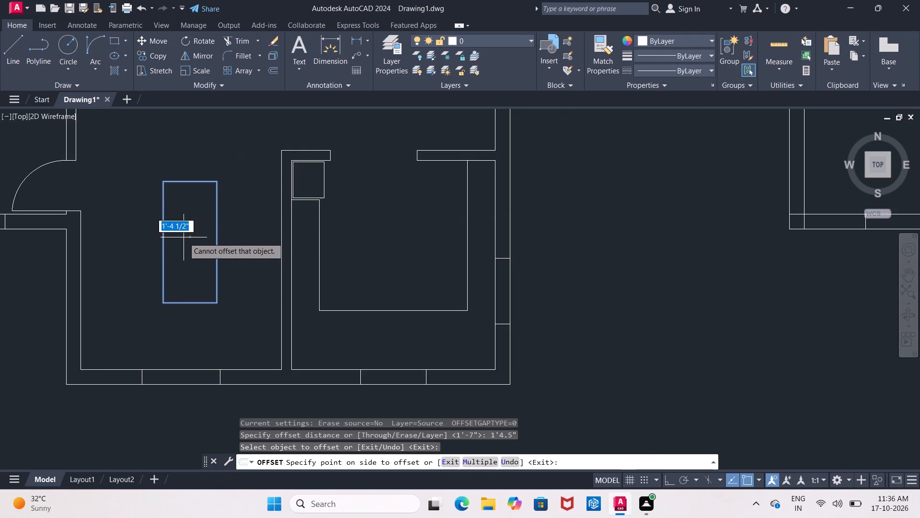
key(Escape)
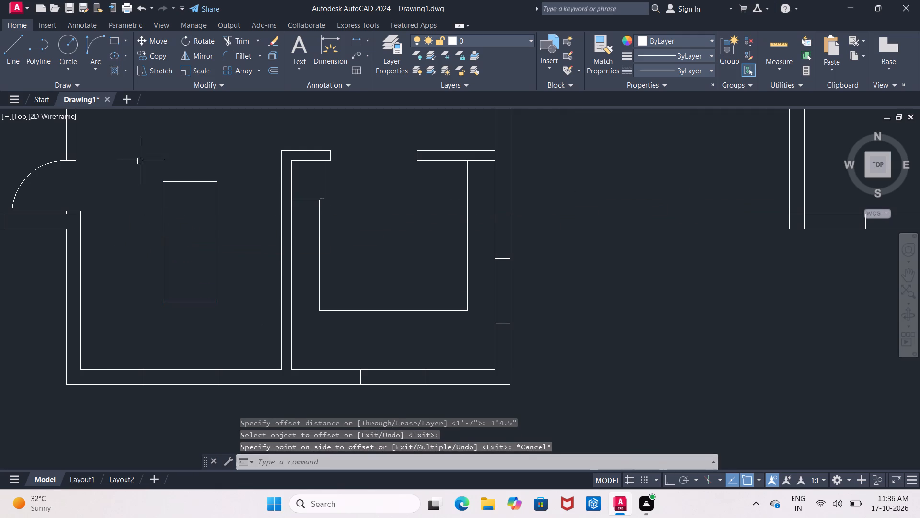
Measure the length of the upright rectangle along its left side.
click(19, 51)
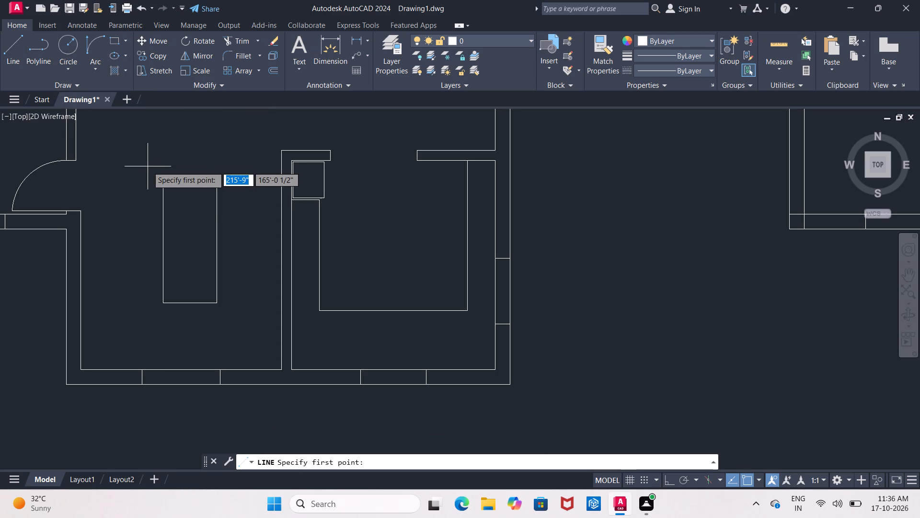
key(Escape)
click(358, 43)
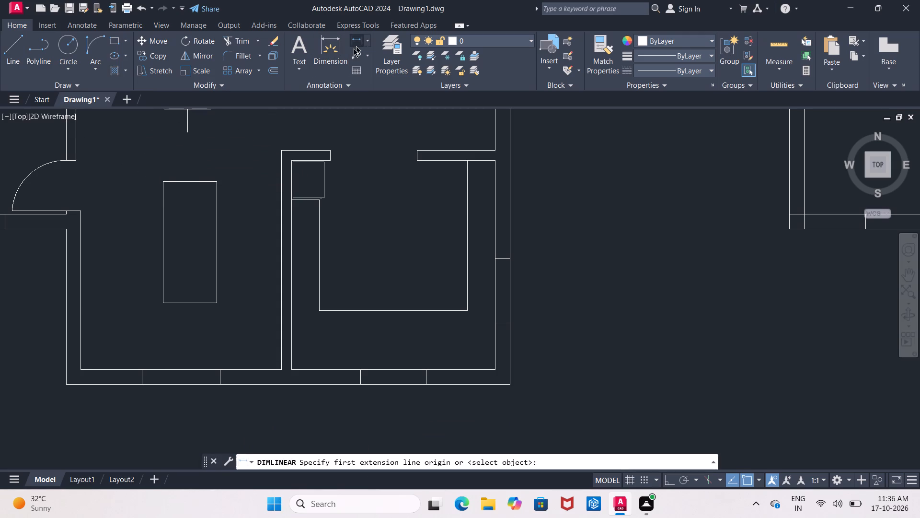
click(164, 181)
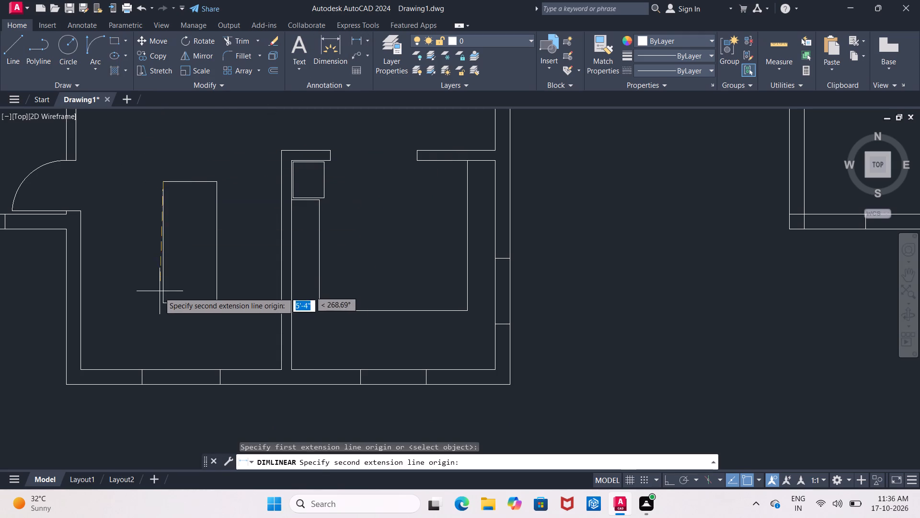
click(164, 306)
key(Escape)
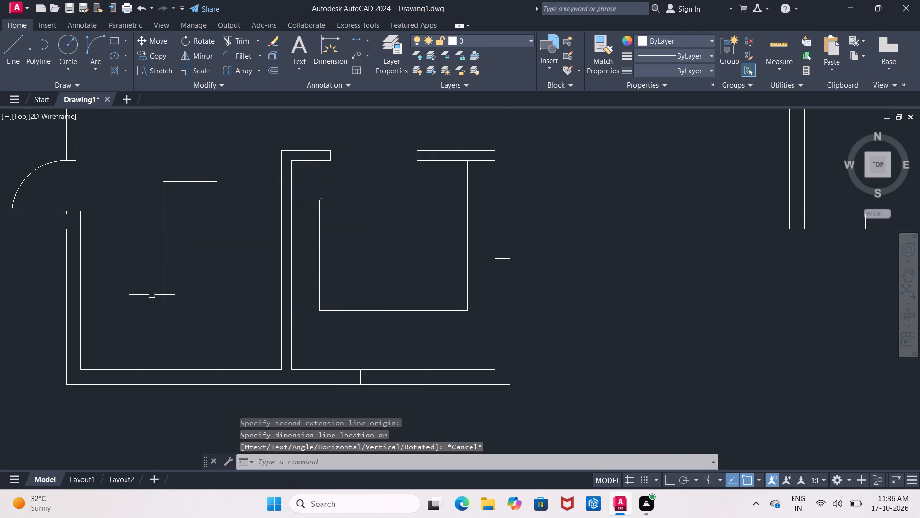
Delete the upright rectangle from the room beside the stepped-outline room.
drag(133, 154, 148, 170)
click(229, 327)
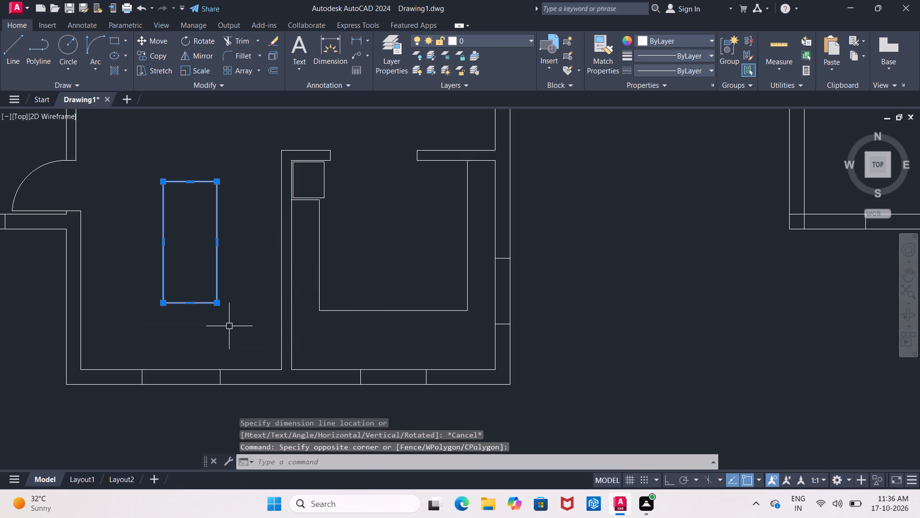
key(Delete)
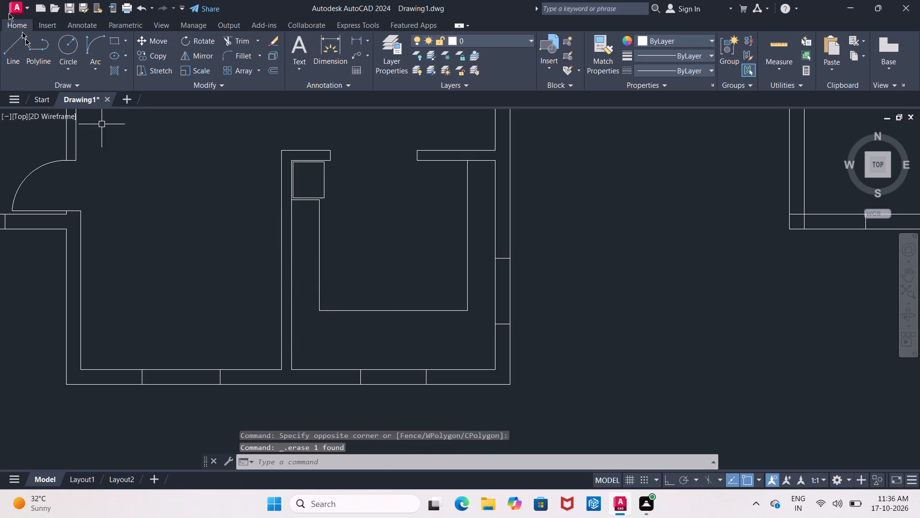
Draw a closed upright rectangle 3' wide and 6' tall with lines, Ortho on, in the room beside the stepped-outline room.
click(12, 47)
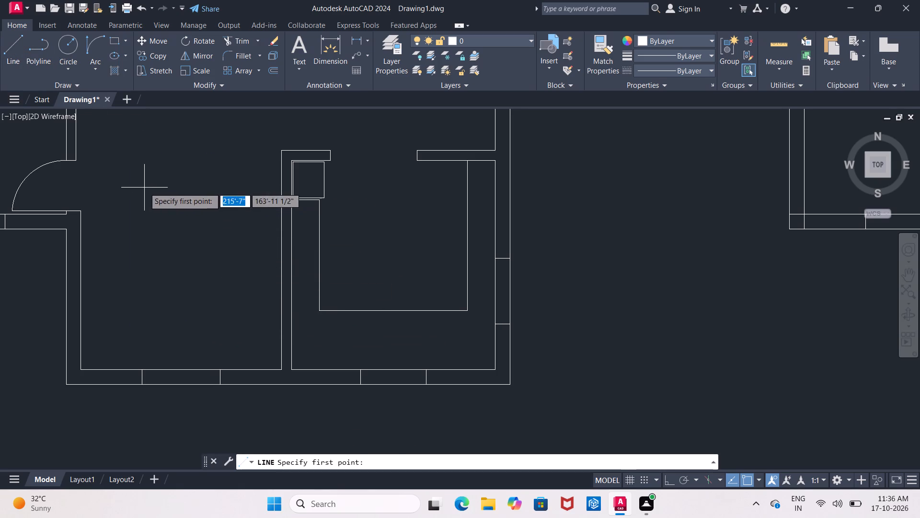
click(144, 188)
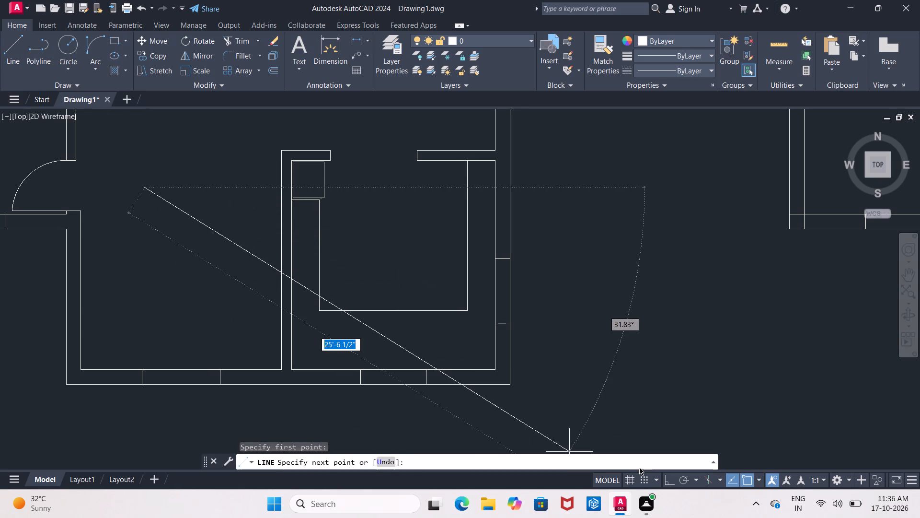
click(673, 483)
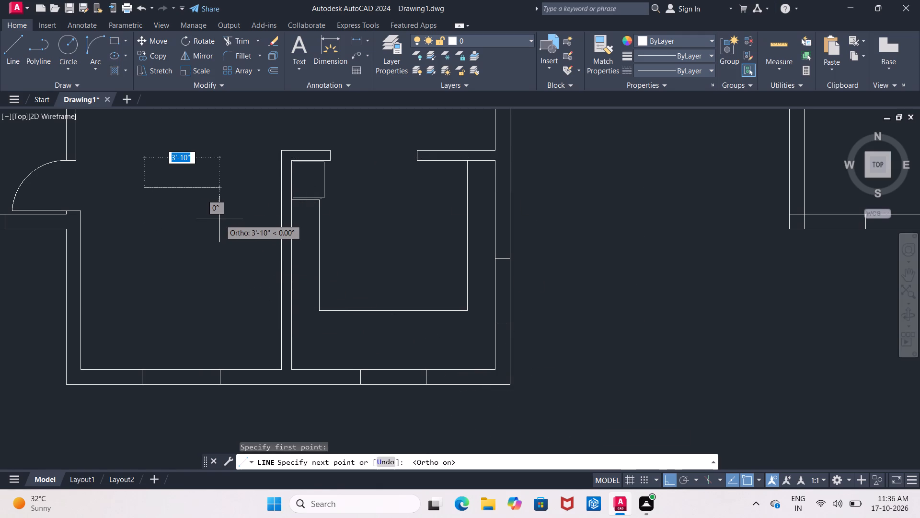
text(3')
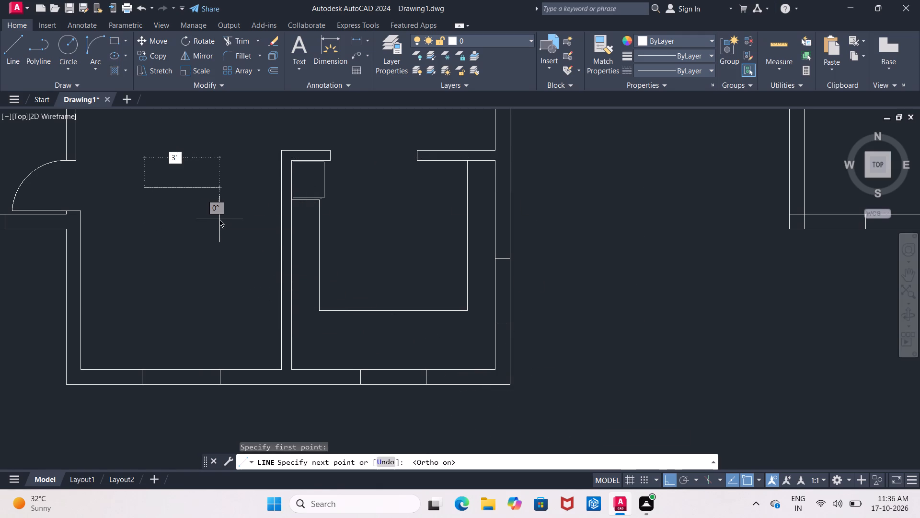
key(Return)
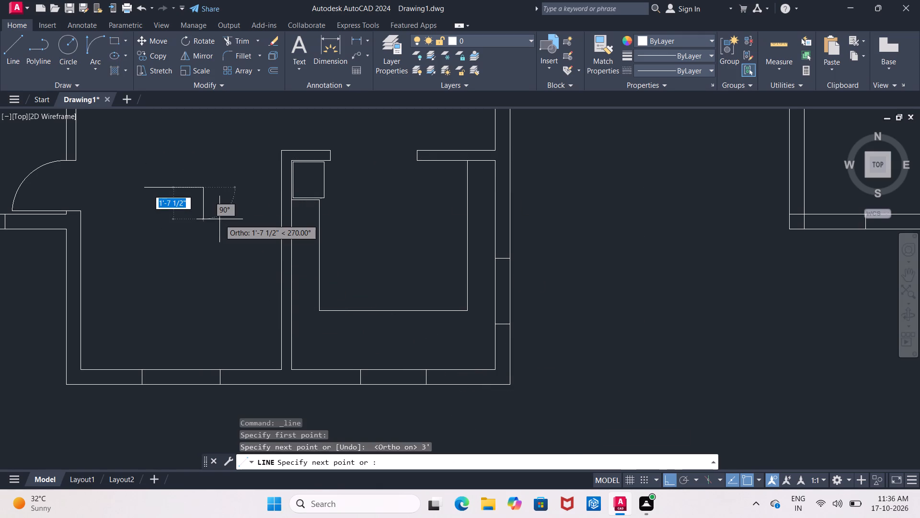
text(6')
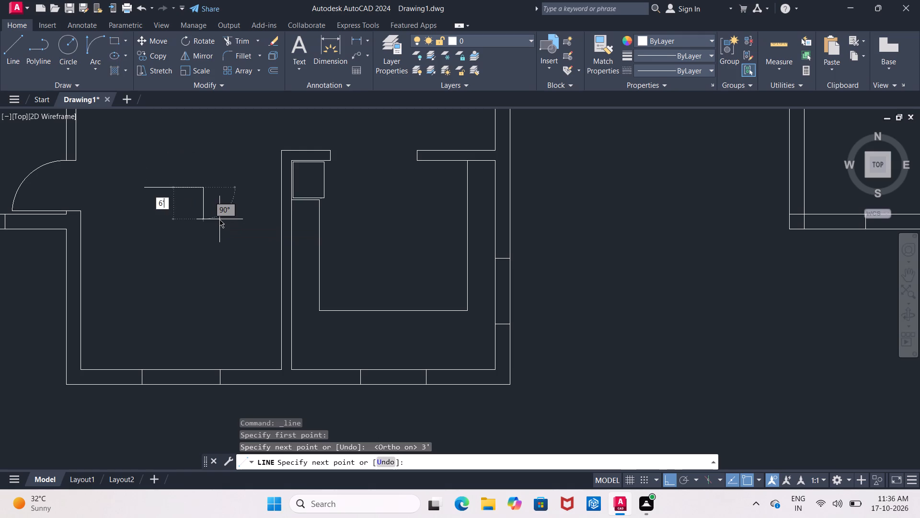
key(Return)
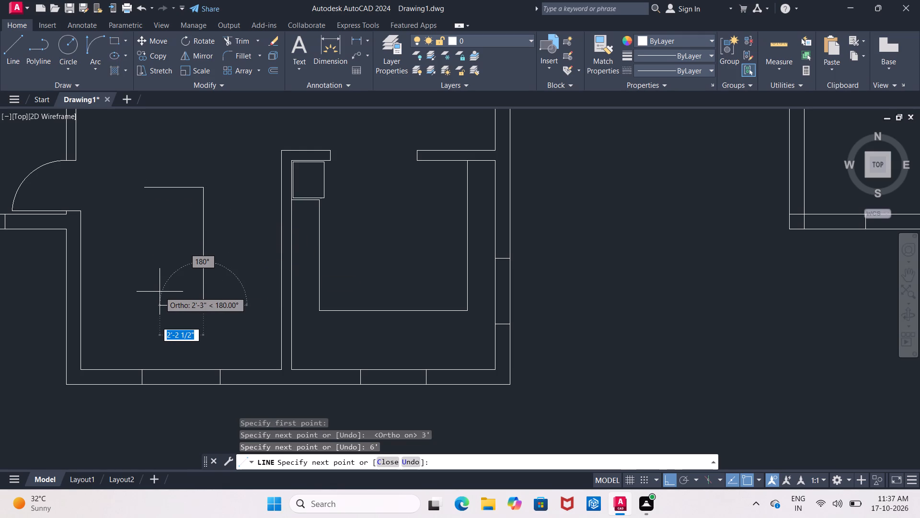
text(3')
key(Return)
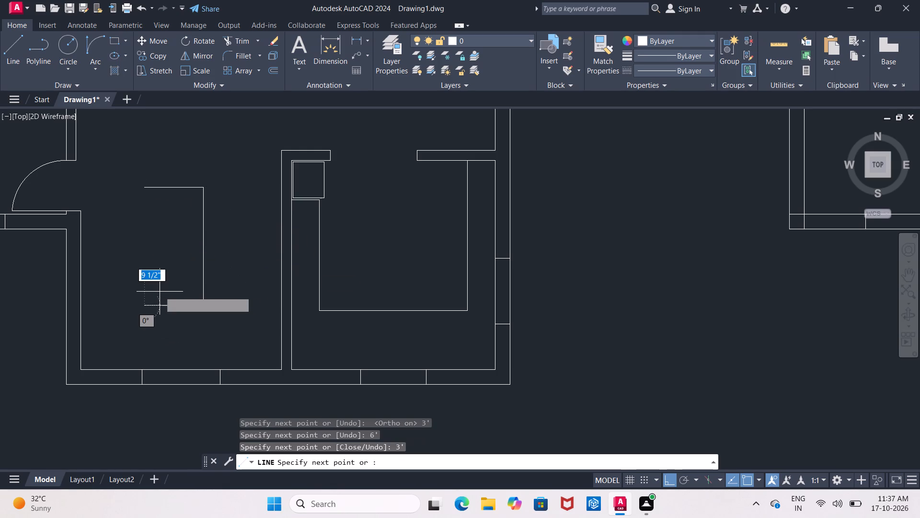
click(145, 188)
key(Escape)
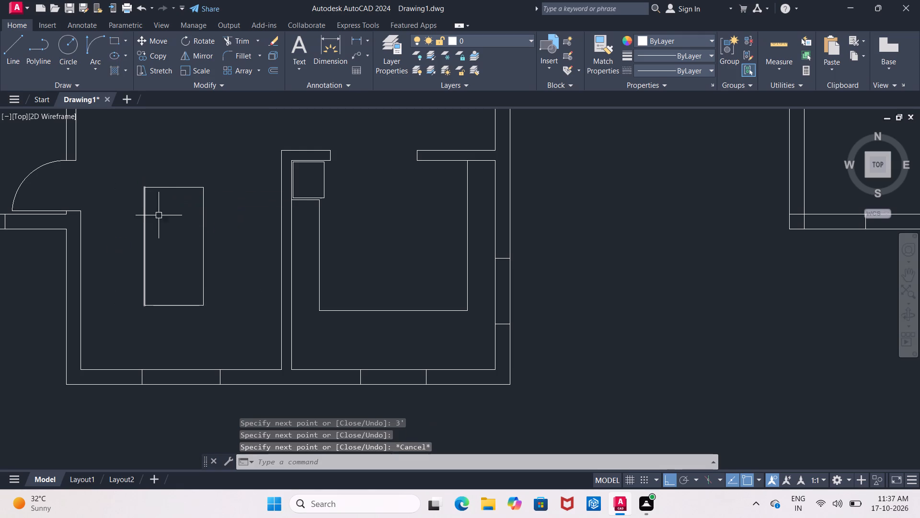
Offset the 3' by 6' rectangle's left side 1'5" inward.
middle_click(161, 217)
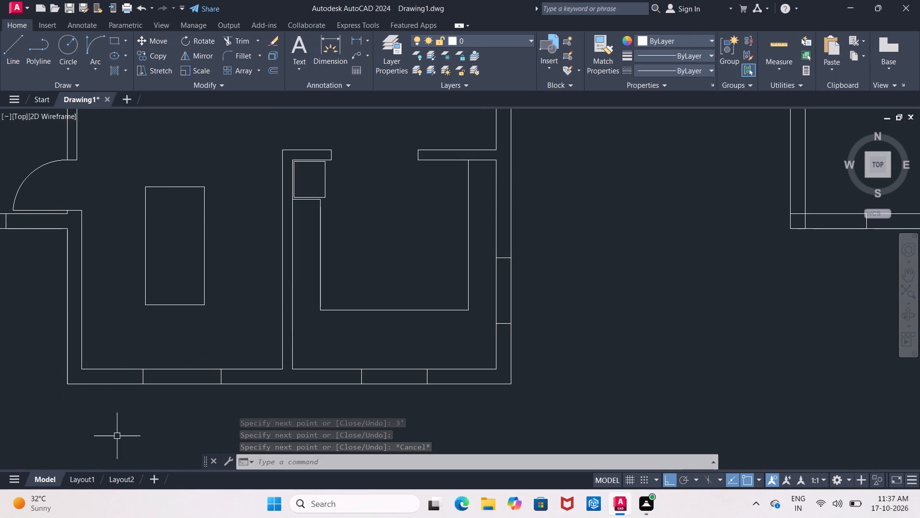
scroll(218, 341, down, 2)
middle_drag(206, 313, 173, 297)
scroll(170, 290, up, 1)
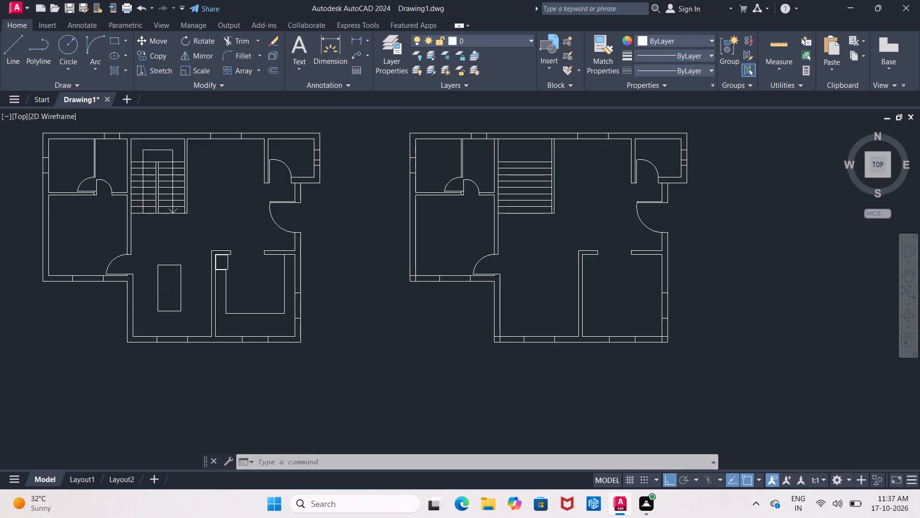
scroll(170, 290, up, 1)
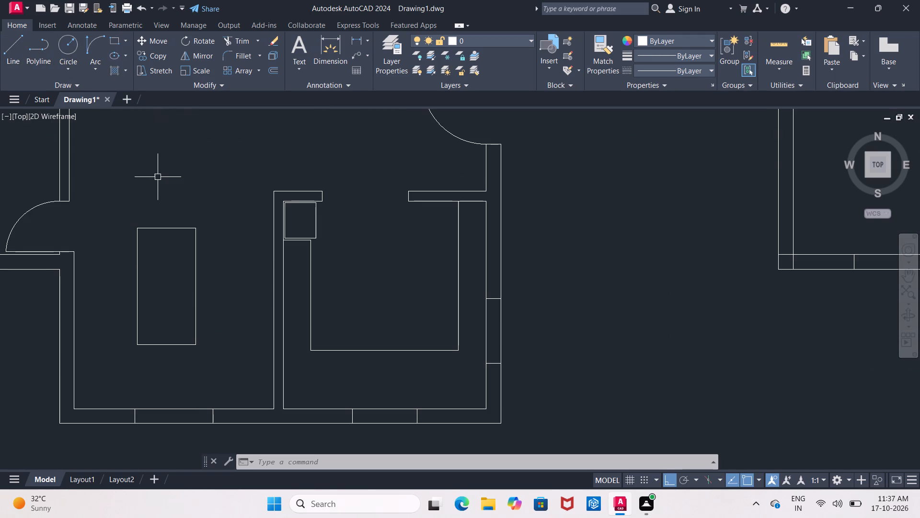
key(o)
key(Return)
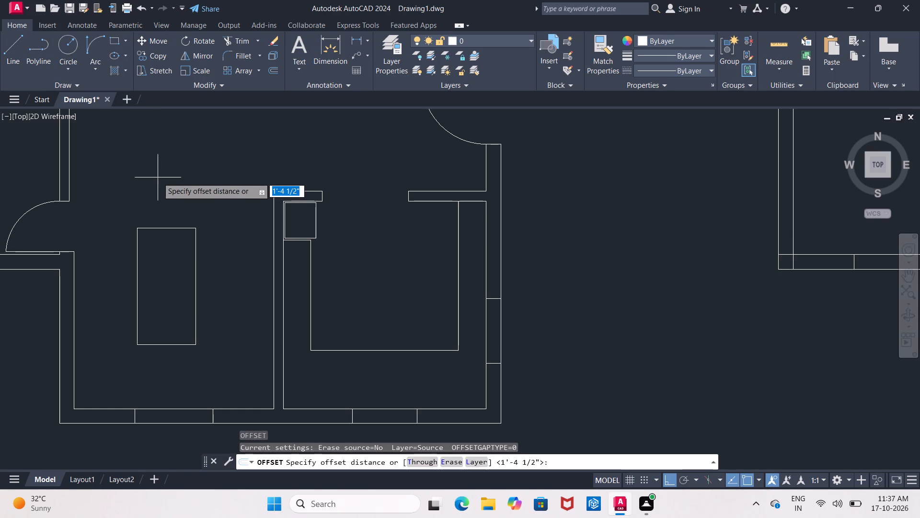
key(1)
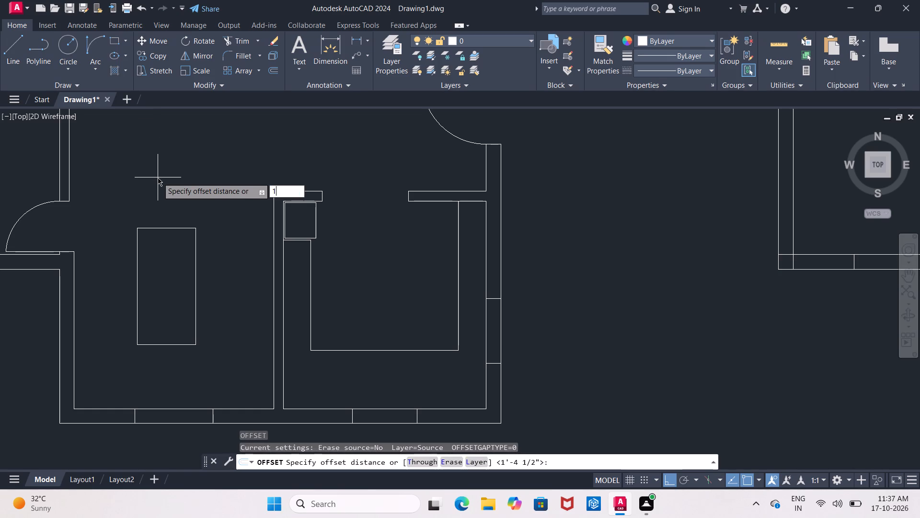
text('5)
key(shift+quotedbl)
key(Return)
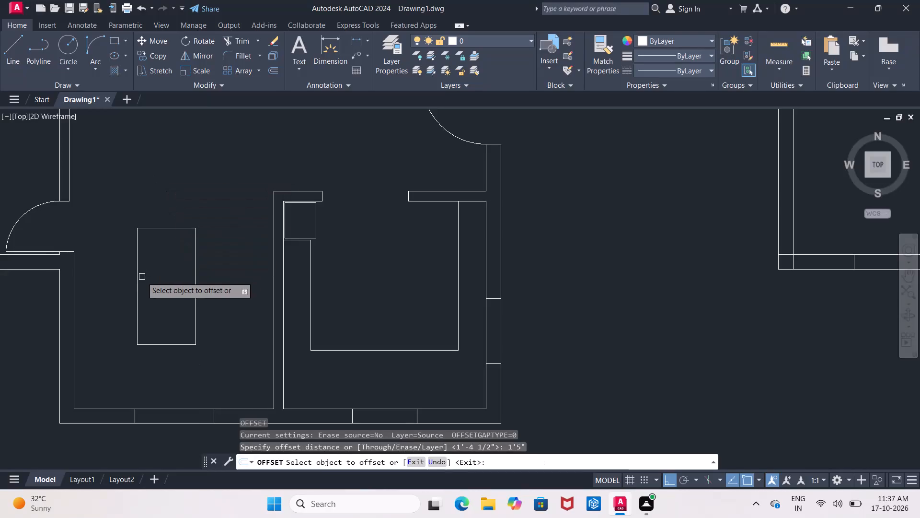
click(135, 282)
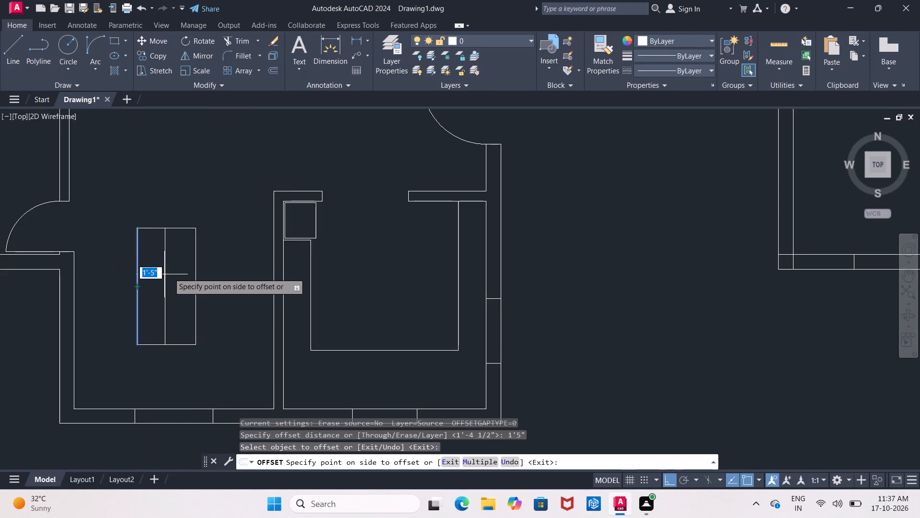
click(169, 273)
key(Return)
Offset the rectangle's inner vertical line 5" to the right and 9" to the left, and the right copy another 5" to the right.
key(Return)
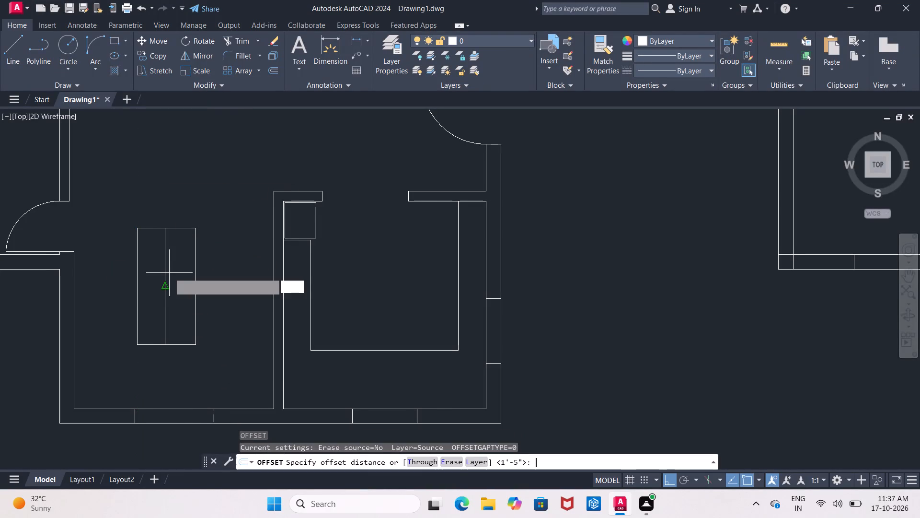
text(5")
key(Return)
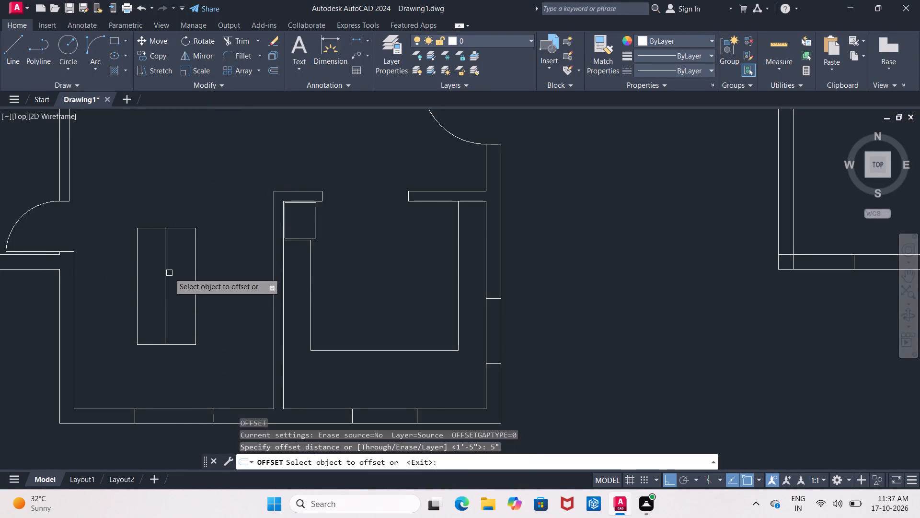
click(165, 246)
click(177, 252)
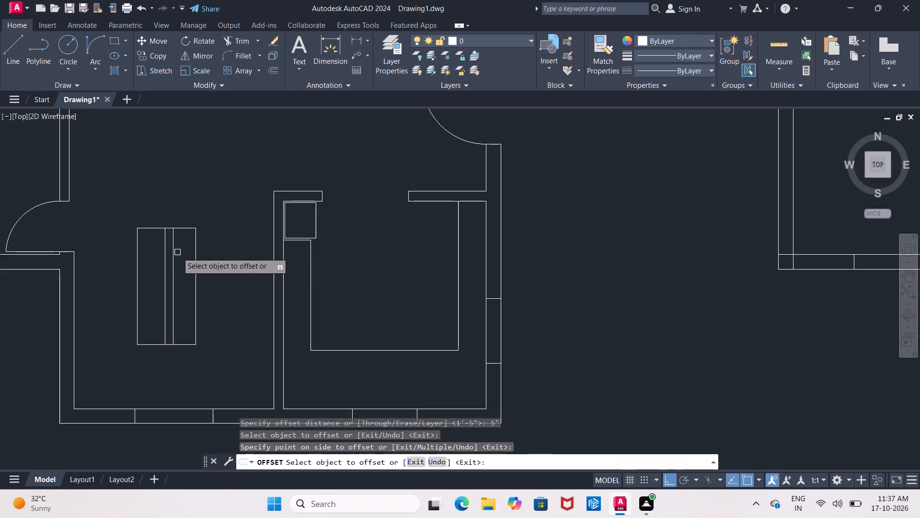
click(163, 251)
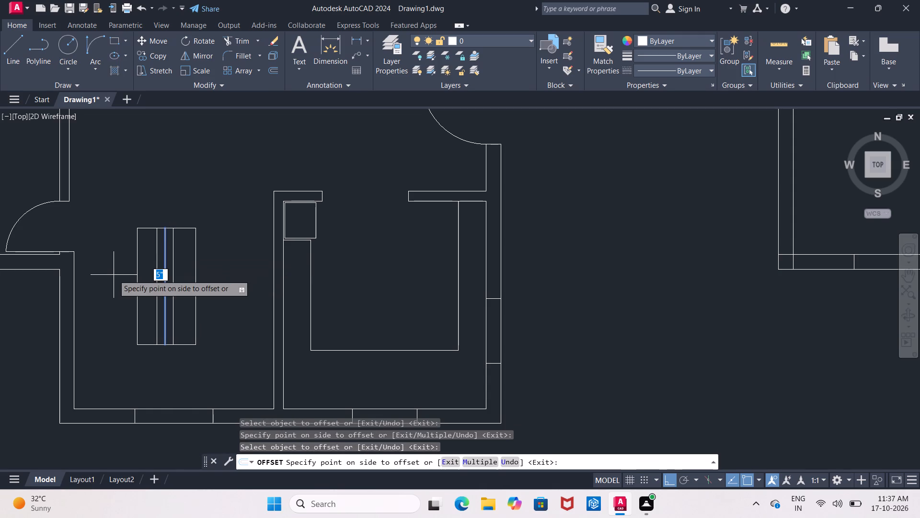
key(BackSpace)
key(9)
key(shift+quotedbl)
key(Return)
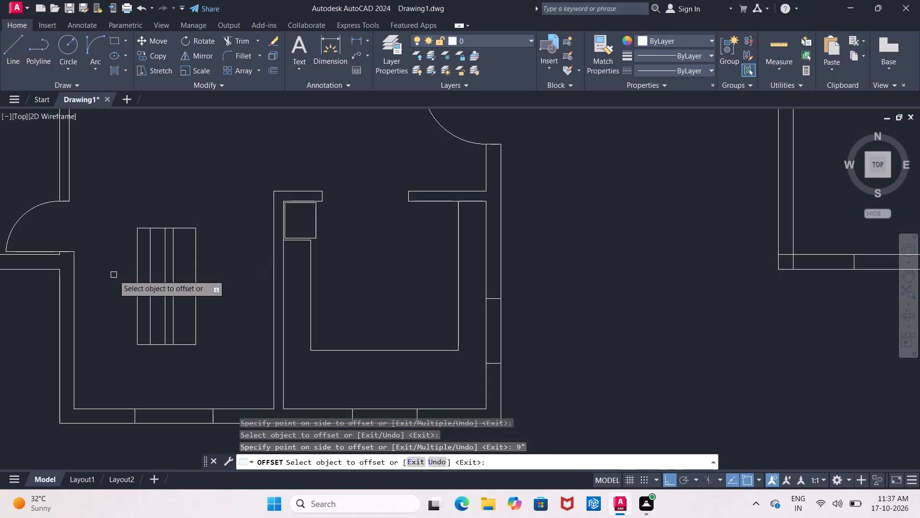
click(174, 274)
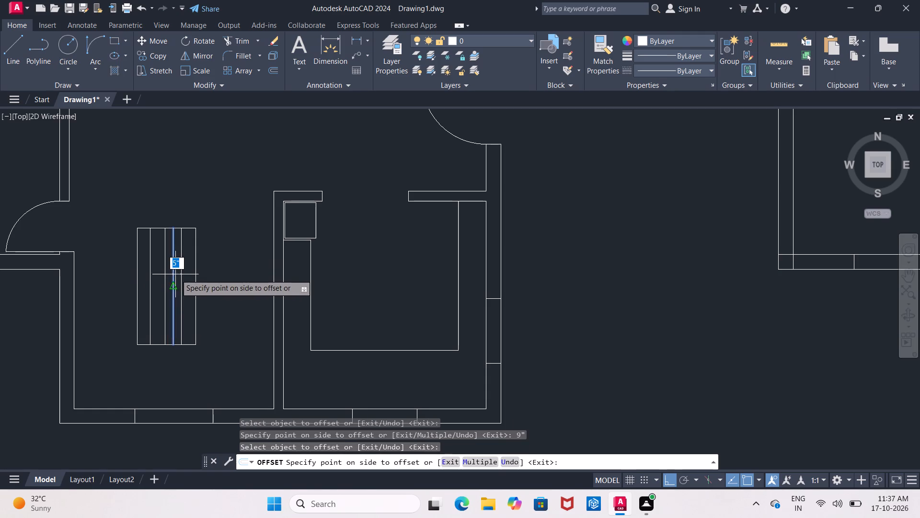
click(185, 275)
key(Escape)
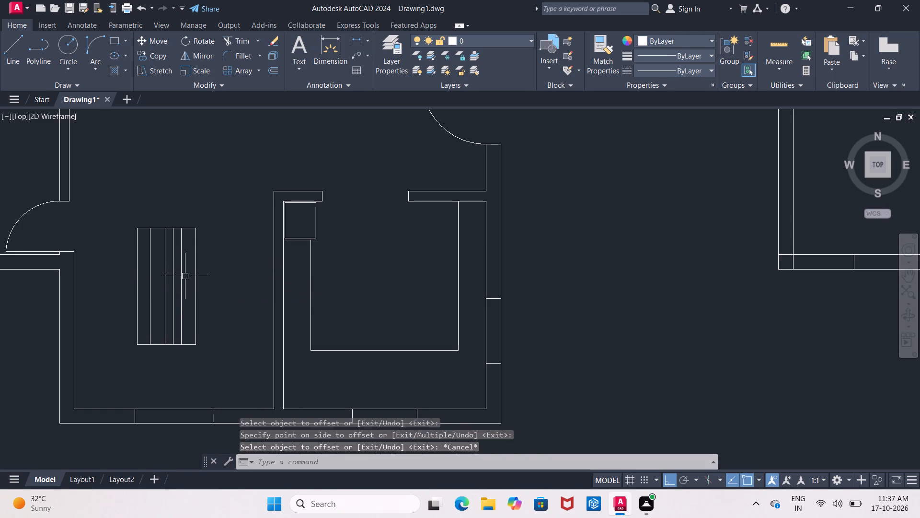
Delete the two middle vertical lines inside the rectangle, keeping the outer pair.
click(174, 283)
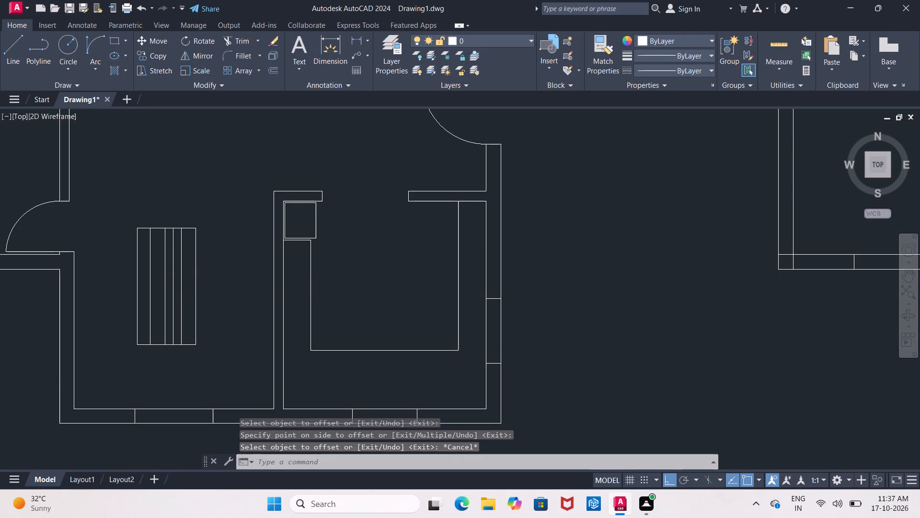
click(167, 290)
key(Delete)
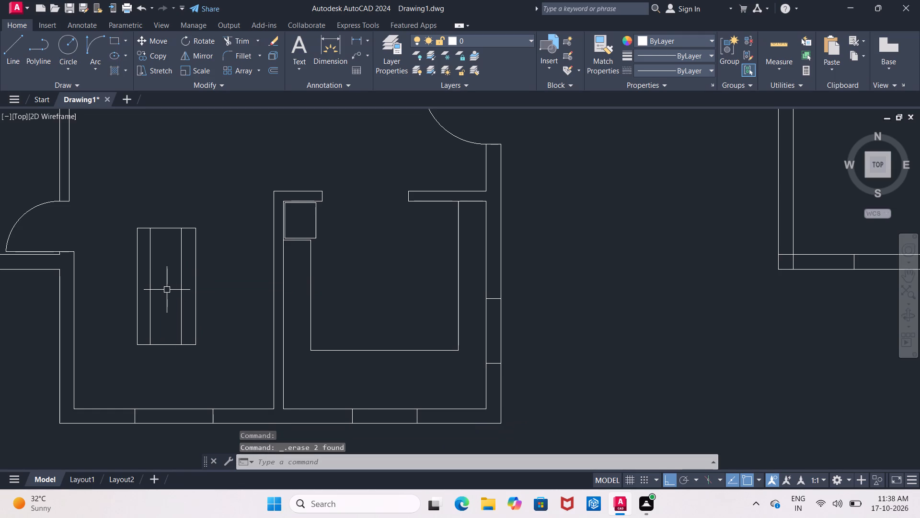
Offset the rectangle's top side 1' upward, outside the rectangle.
key(o)
key(Return)
text(1')
key(Return)
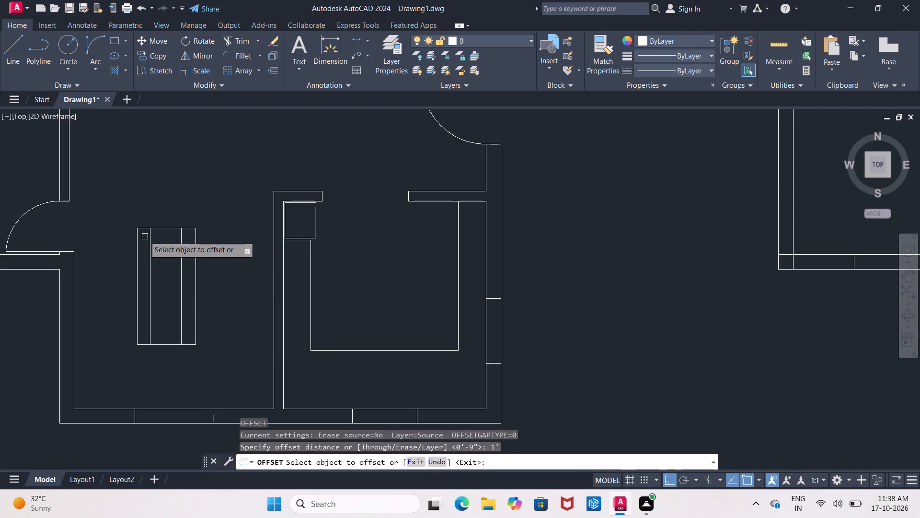
click(170, 227)
click(168, 216)
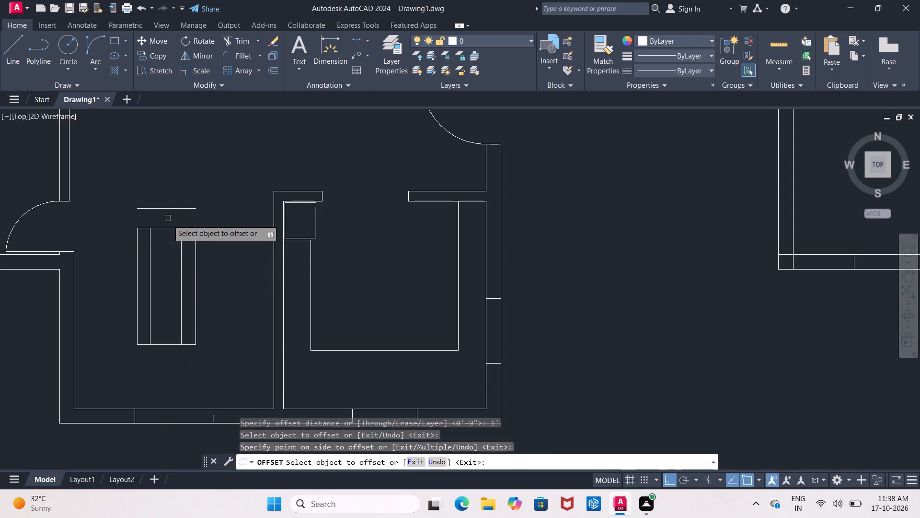
key(Escape)
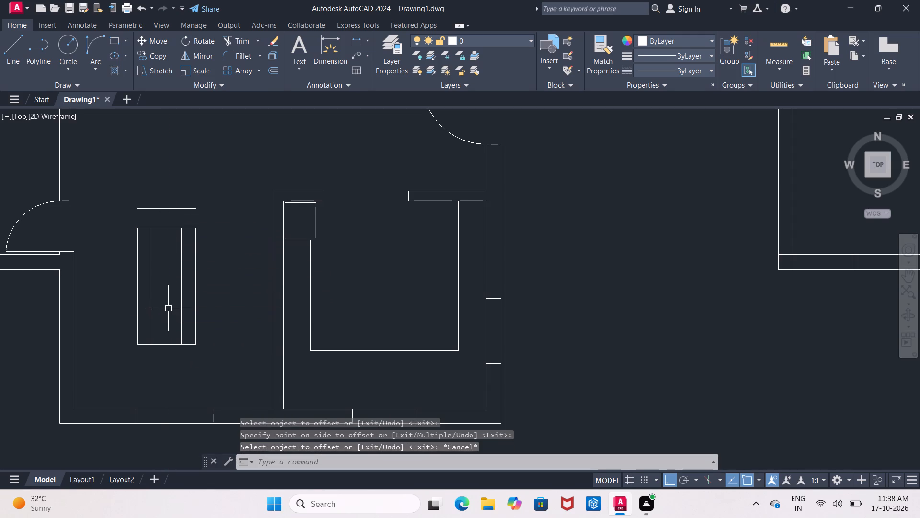
Extend the two inner vertical lines up to the horizontal line above the rectangle.
text(EX)
key(Return)
key(Return)
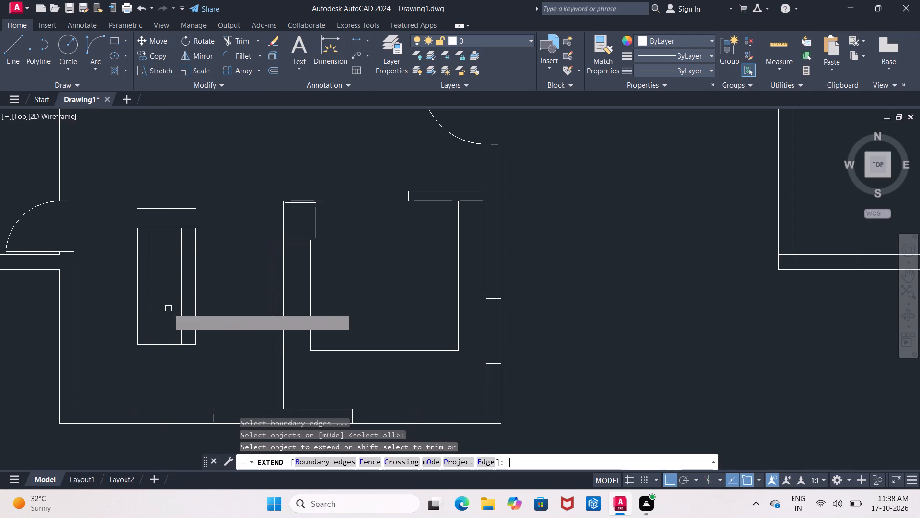
click(151, 259)
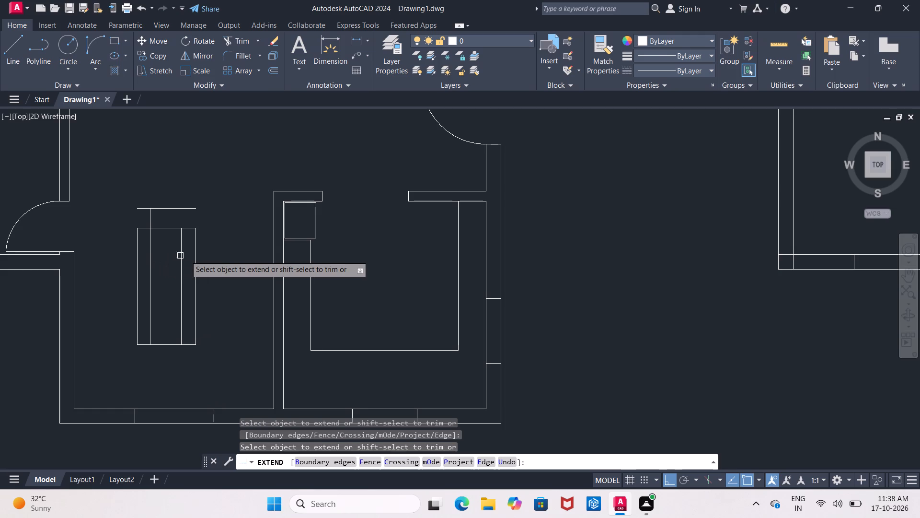
click(182, 258)
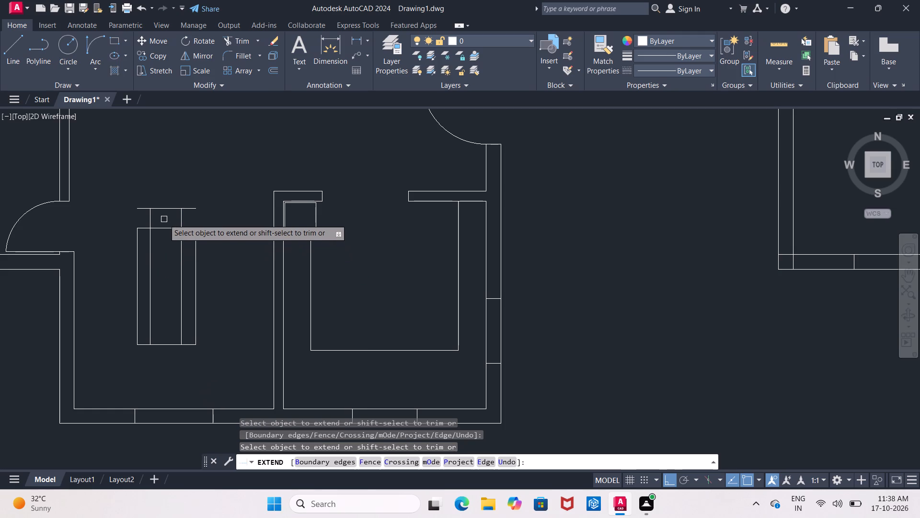
middle_drag(164, 219, 168, 250)
scroll(168, 250, up, 2)
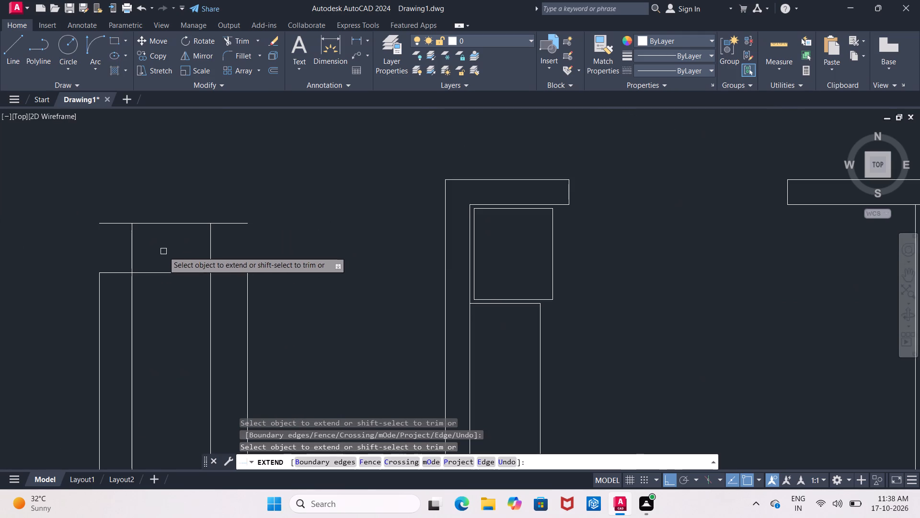
key(Escape)
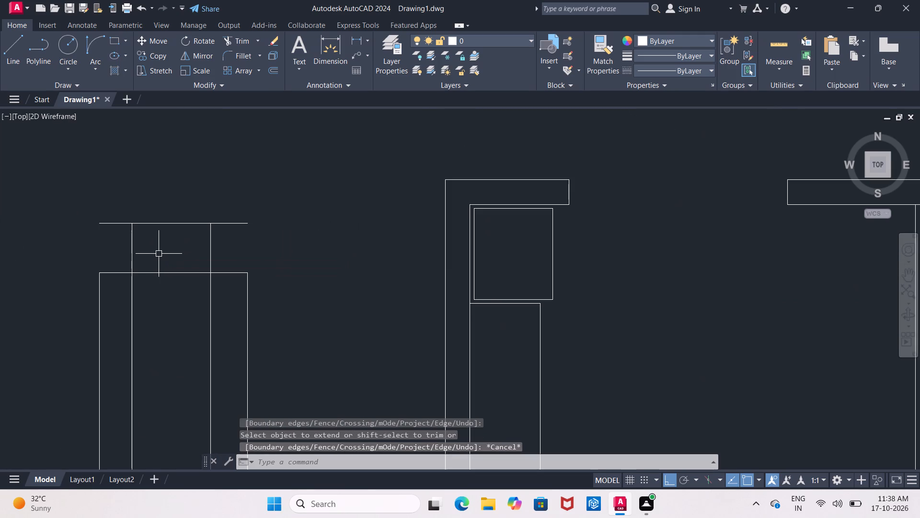
Offset the horizontal line above the rectangle 4" upward.
key(o)
key(Return)
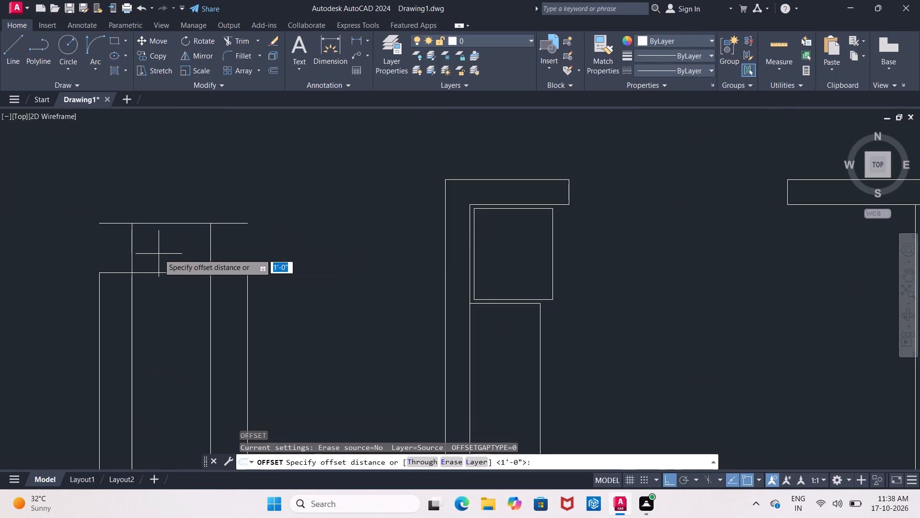
text(4")
key(Return)
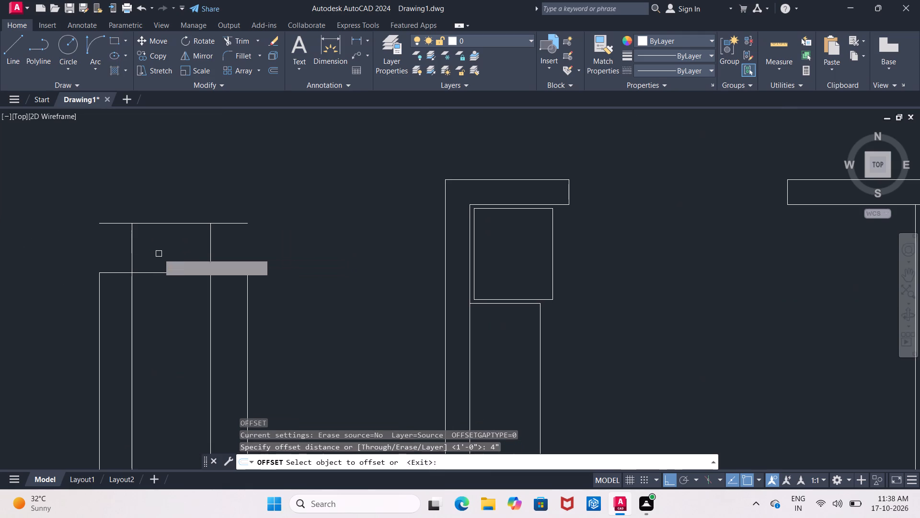
click(155, 224)
click(157, 172)
key(Escape)
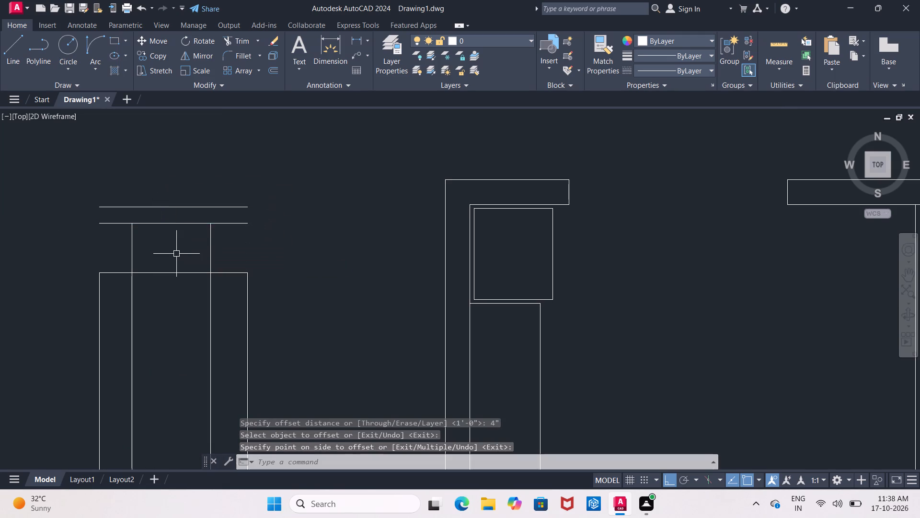
Extend the two inner vertical lines up to the topmost horizontal line above the rectangle.
text(EX)
key(Return)
key(Return)
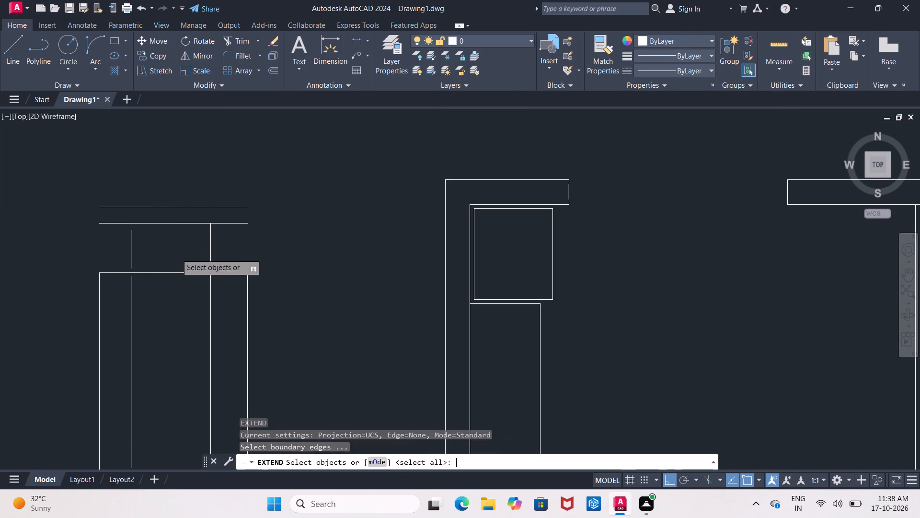
click(133, 237)
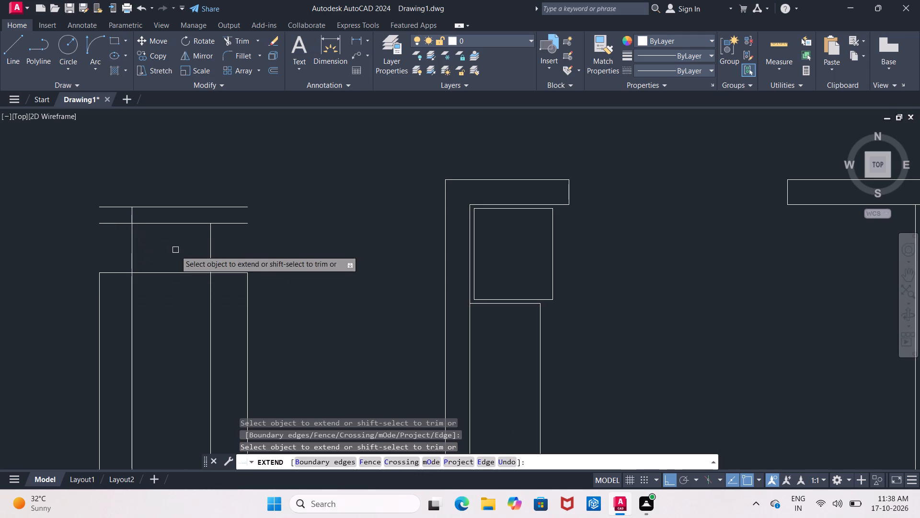
click(214, 245)
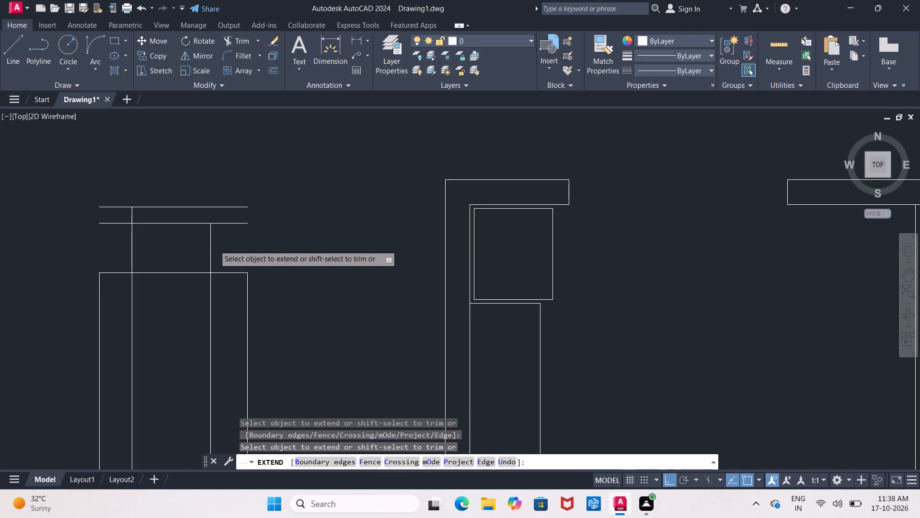
double_click(210, 249)
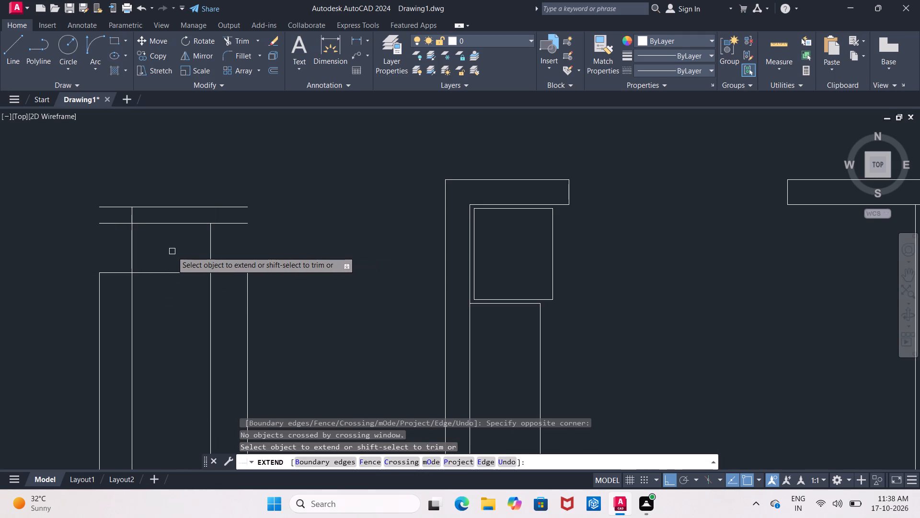
key(Escape)
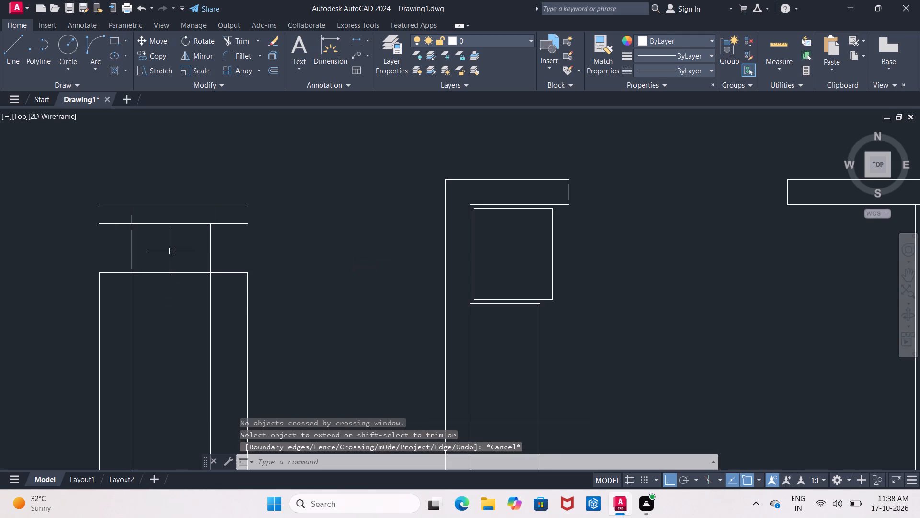
text(TR)
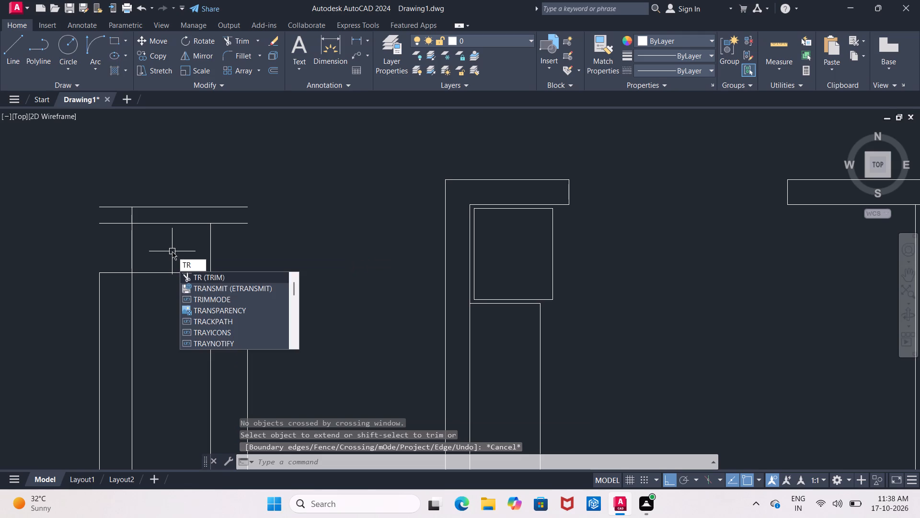
key(Escape)
key(Escape)
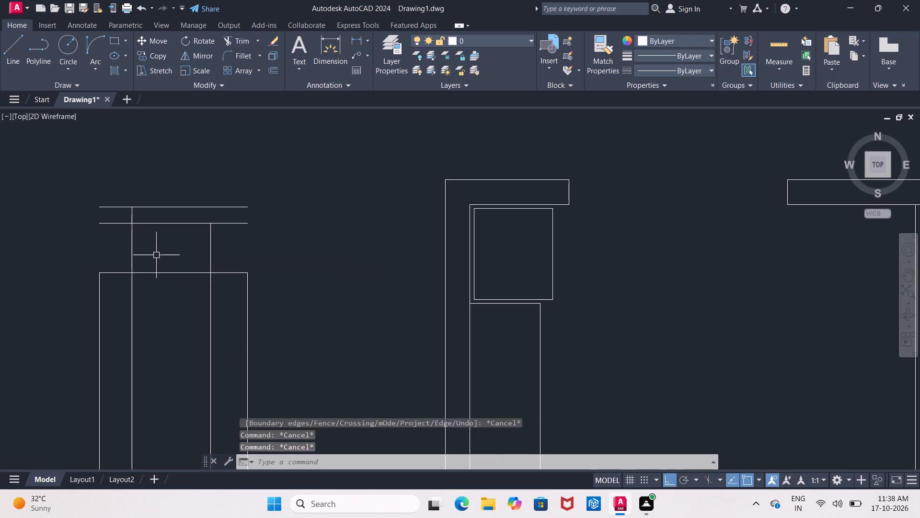
text(EX)
key(Return)
key(Return)
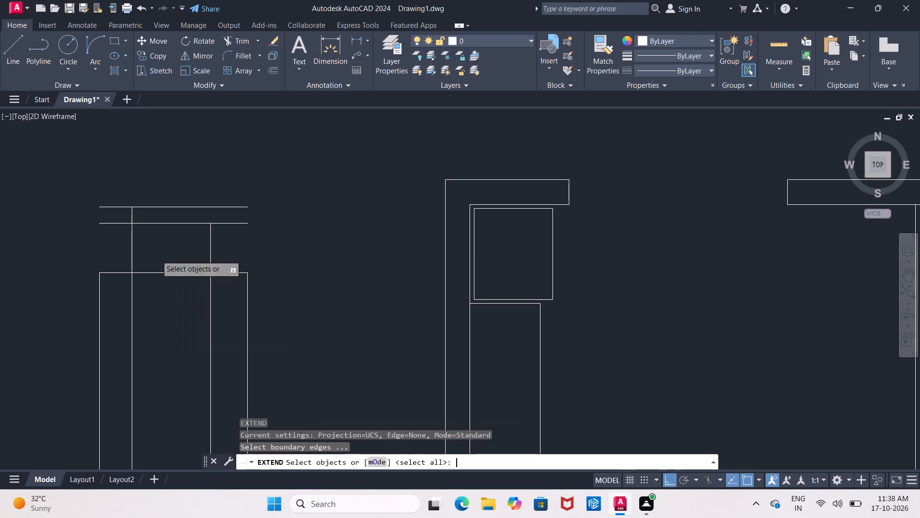
click(213, 252)
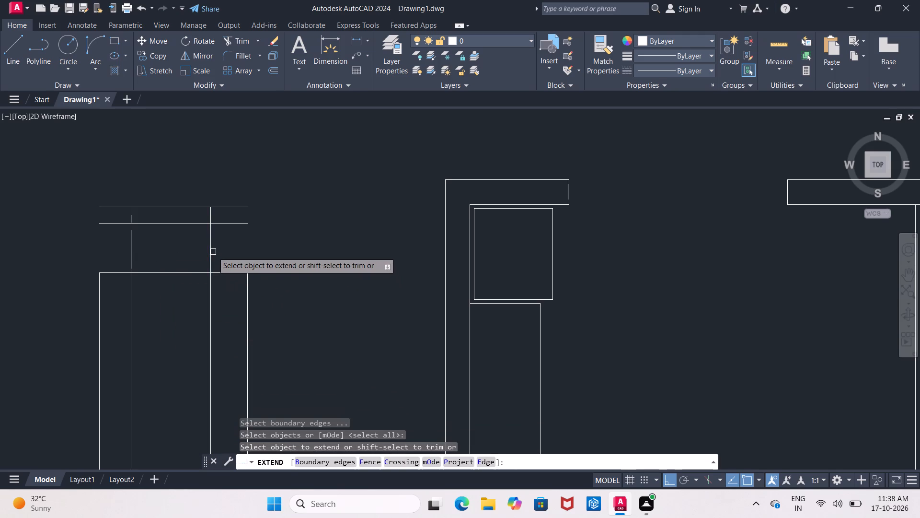
key(Escape)
Trim the ends of the two upper horizontal lines that overhang the inner vertical lines on both sides.
text(TR)
key(Return)
key(Return)
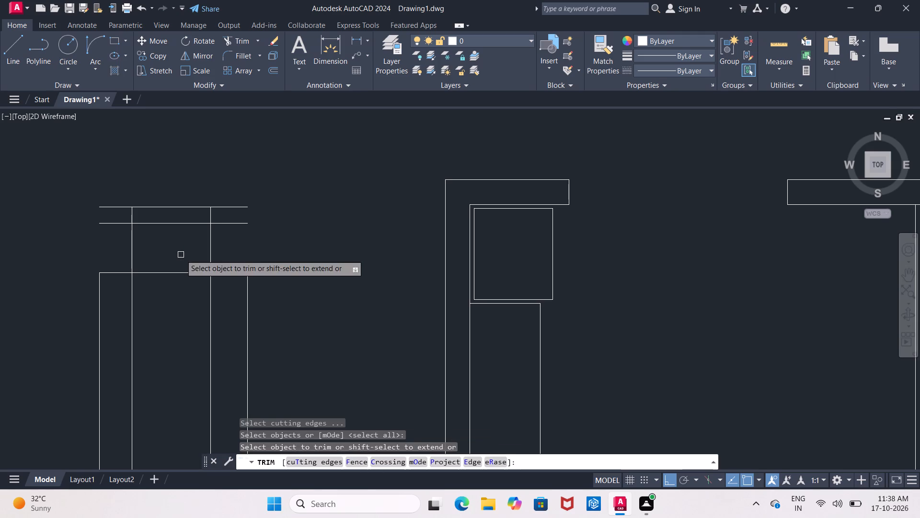
drag(218, 174, 222, 179)
click(256, 235)
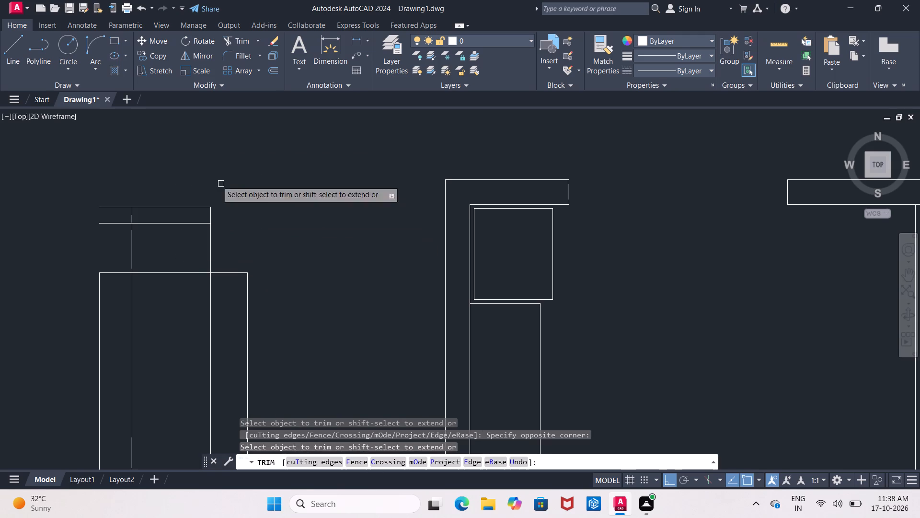
click(86, 186)
click(111, 240)
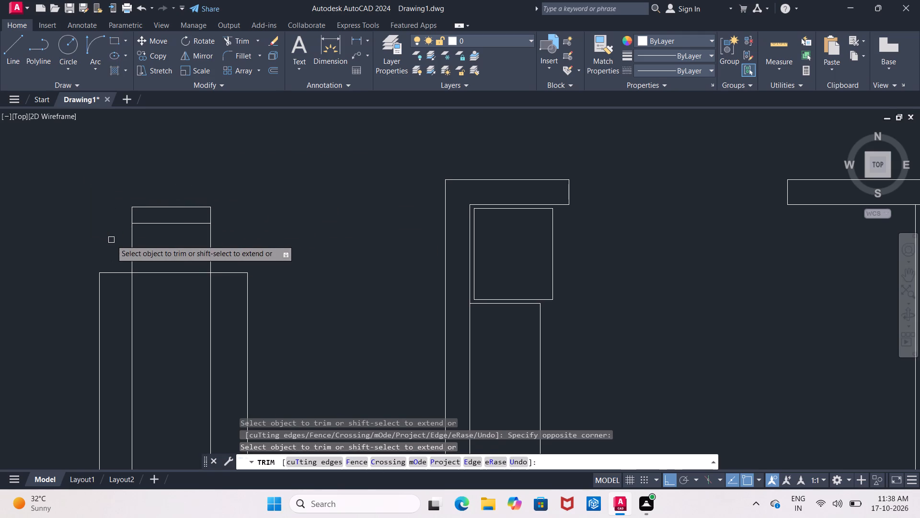
scroll(111, 240, down, 1)
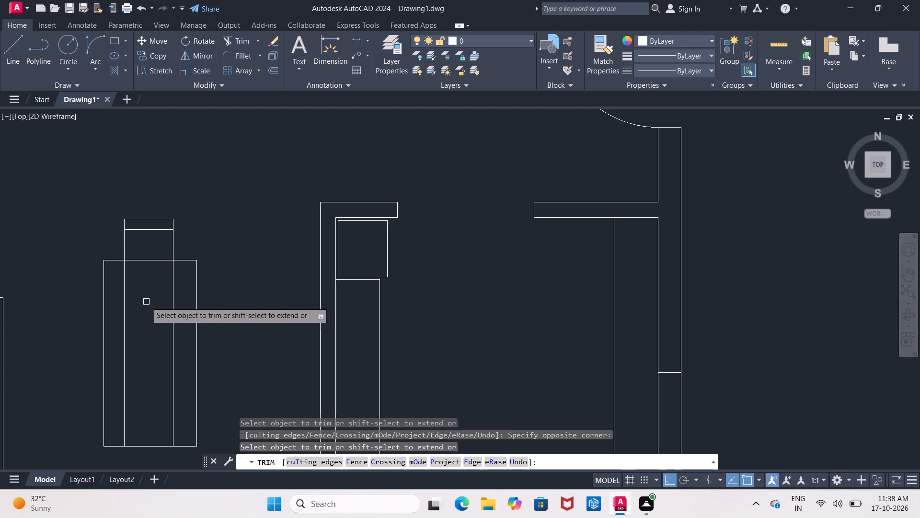
key(Escape)
Measure the vertical gap between the rectangle's top side and the first horizontal line above it using a linear dimension.
middle_drag(148, 357, 132, 292)
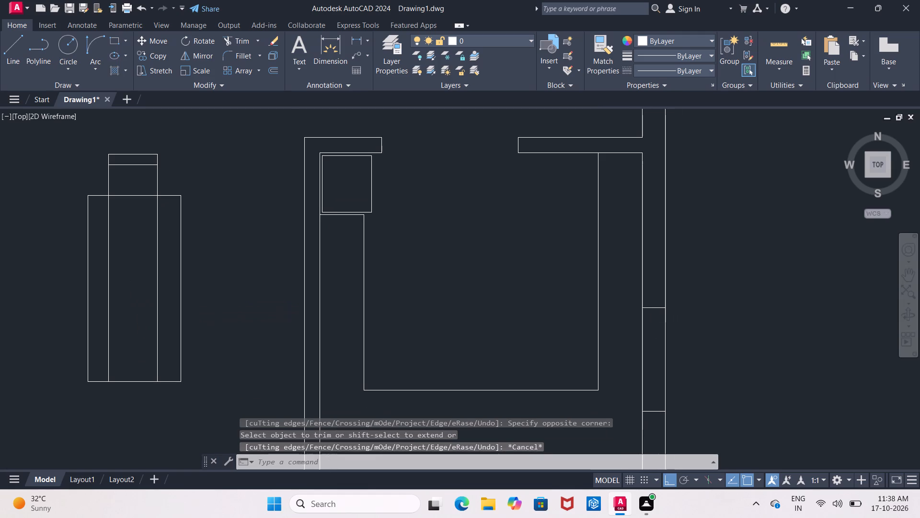
click(356, 41)
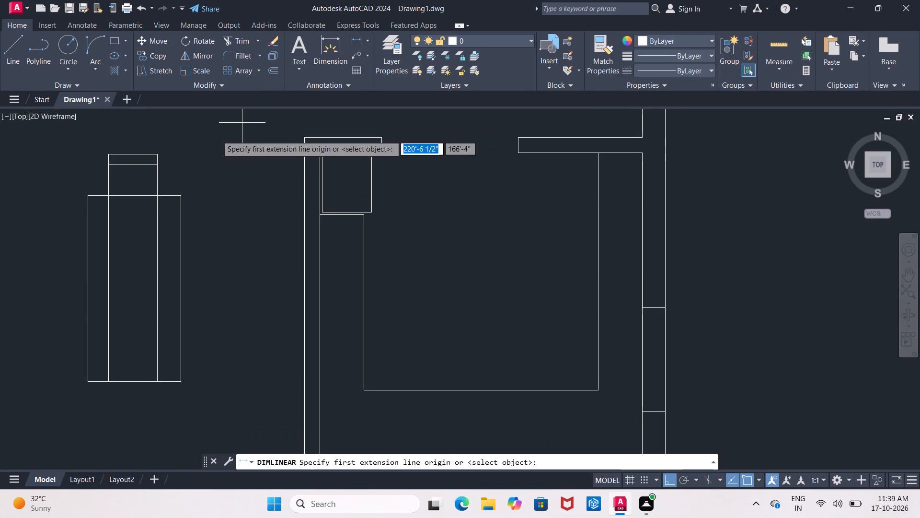
click(157, 167)
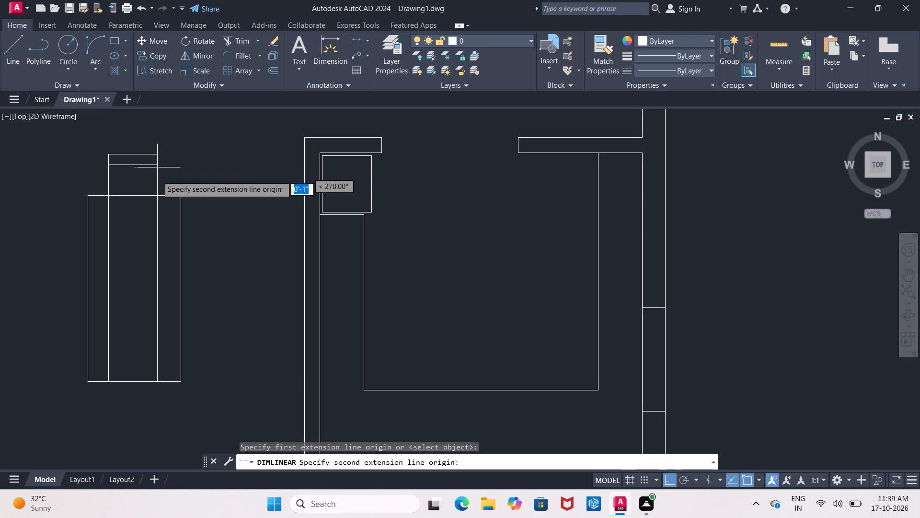
click(157, 195)
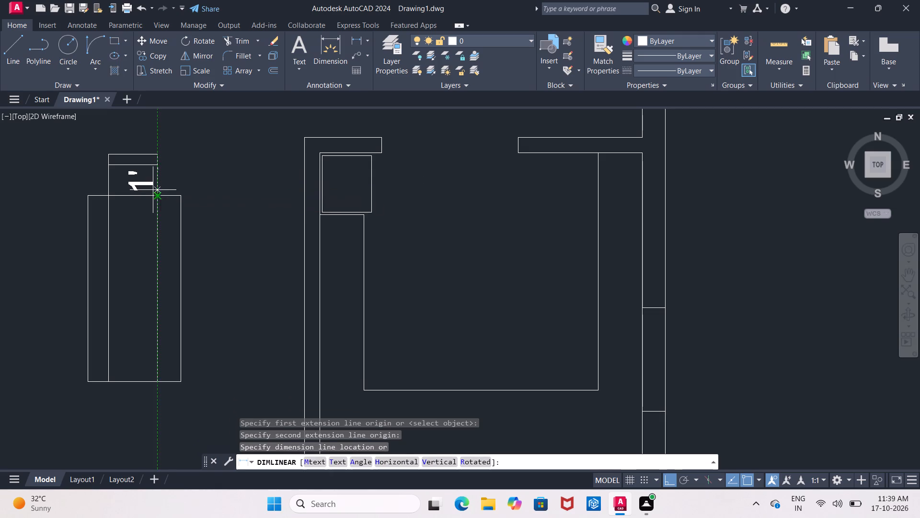
key(Escape)
Offset the rectangle's bottom side 1' downward, outside the rectangle.
scroll(145, 364, up, 1)
middle_drag(145, 364, 134, 307)
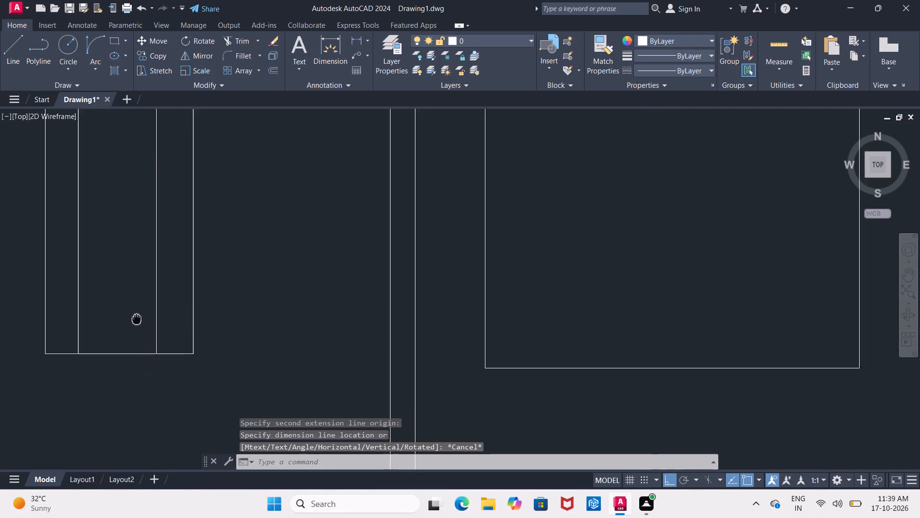
middle_drag(134, 307, 132, 302)
key(Escape)
key(o)
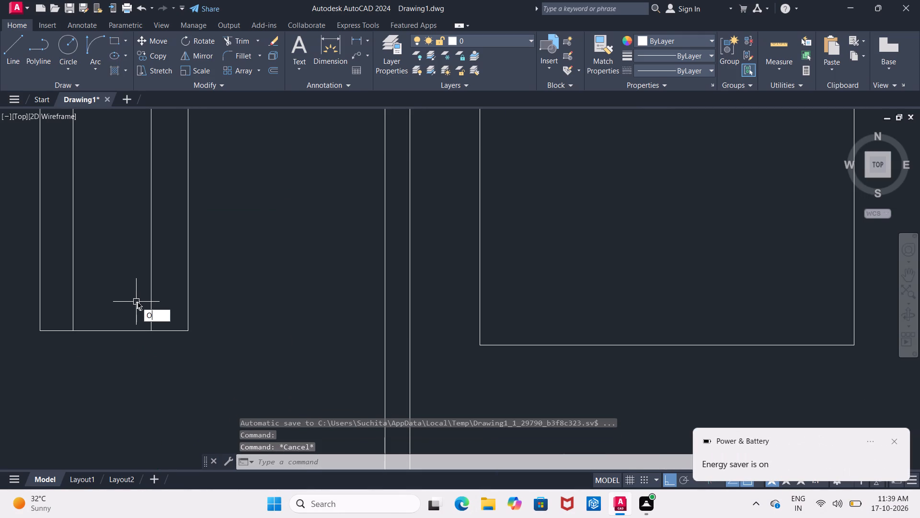
key(Return)
text(1')
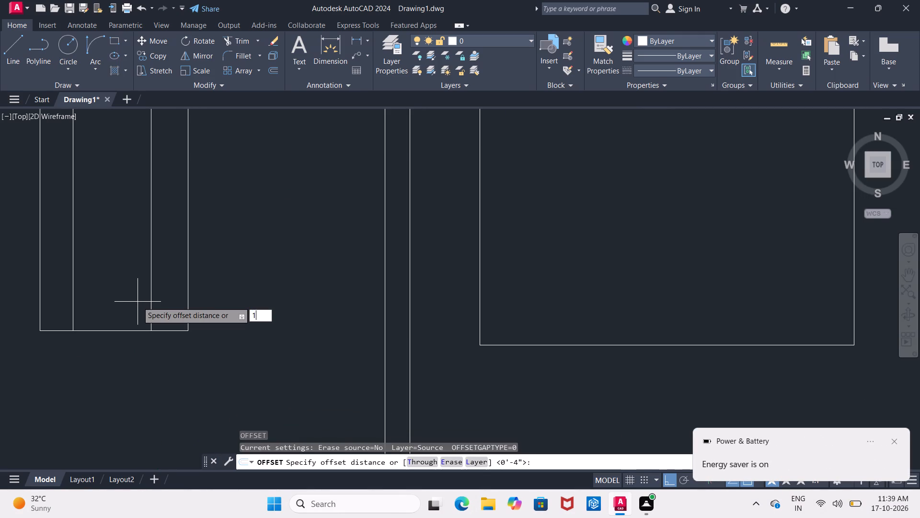
key(Return)
click(126, 330)
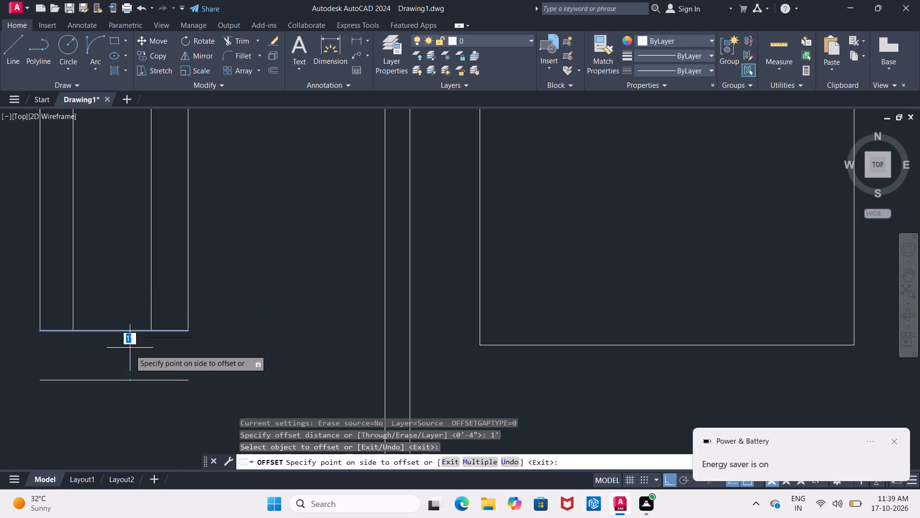
click(130, 357)
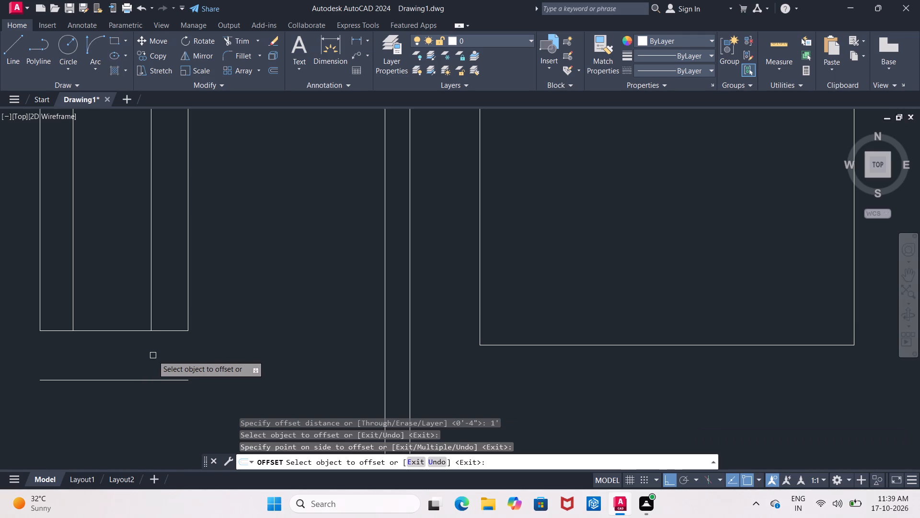
key(Escape)
Offset the horizontal line below the rectangle 4" downward.
key(o)
key(Return)
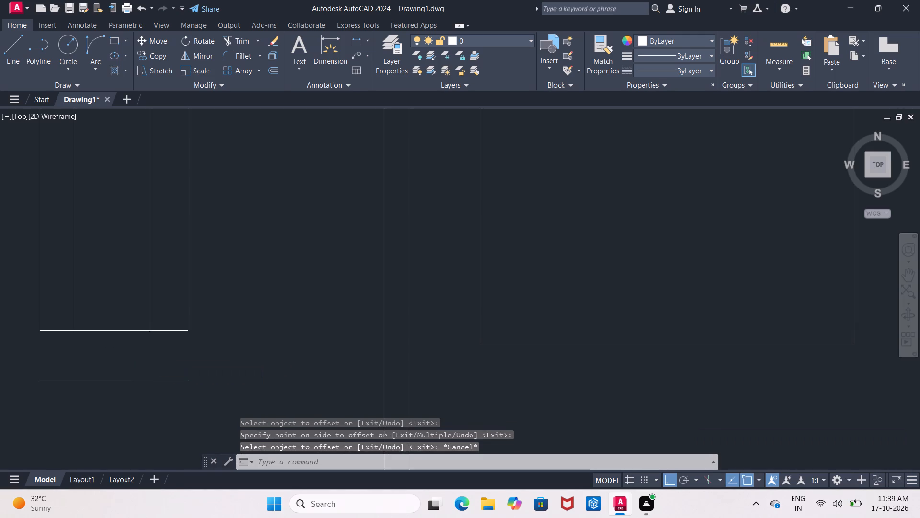
text(4")
key(Return)
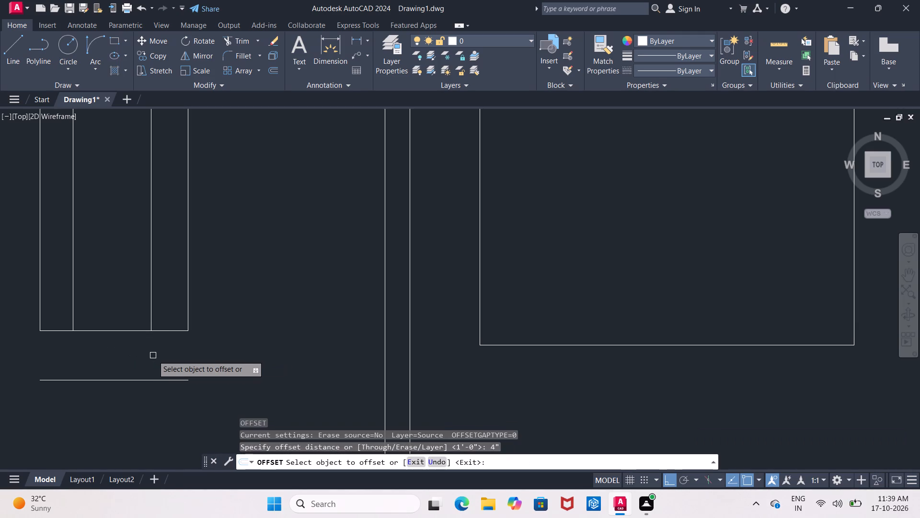
click(138, 379)
click(143, 408)
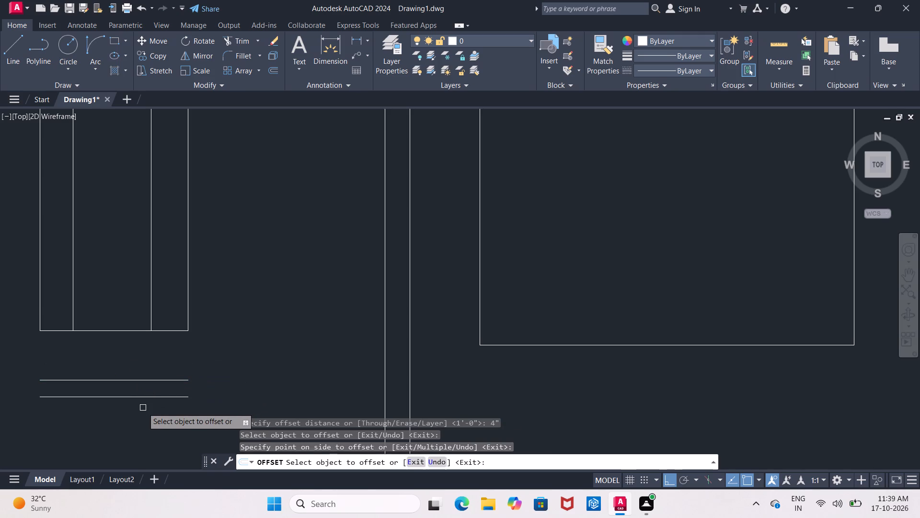
key(Escape)
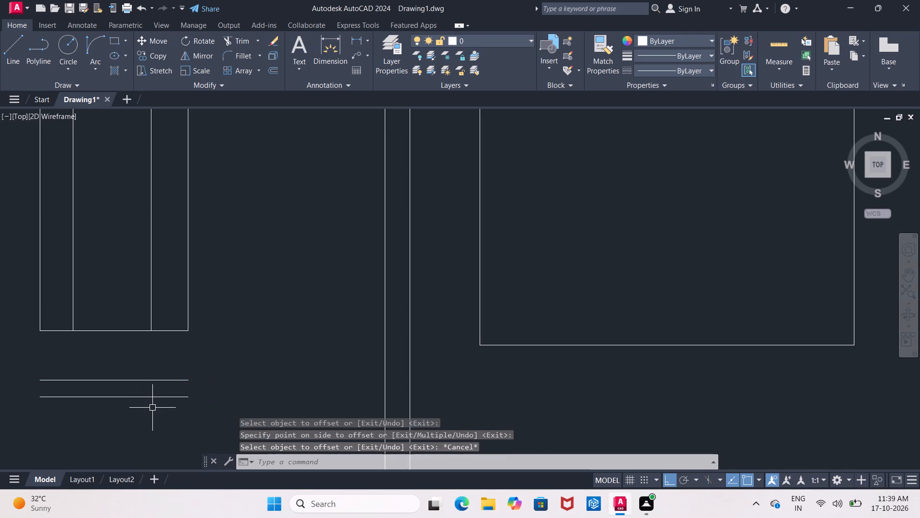
Extend the two inner vertical lines down to the lowest horizontal line below the rectangle.
text(EX)
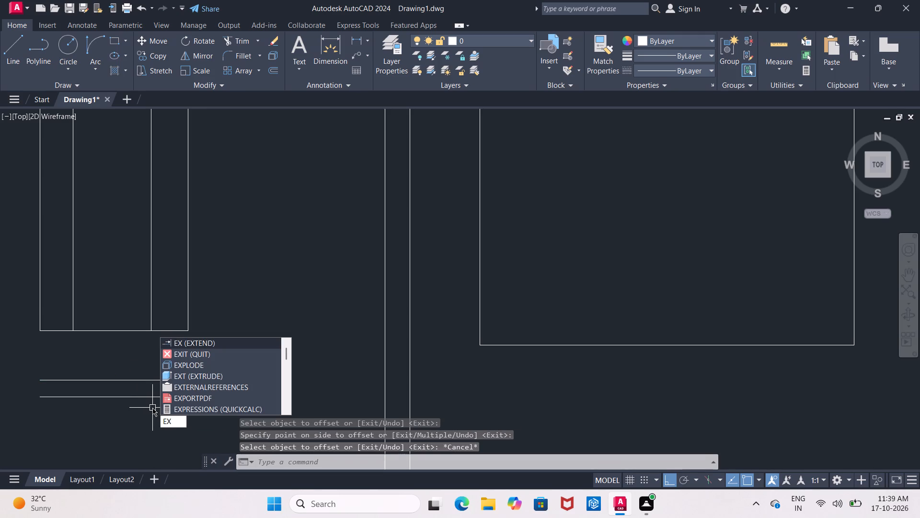
key(Return)
key(Return)
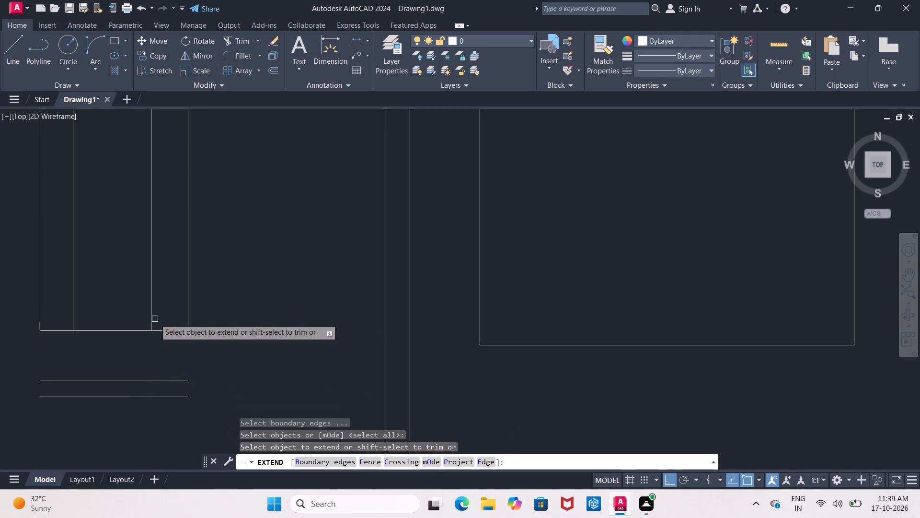
click(153, 317)
click(153, 322)
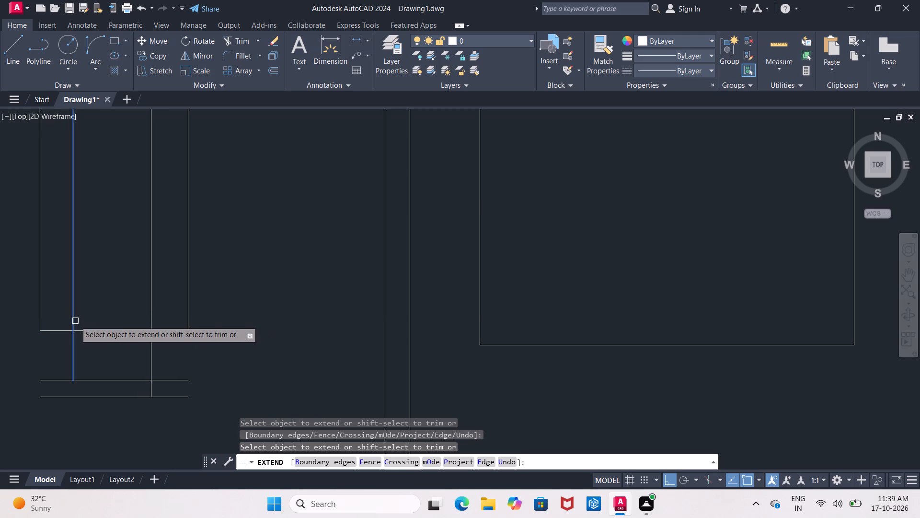
click(75, 321)
click(73, 326)
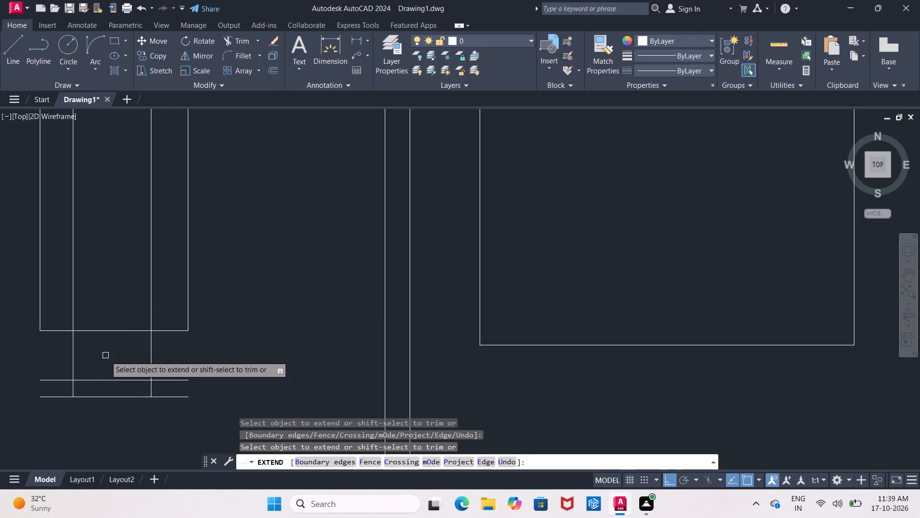
click(105, 356)
key(Escape)
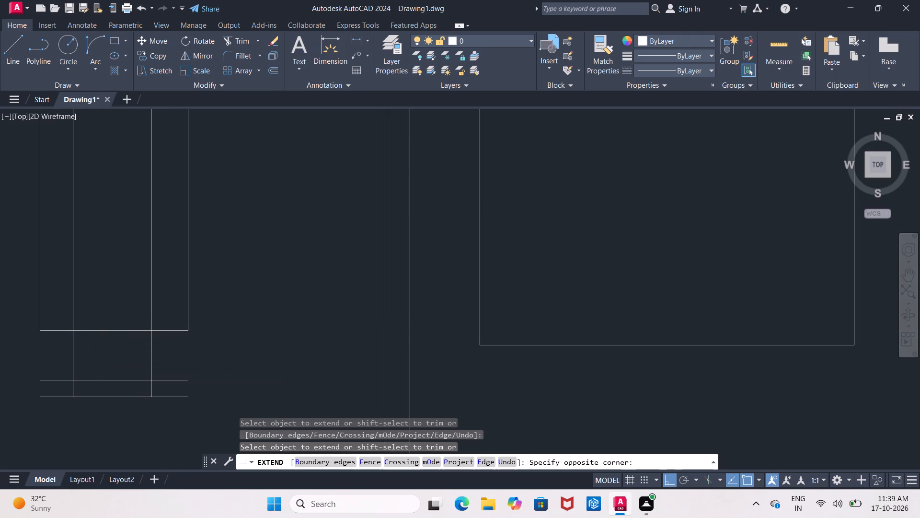
Trim the overhanging ends of the two horizontal lines below the rectangle back to the two inner vertical lines.
text(TR)
key(Return)
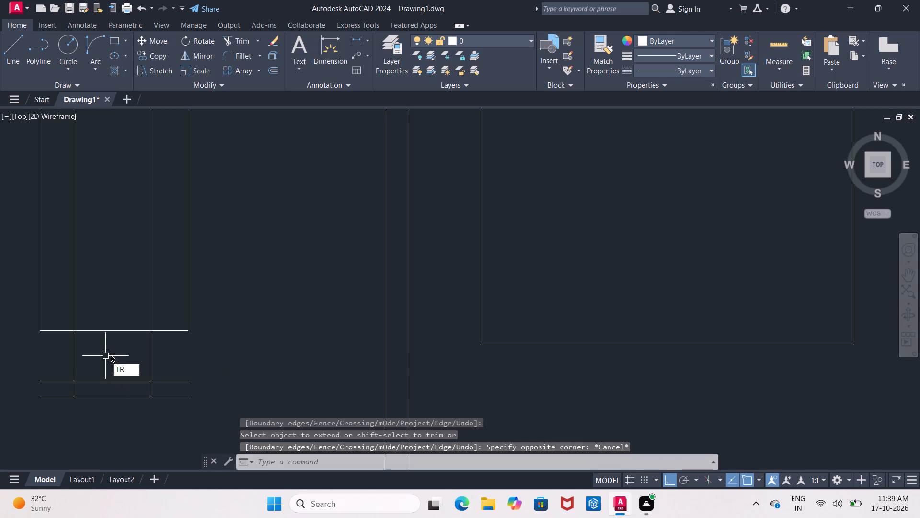
key(Return)
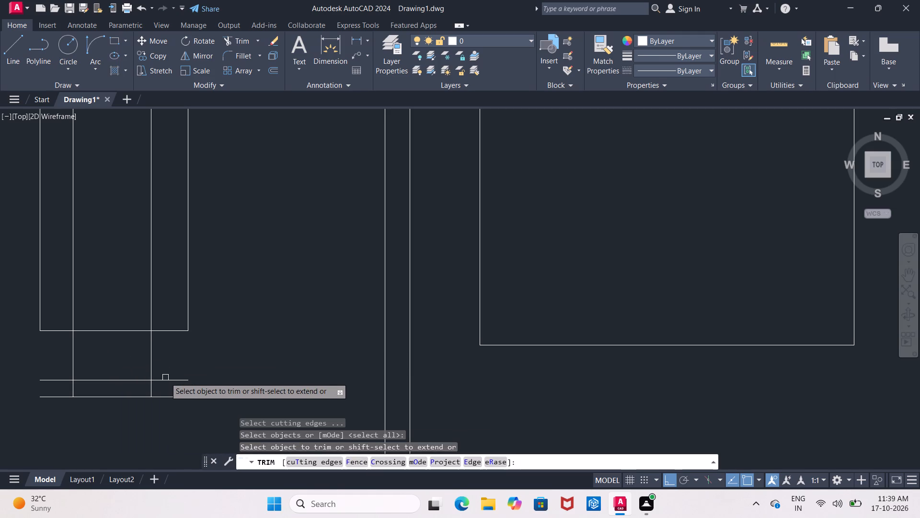
click(165, 383)
click(165, 397)
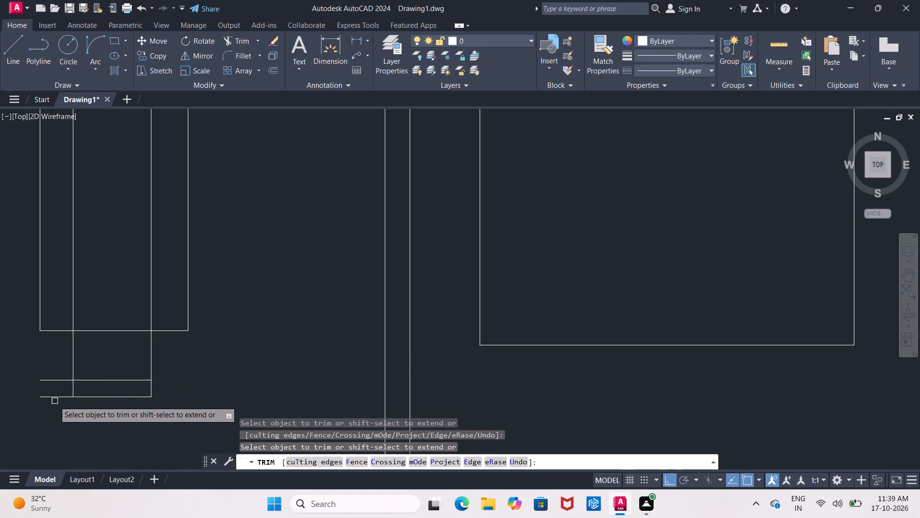
click(53, 398)
click(52, 382)
scroll(52, 382, down, 1)
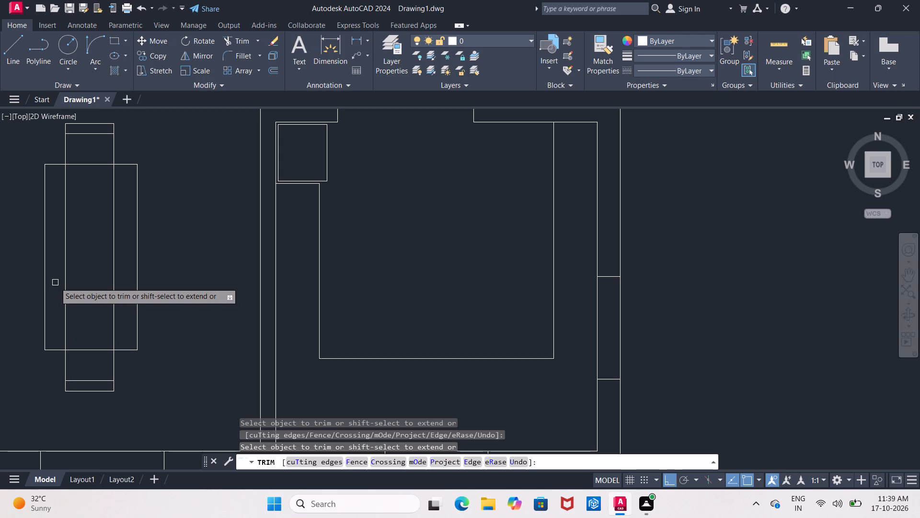
key(Escape)
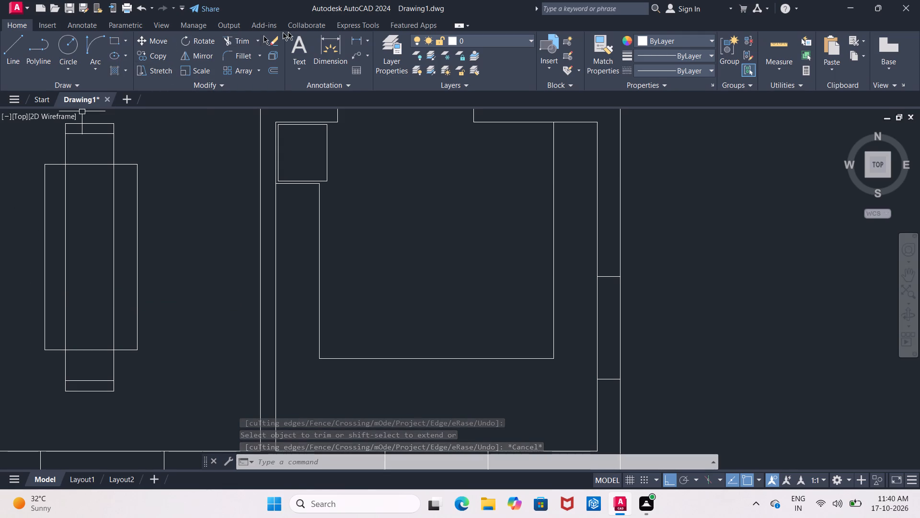
Measure the length of the table rectangle's right side with a linear dimension, without placing it.
click(357, 38)
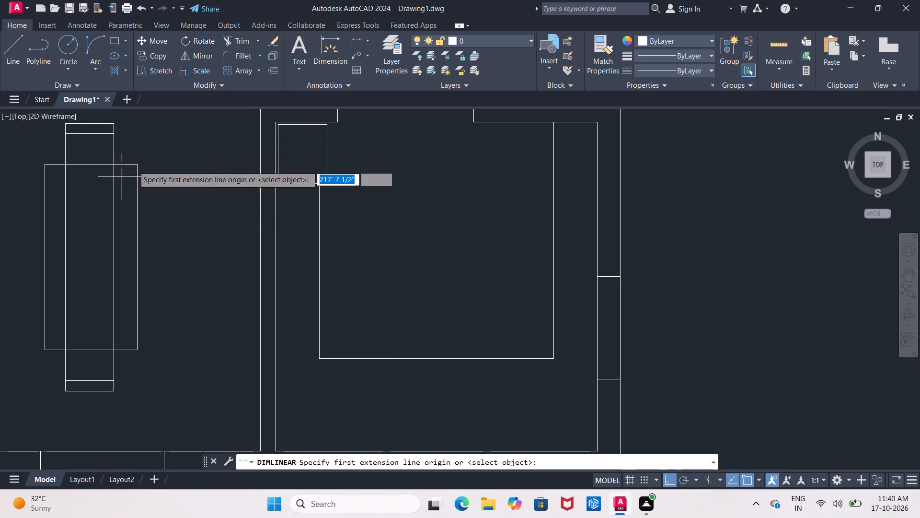
click(138, 166)
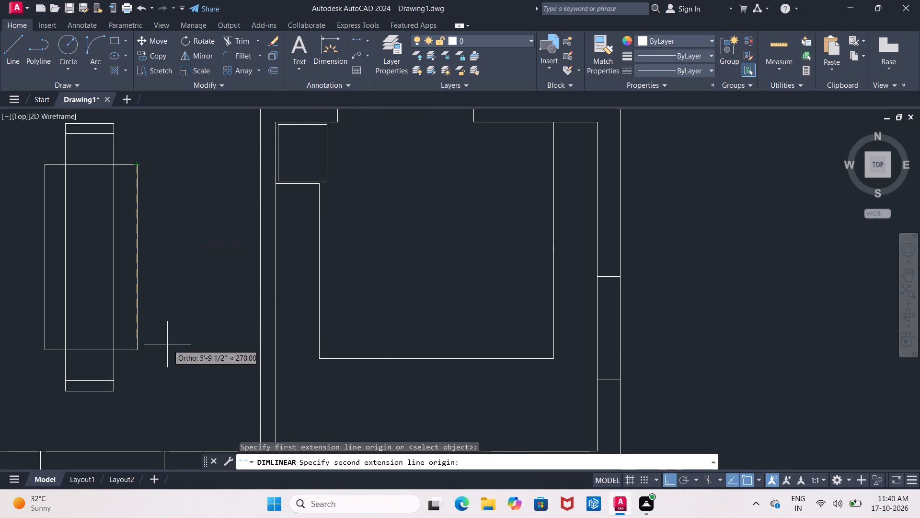
click(138, 350)
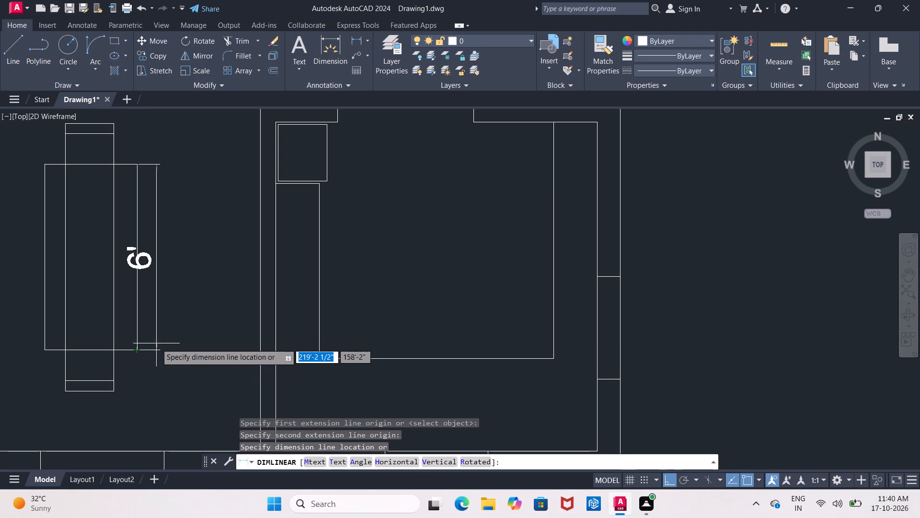
key(Escape)
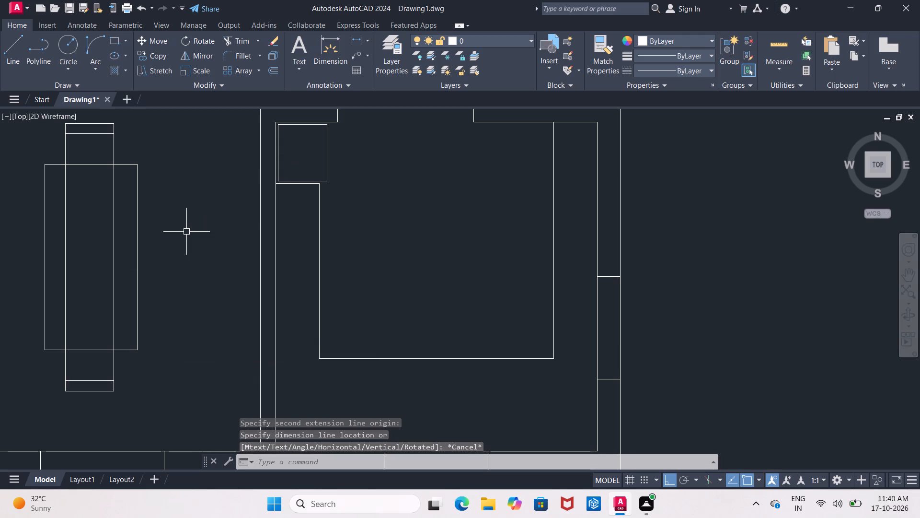
Offset the table rectangle's top and bottom sides 1'5" inward.
key(o)
key(Return)
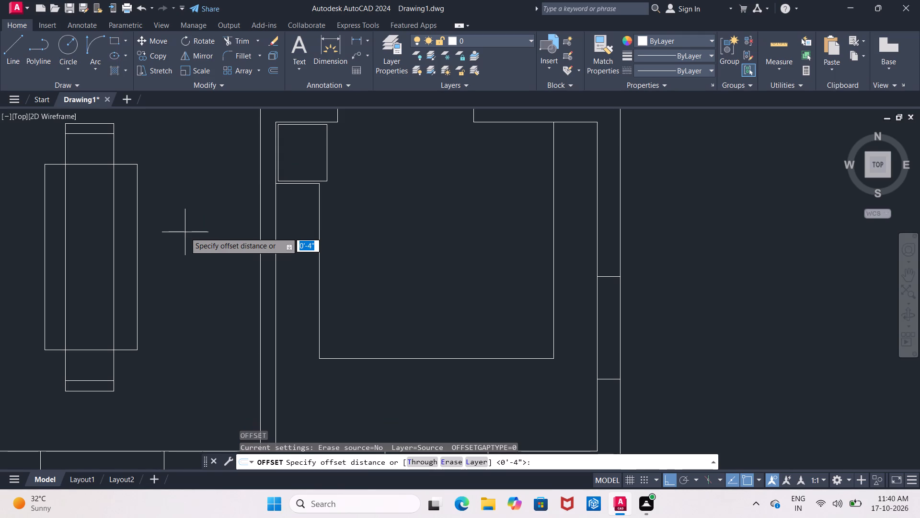
text(1'5)
key(shift+quotedbl)
key(Return)
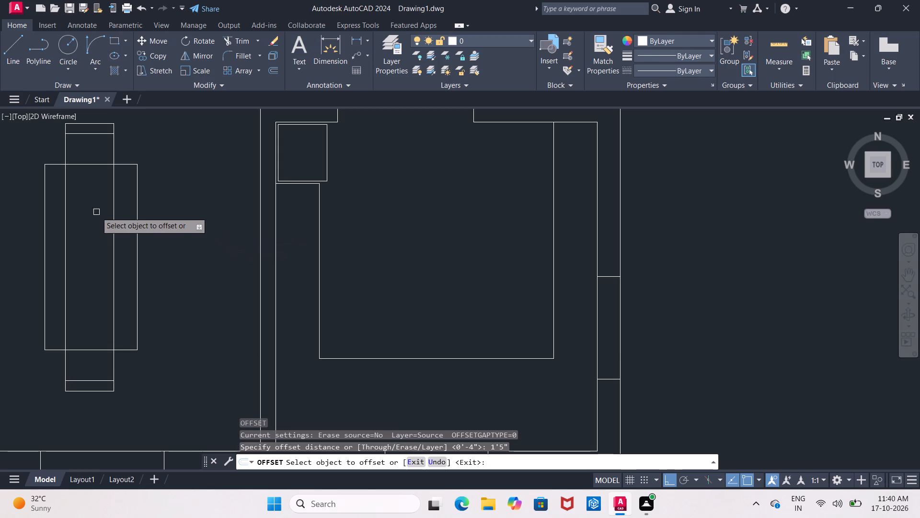
click(91, 166)
click(101, 250)
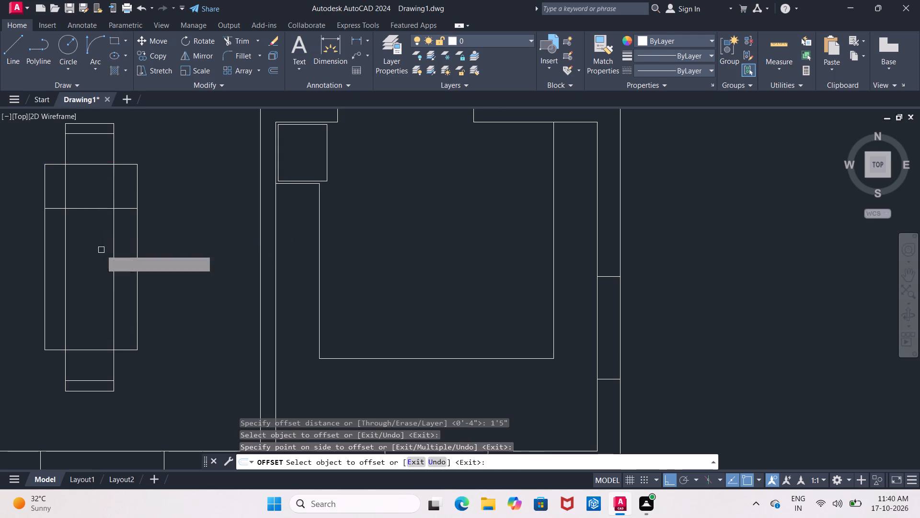
click(98, 351)
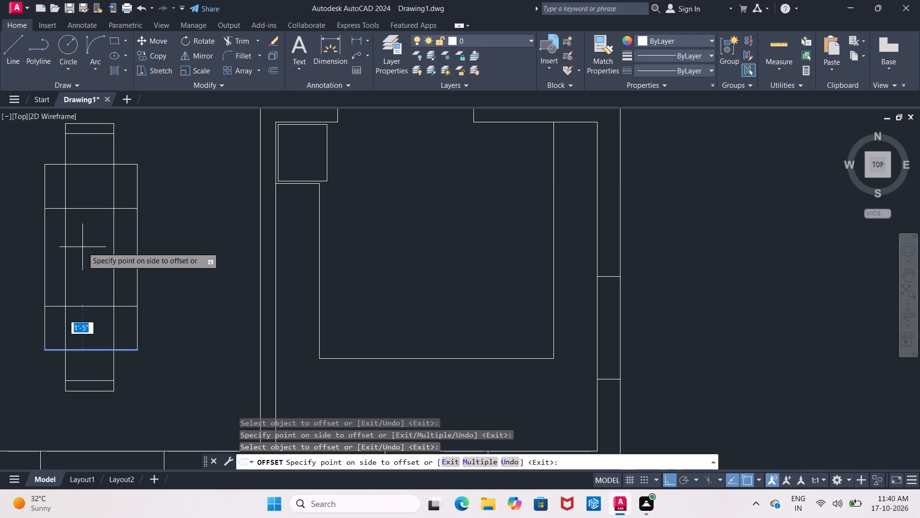
click(82, 247)
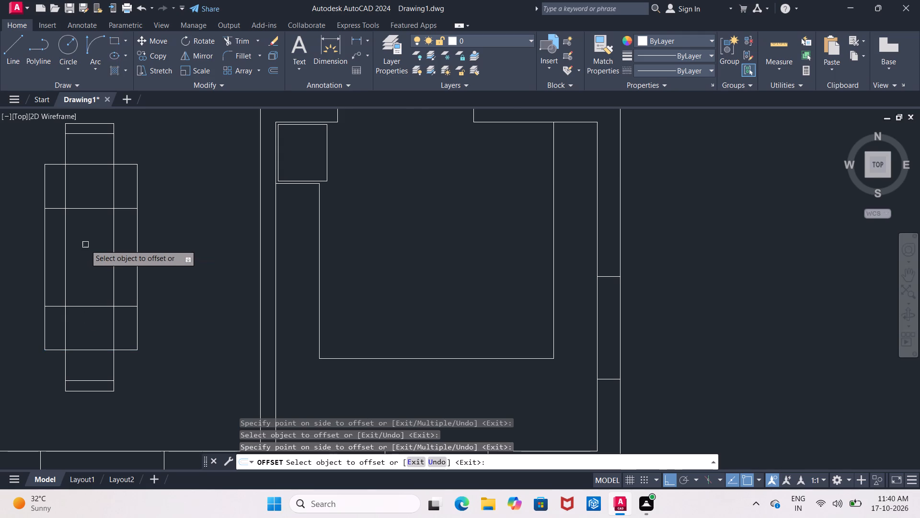
scroll(87, 245, down, 1)
key(Escape)
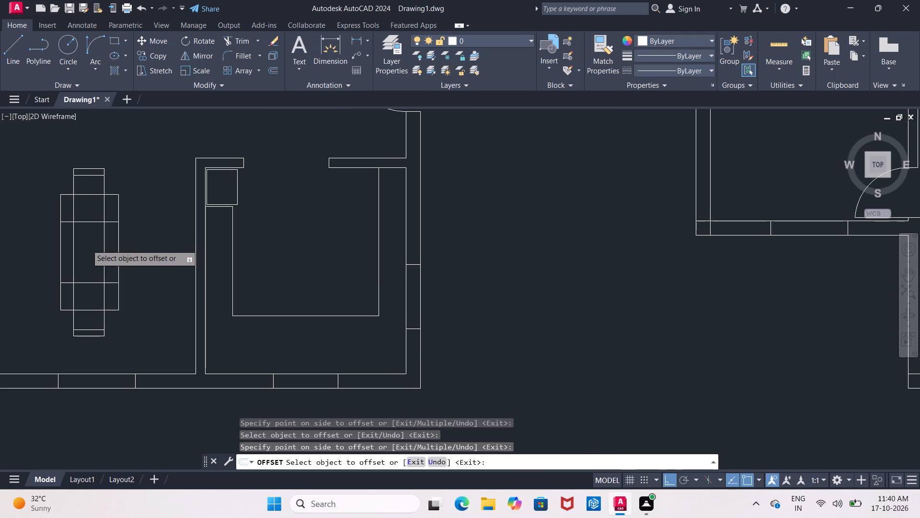
Trim the inner vertical lines inside the table and the middle of both offset lines, leaving short marks at the long sides.
text(TR)
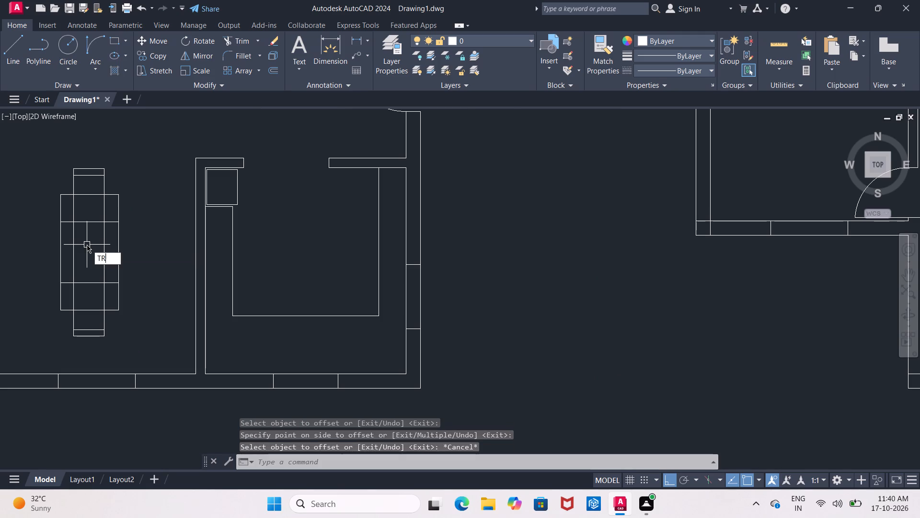
key(Return)
key(Return)
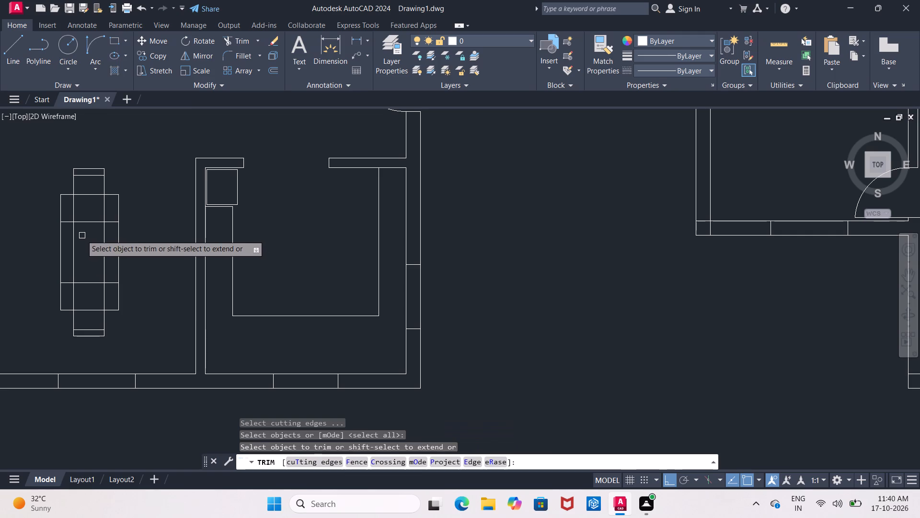
click(75, 247)
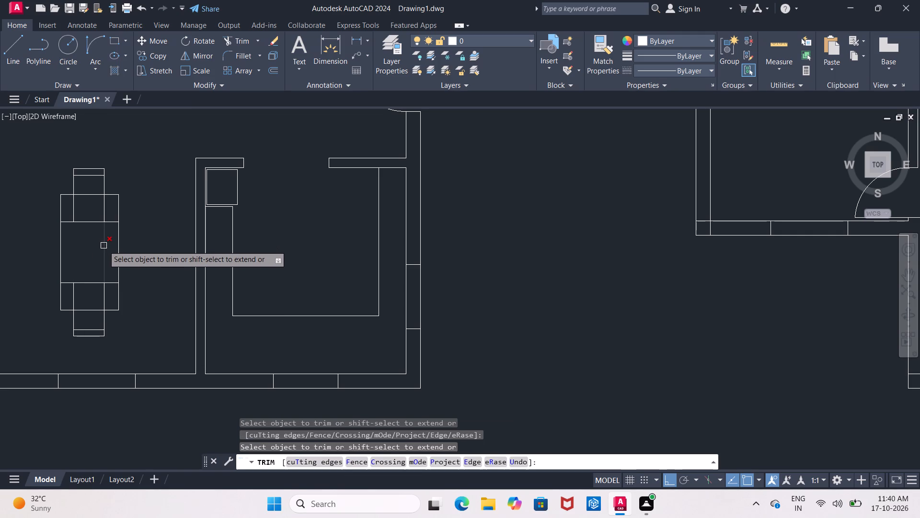
click(104, 247)
click(89, 224)
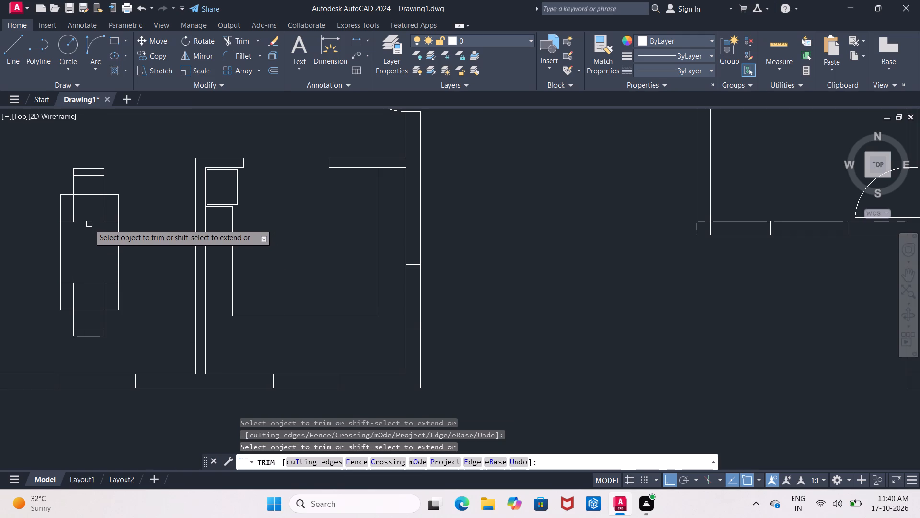
click(75, 215)
click(103, 204)
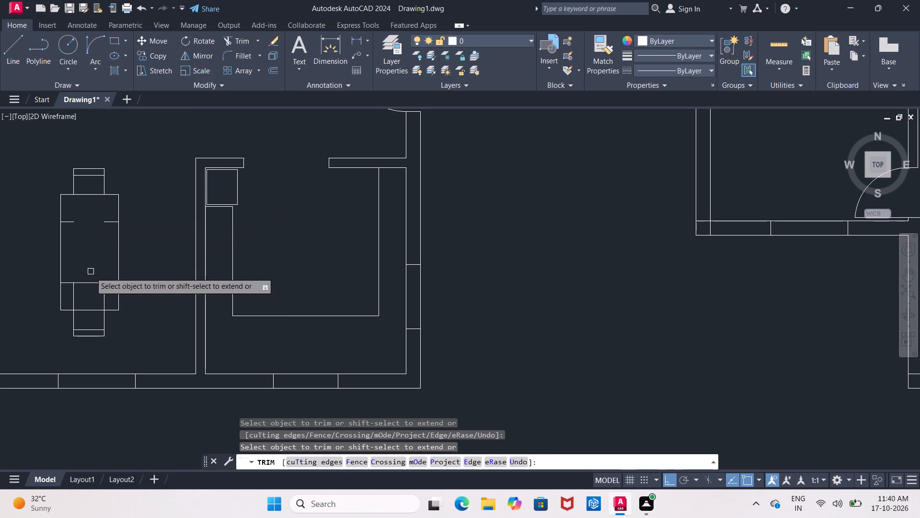
click(91, 283)
click(75, 299)
click(105, 297)
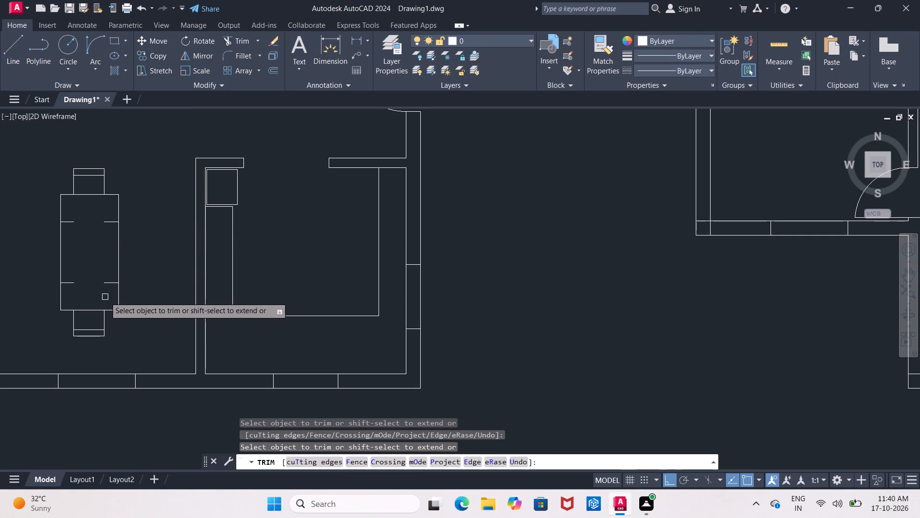
key(Escape)
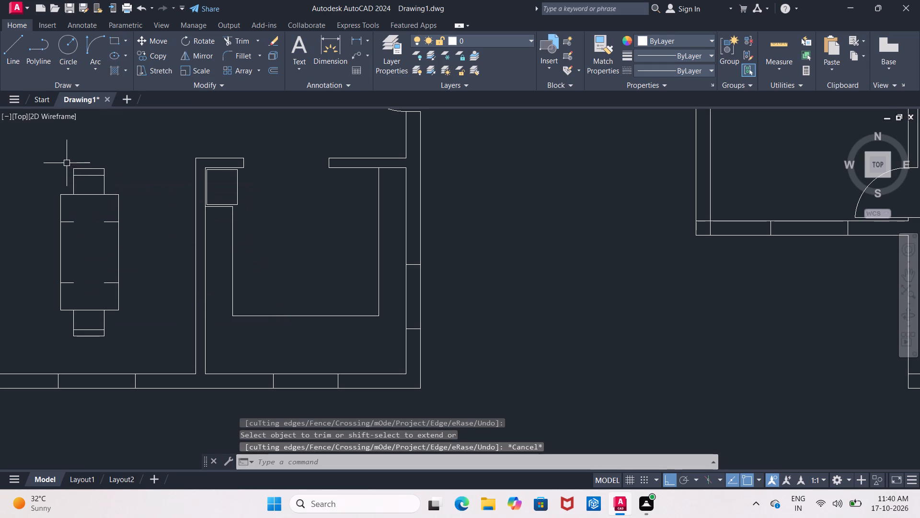
Copy the chair at the table's top end straight down into the table, level with the upper side marks.
click(67, 163)
click(107, 196)
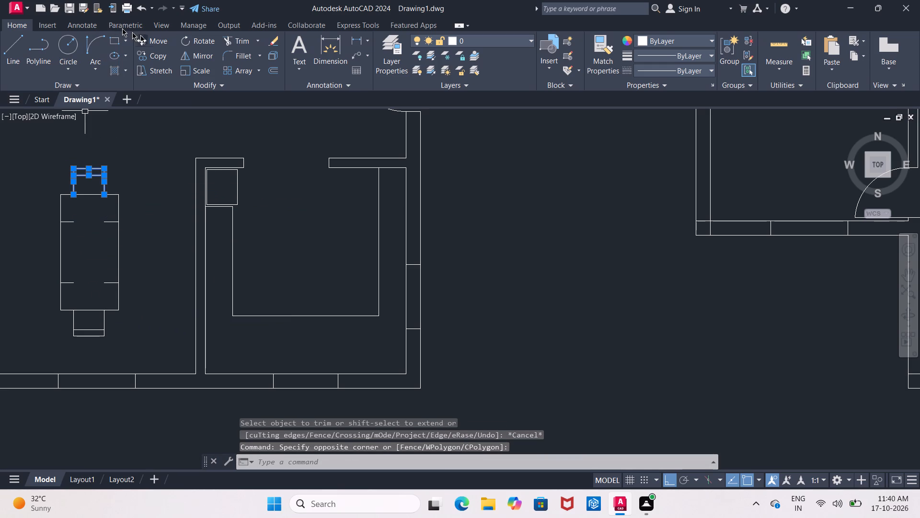
click(151, 53)
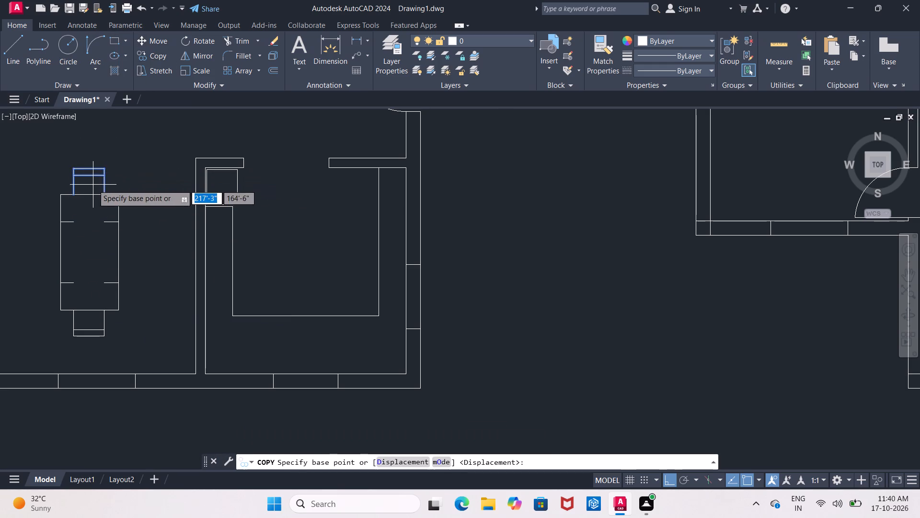
click(93, 185)
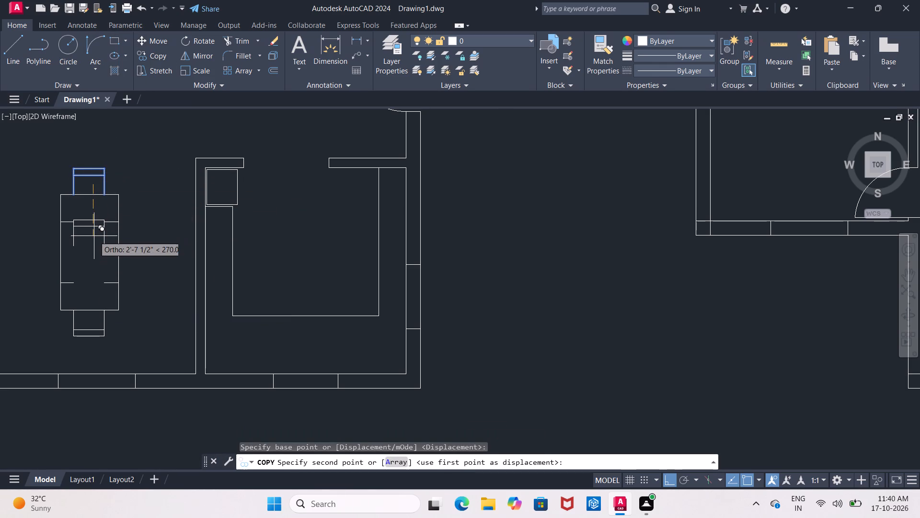
click(94, 238)
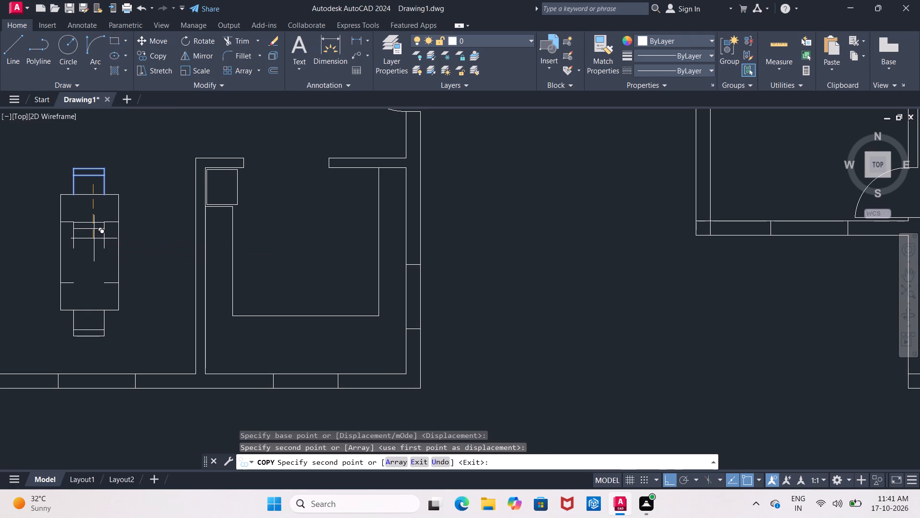
key(Escape)
Rotate the copied chair 90° clockwise about its lower-right endpoint so its back faces outward past the table's right side.
scroll(85, 238, up, 1)
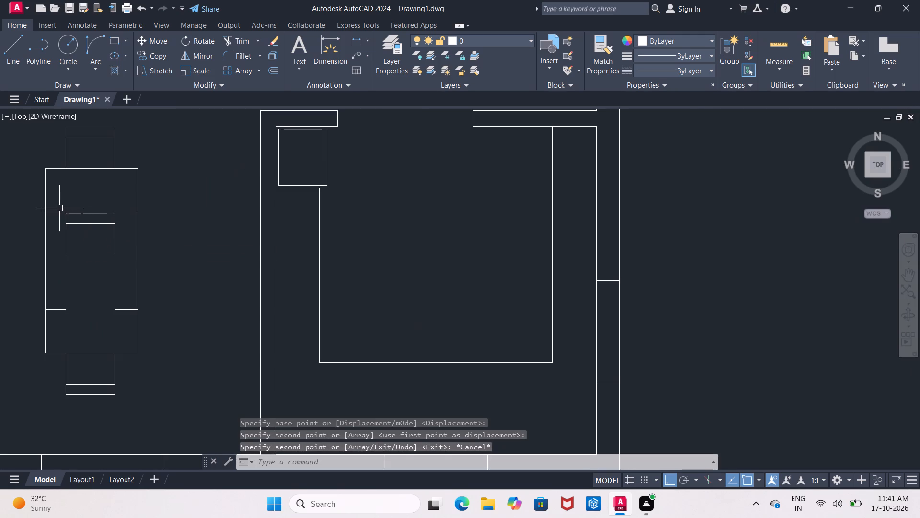
click(59, 208)
click(129, 269)
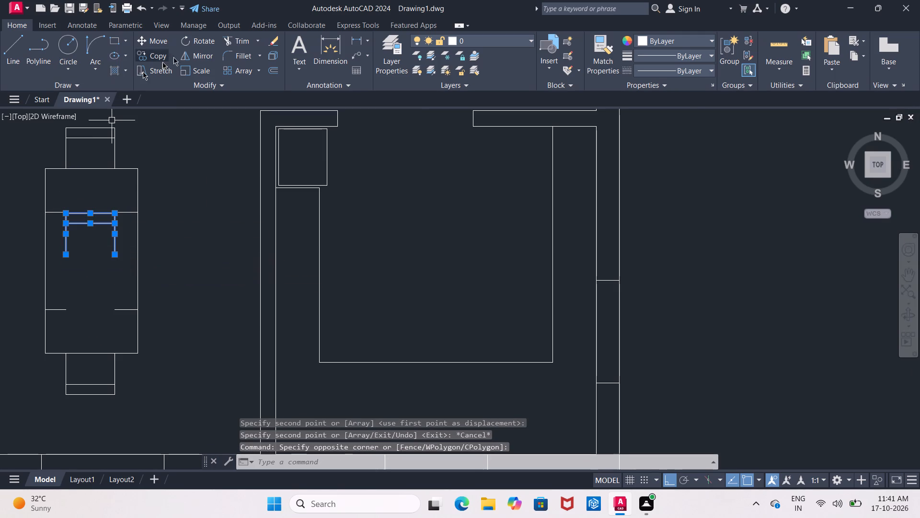
click(197, 44)
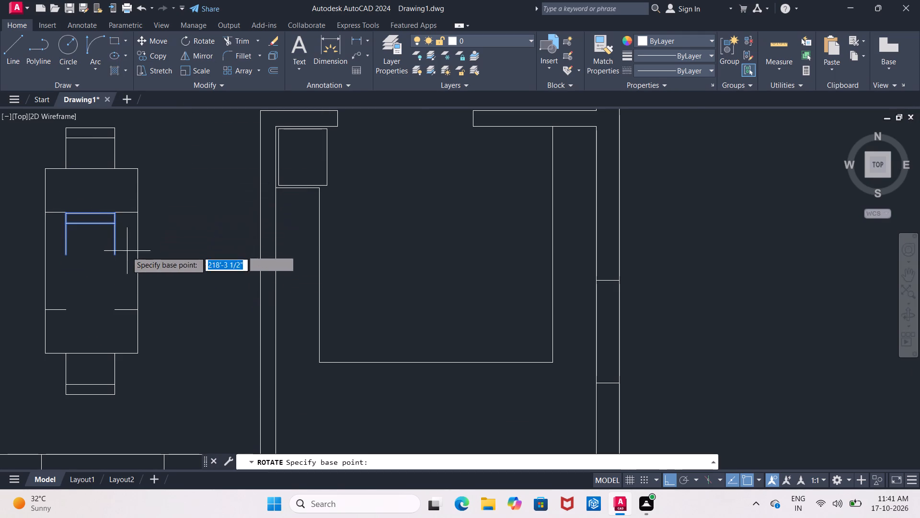
click(114, 256)
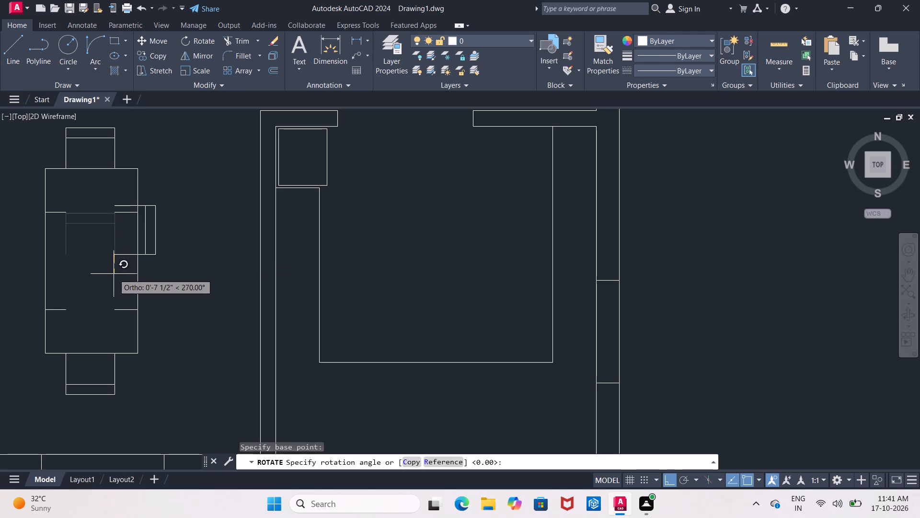
click(114, 274)
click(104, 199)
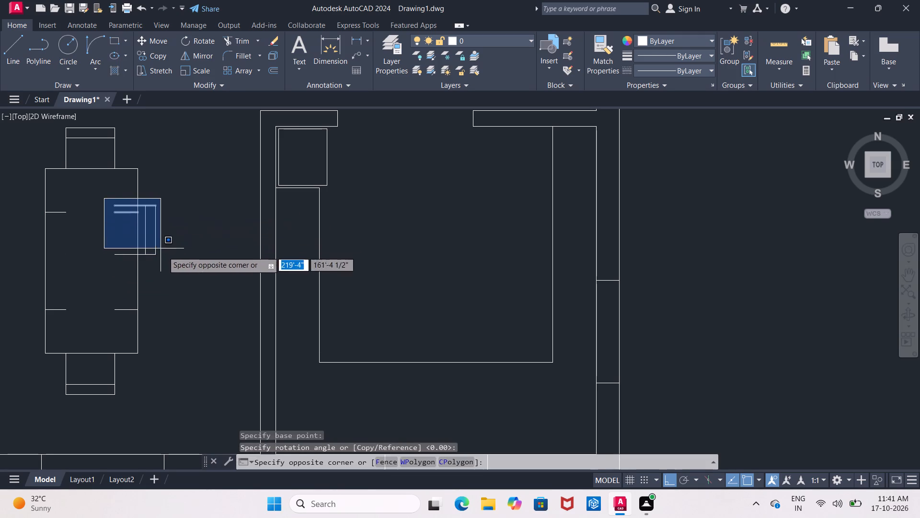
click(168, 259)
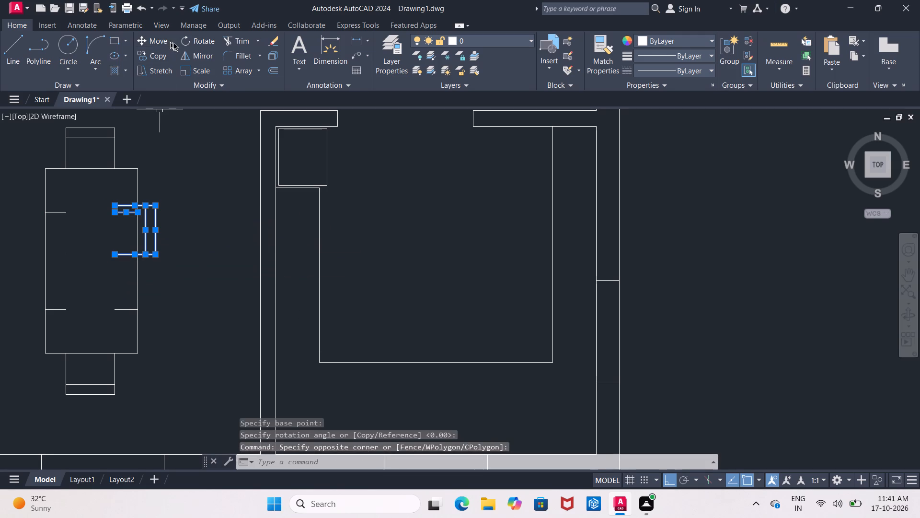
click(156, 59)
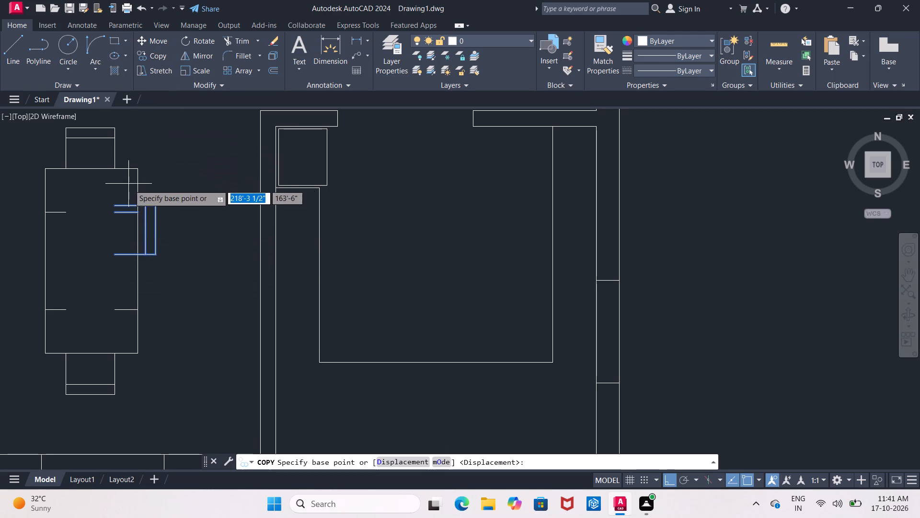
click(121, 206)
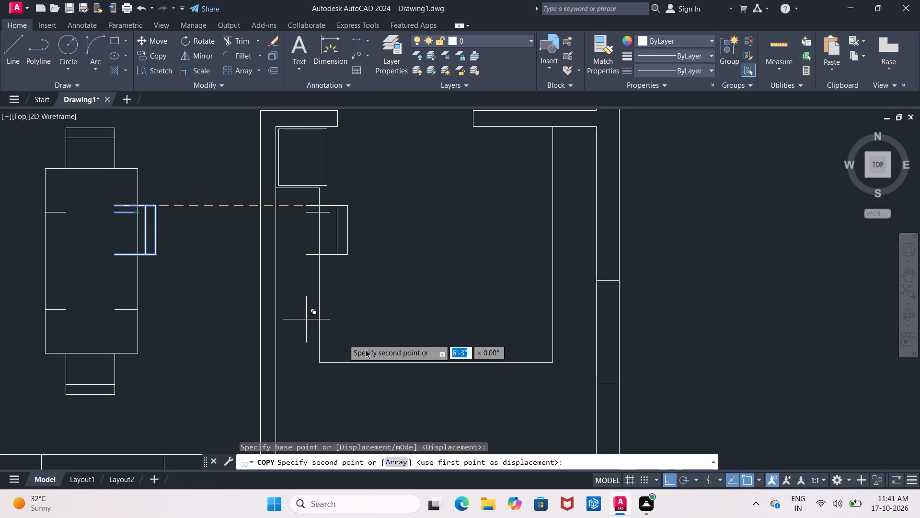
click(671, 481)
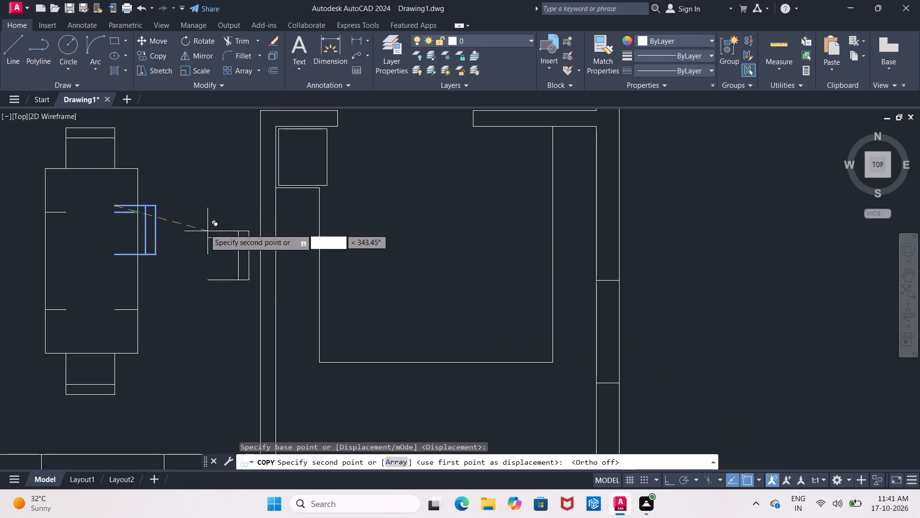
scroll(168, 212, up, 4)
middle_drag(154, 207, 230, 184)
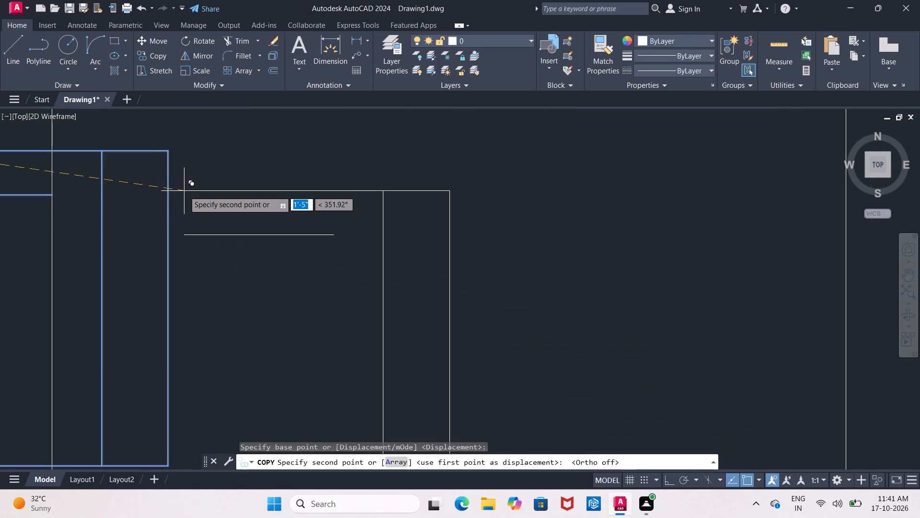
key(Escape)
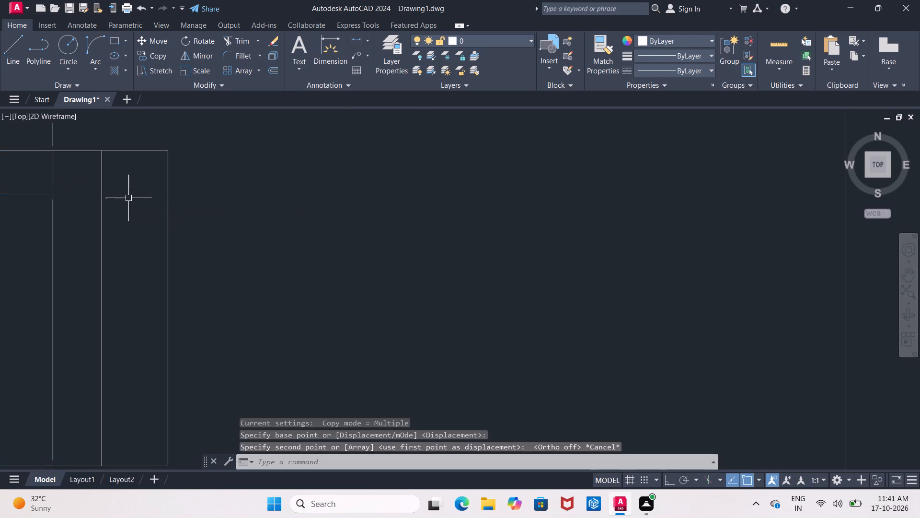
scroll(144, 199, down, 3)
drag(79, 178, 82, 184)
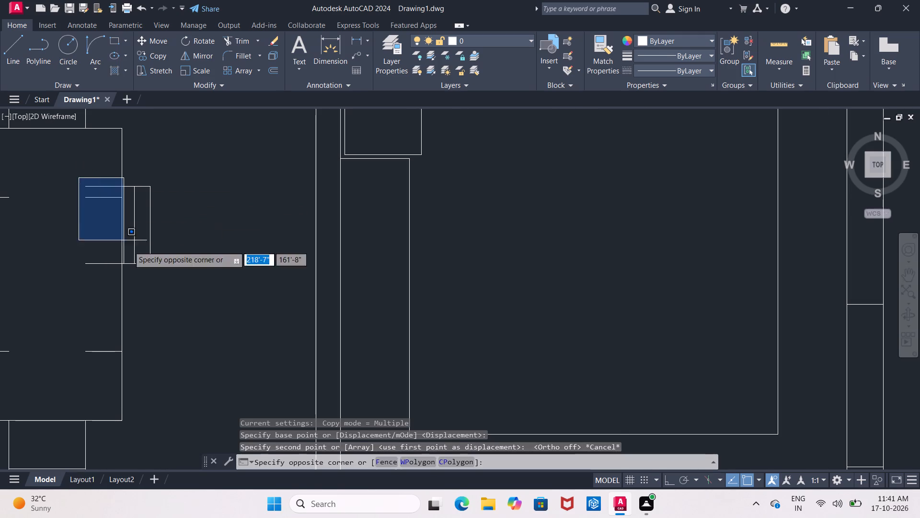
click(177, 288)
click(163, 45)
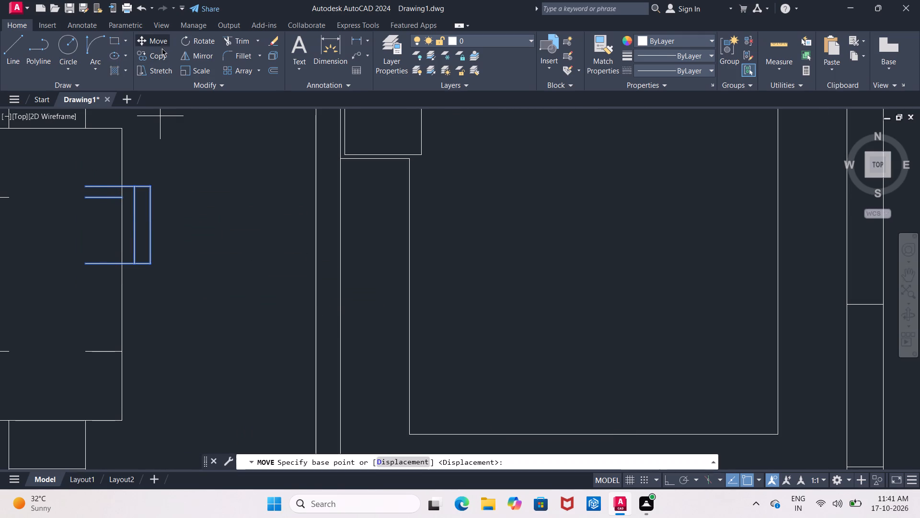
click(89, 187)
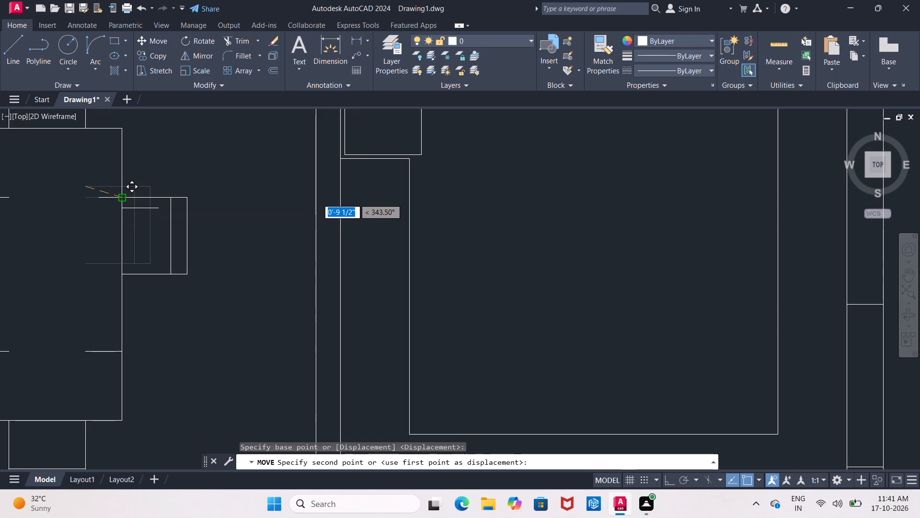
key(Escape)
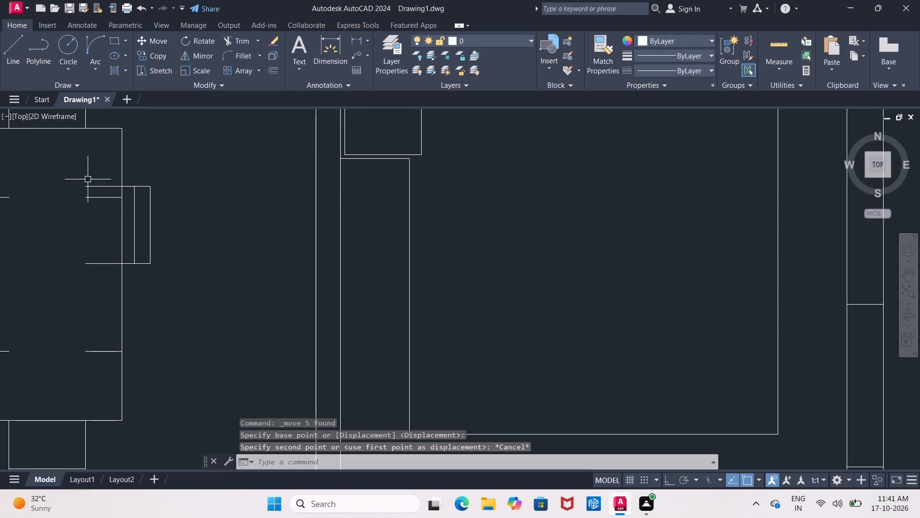
Move the rotated chair, leaving out the table mark, so its upper inner corner meets the table's right side at the upper mark.
click(103, 185)
click(133, 198)
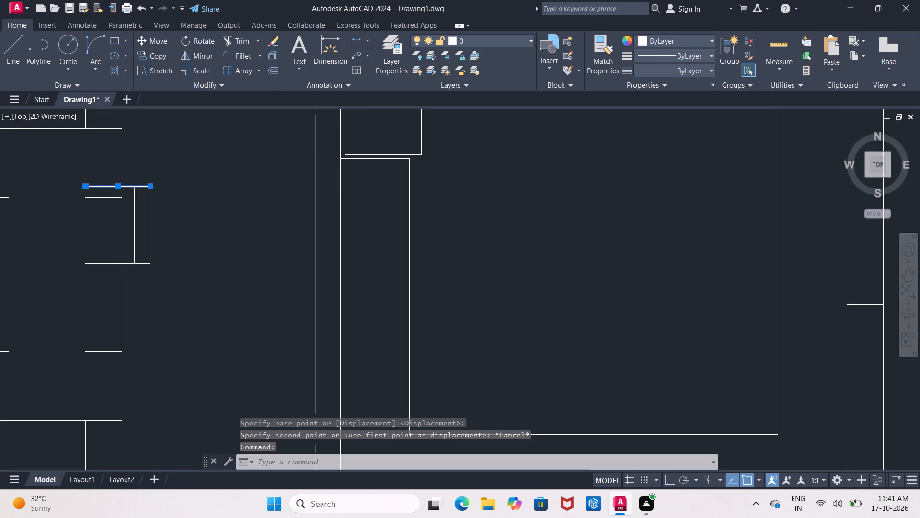
click(149, 210)
click(115, 263)
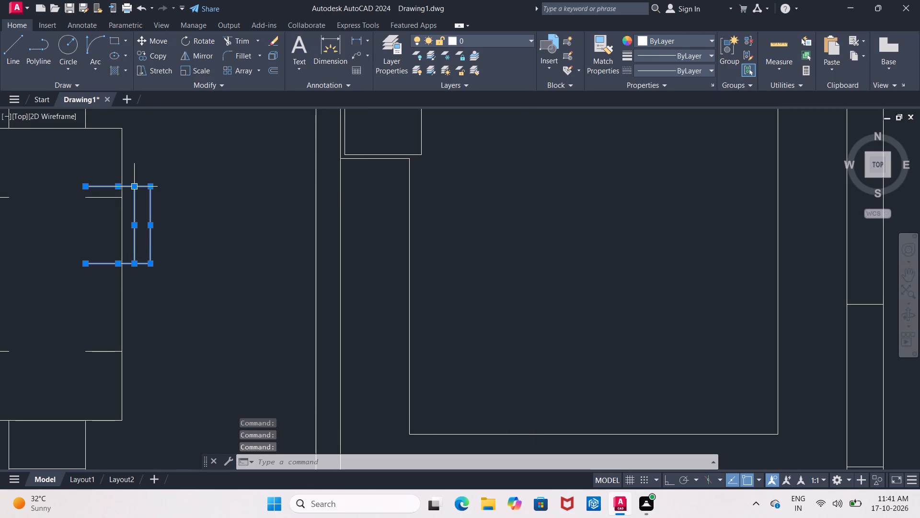
click(146, 45)
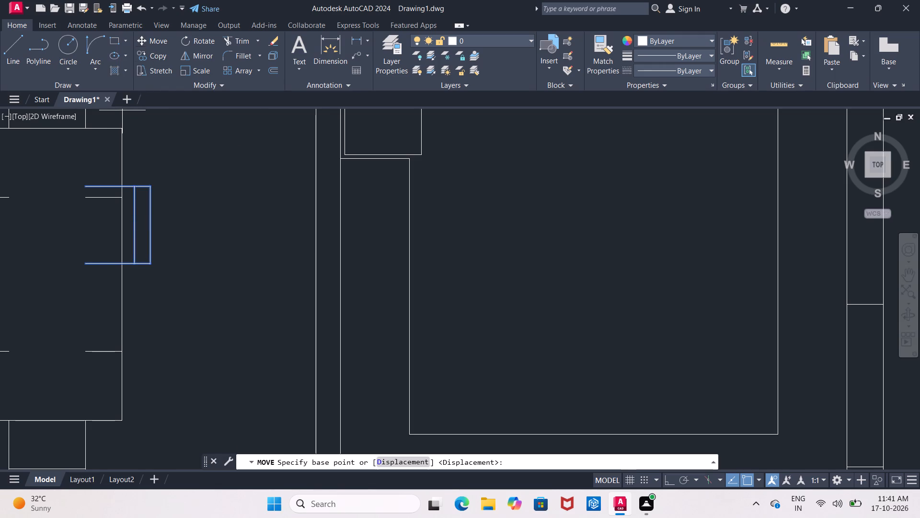
click(86, 184)
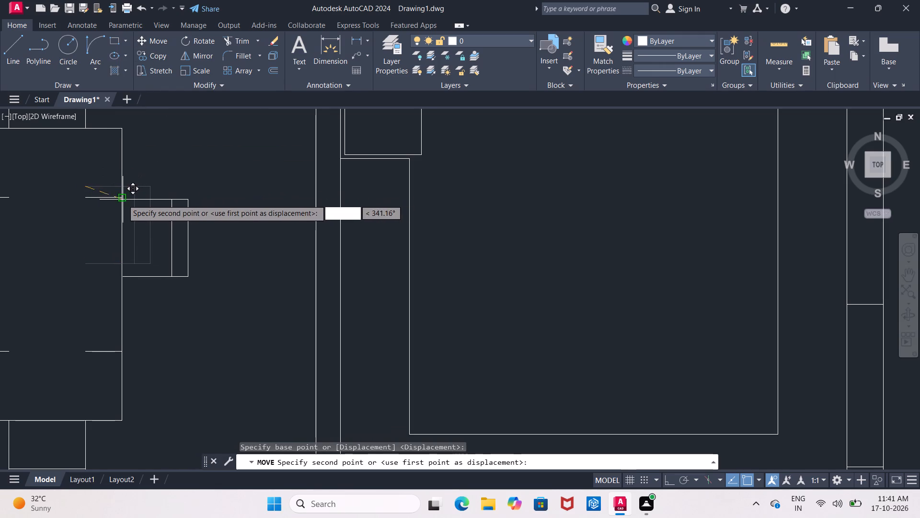
click(123, 200)
key(Escape)
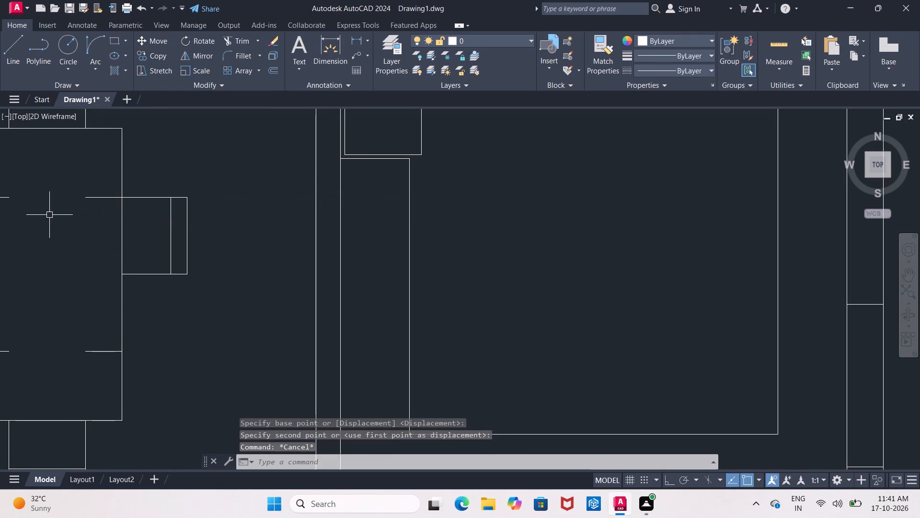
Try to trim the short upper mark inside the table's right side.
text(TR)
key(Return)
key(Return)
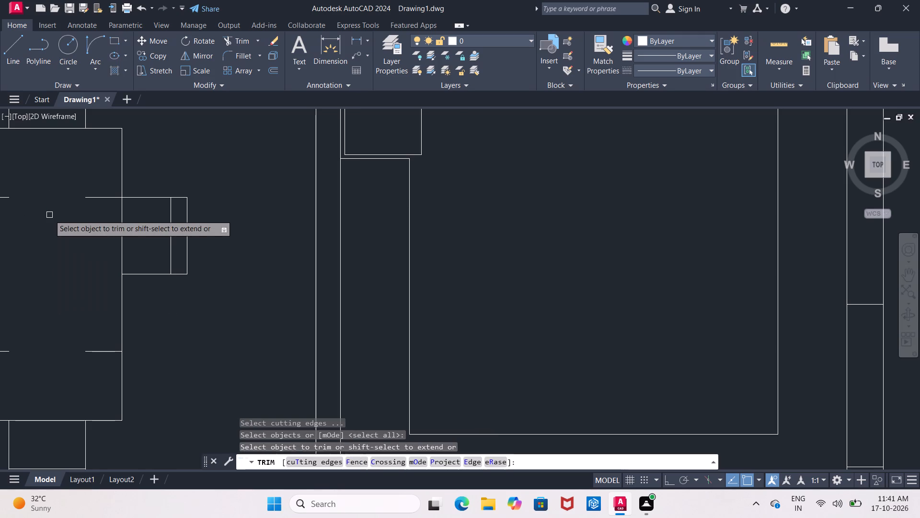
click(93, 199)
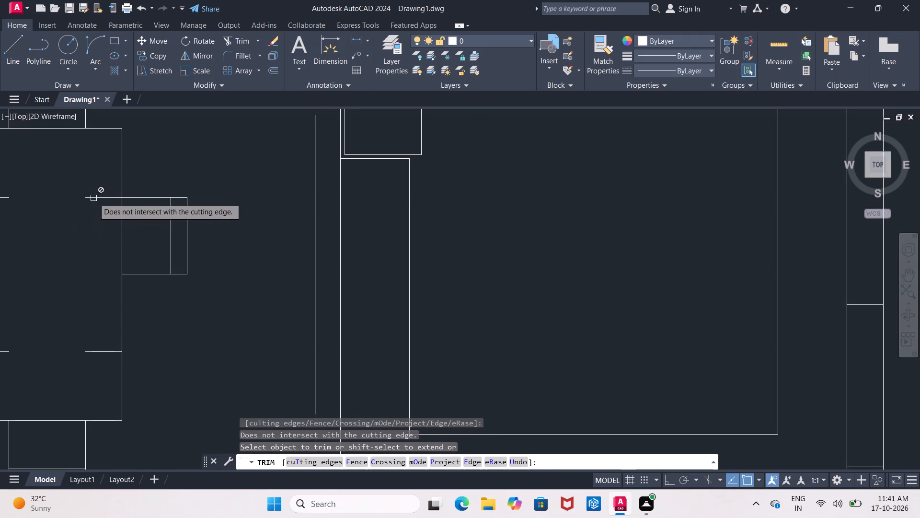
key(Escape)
Erase the short upper mark inside the table's right side.
click(93, 198)
key(Delete)
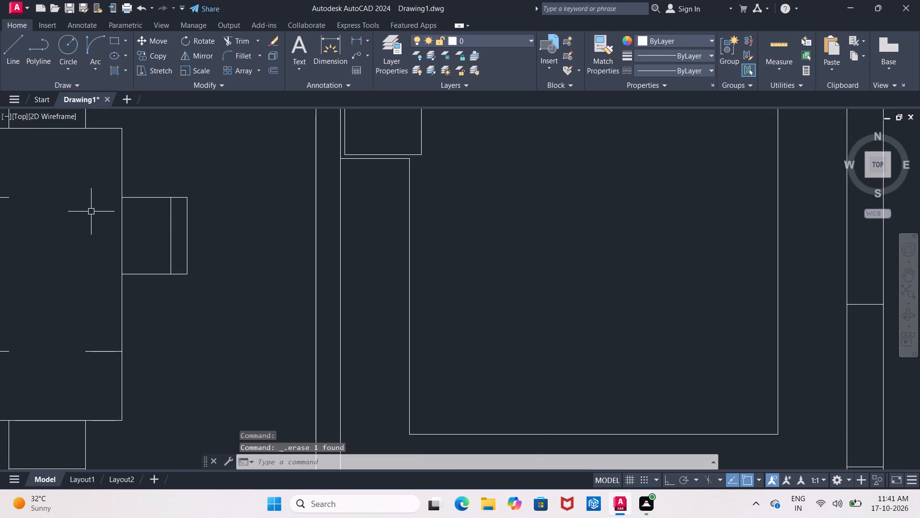
Mirror the right-side chair about the table's right long side, keeping the original chair.
scroll(93, 212, down, 2)
middle_drag(91, 212, 113, 208)
scroll(113, 208, up, 1)
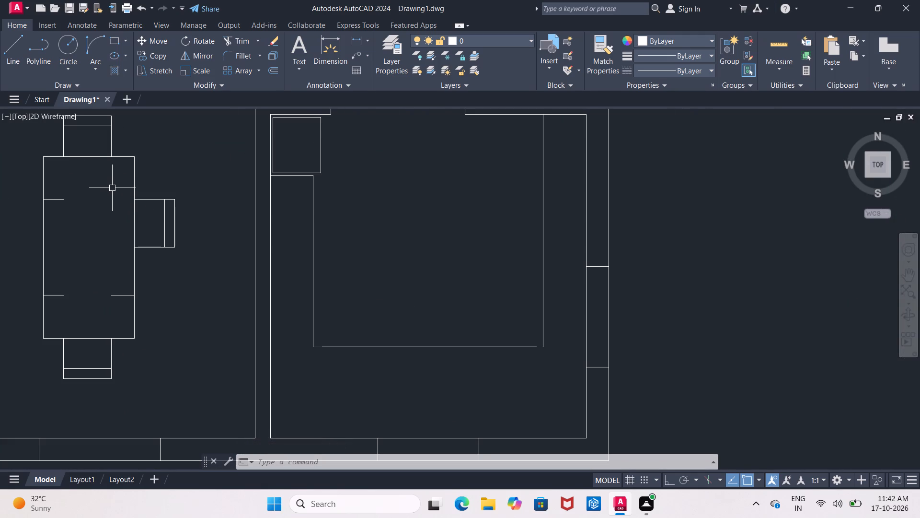
click(113, 187)
click(191, 260)
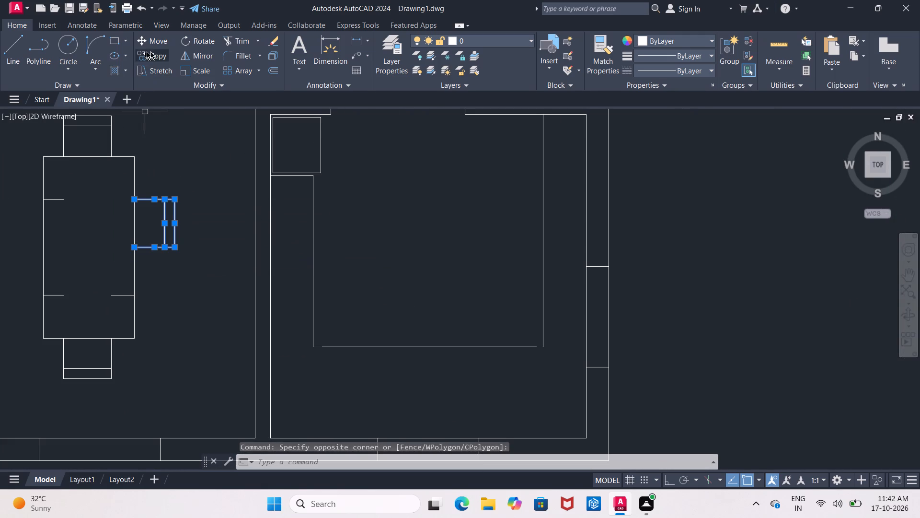
click(187, 54)
click(132, 201)
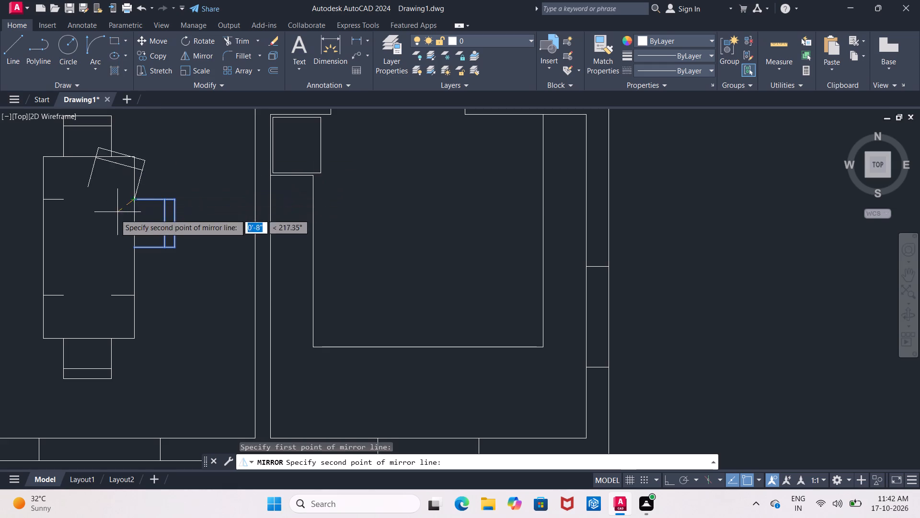
click(134, 191)
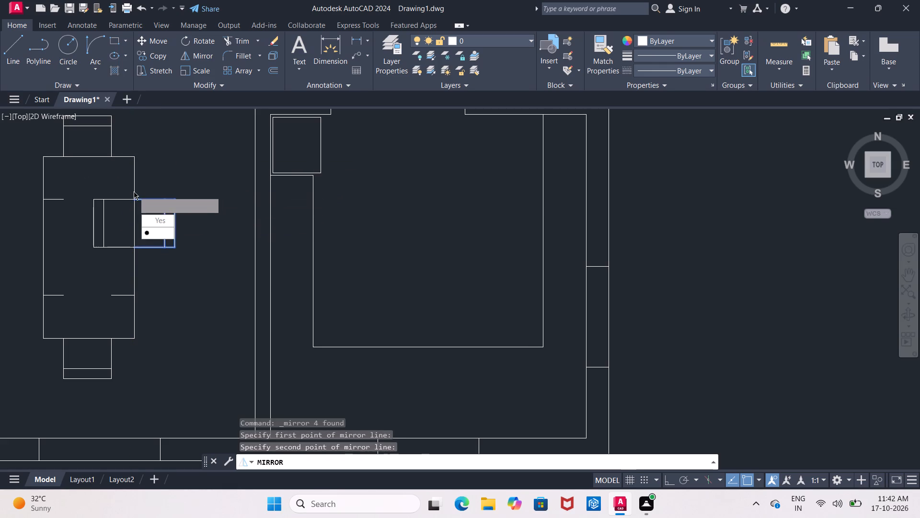
drag(151, 234, 134, 191)
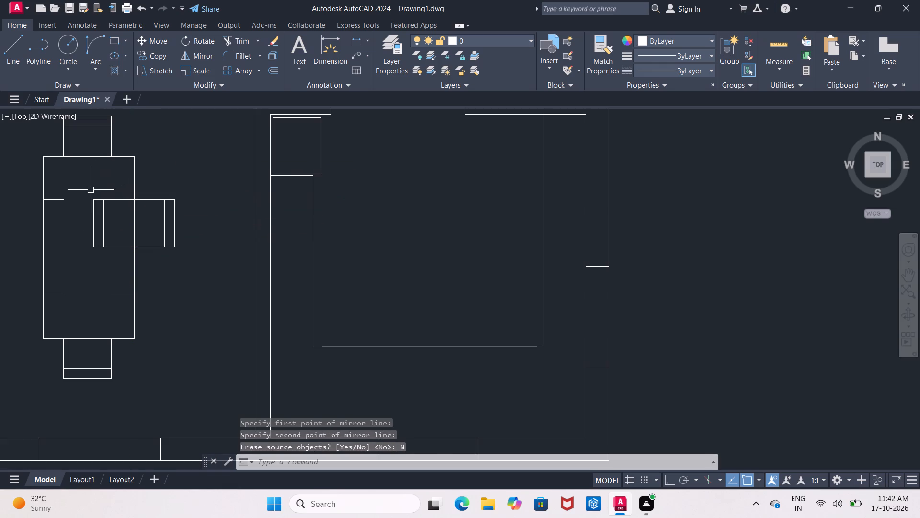
Move the mirrored chair straight left so its inner edge meets the table's left side at the upper mark.
click(88, 192)
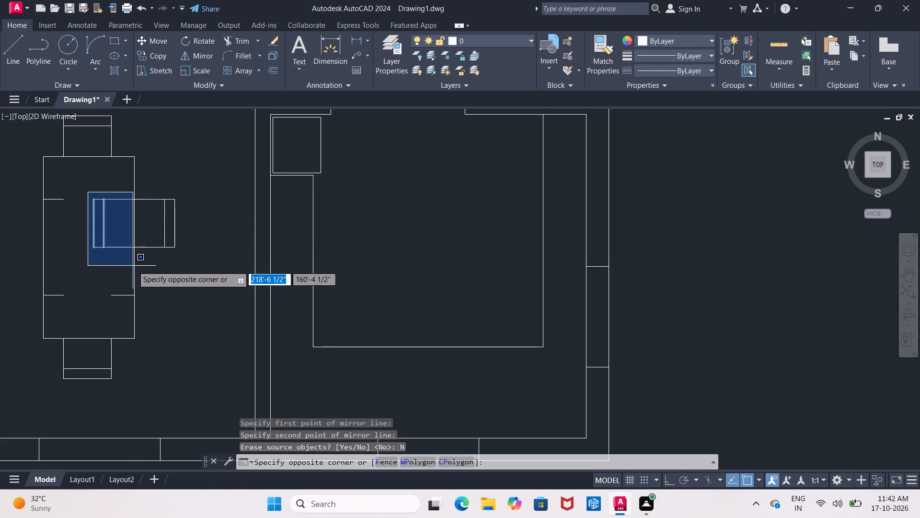
click(142, 269)
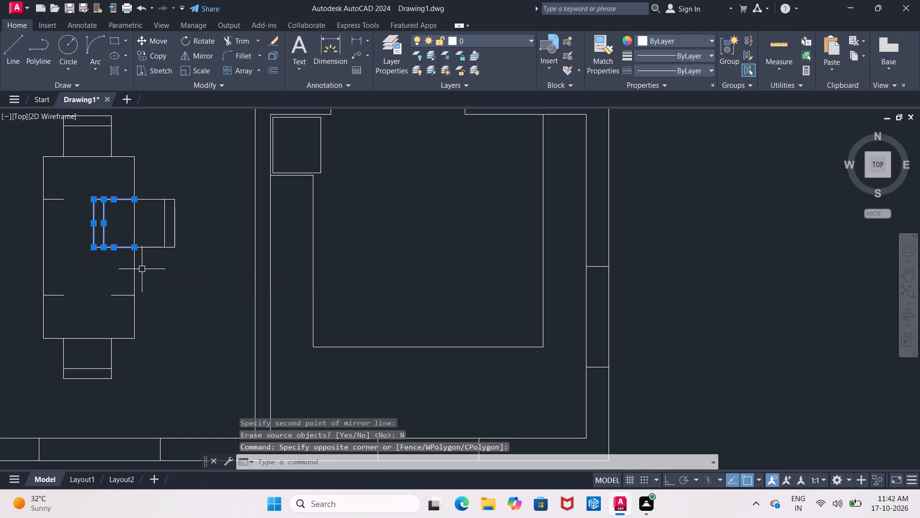
click(165, 42)
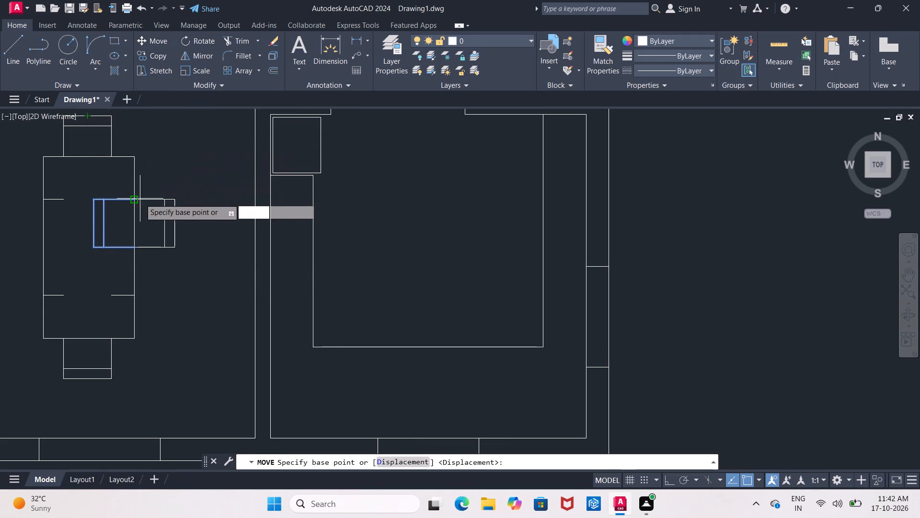
click(133, 200)
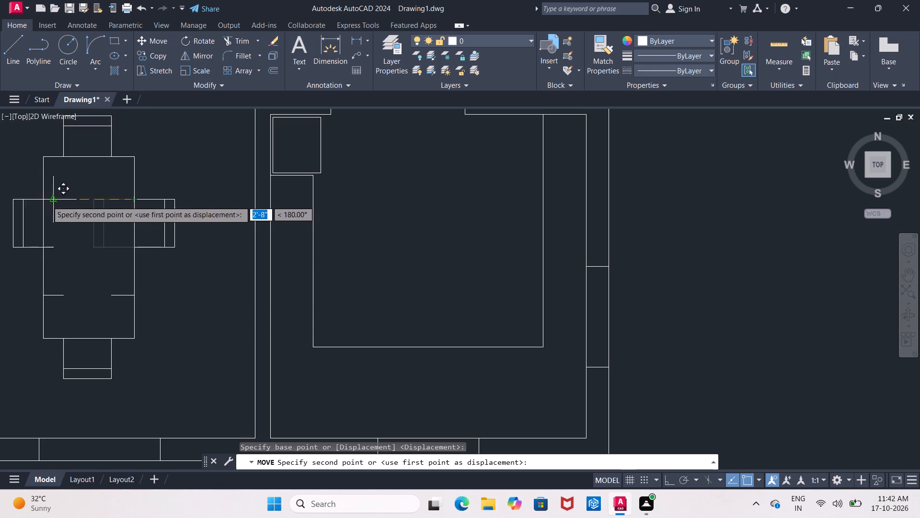
click(45, 200)
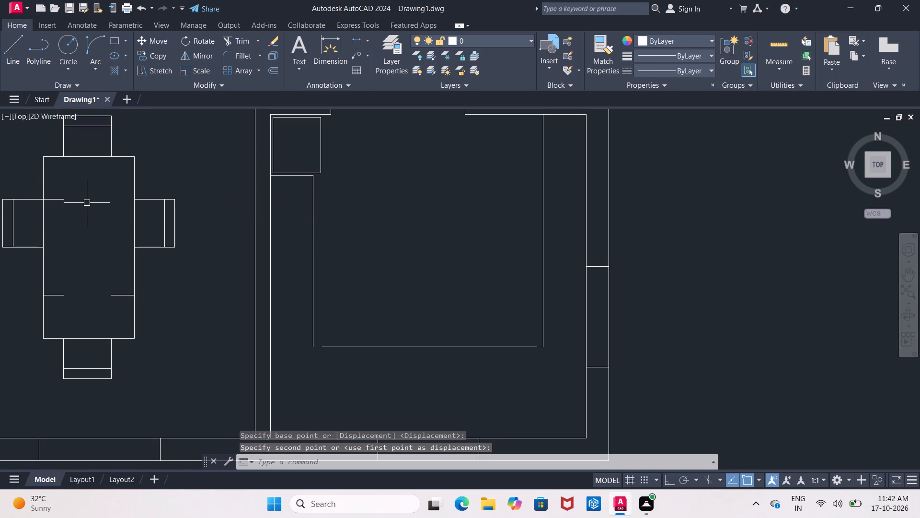
key(Escape)
Erase the short upper mark inside the table's left side.
click(69, 199)
key(grave)
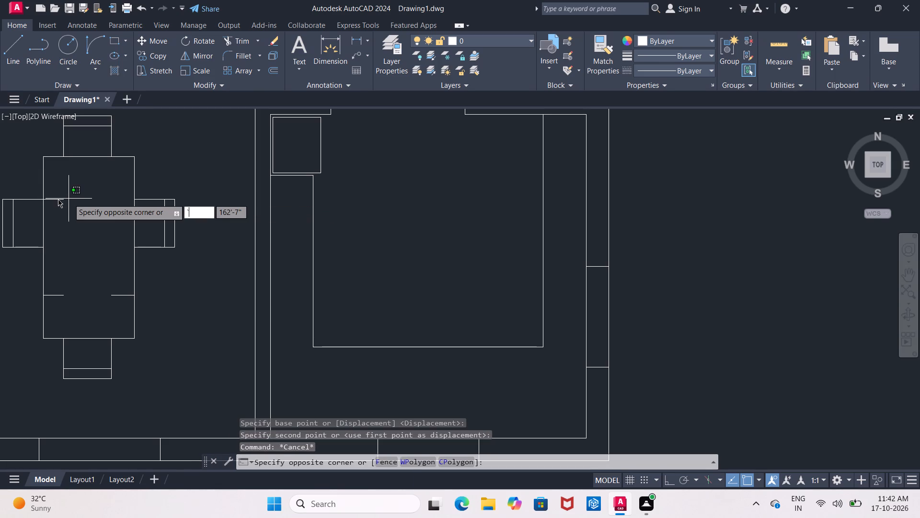
click(58, 199)
key(grave)
click(58, 199)
key(grave)
key(Escape)
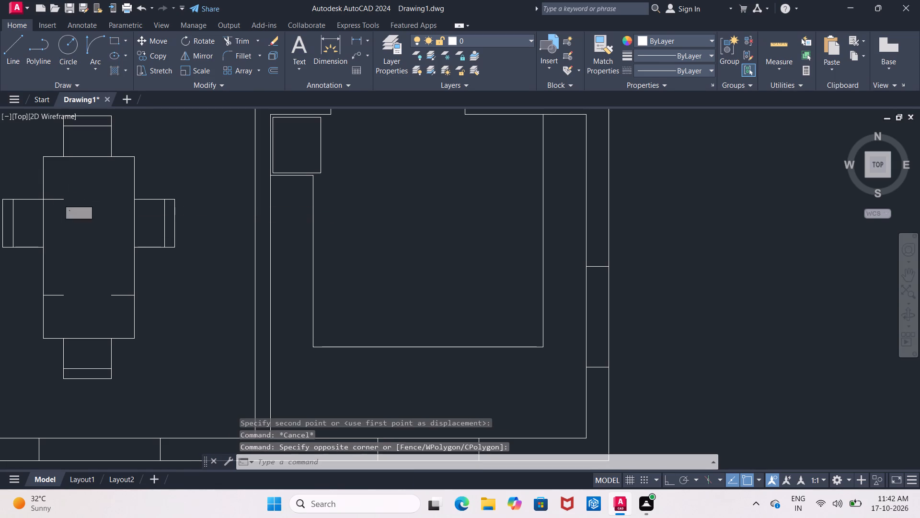
key(Escape)
key(Escape)
click(58, 199)
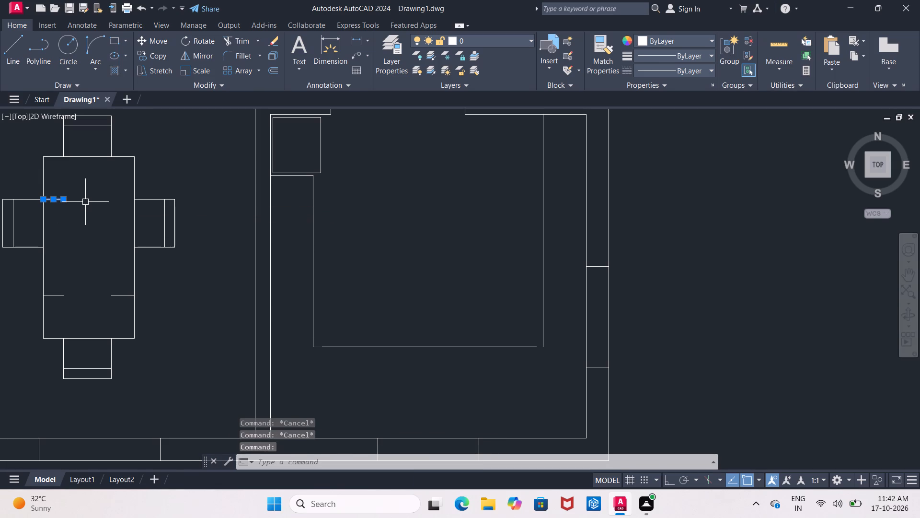
key(Delete)
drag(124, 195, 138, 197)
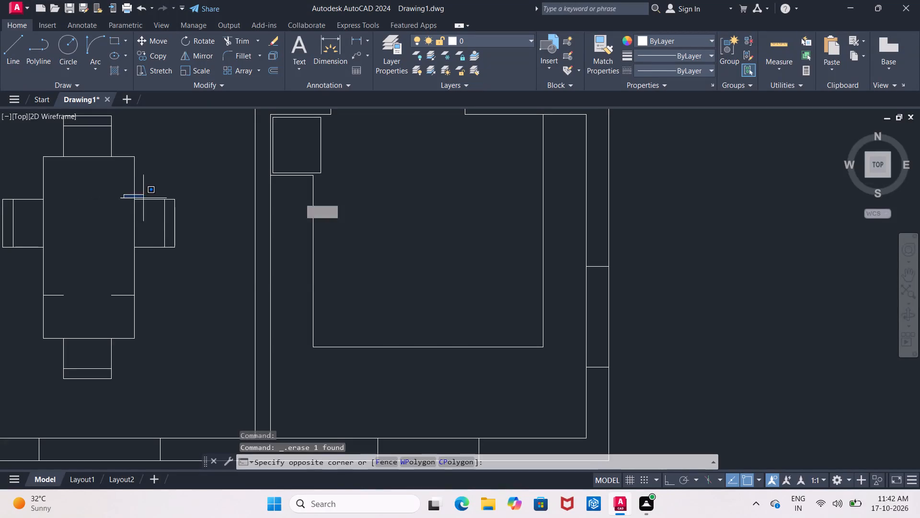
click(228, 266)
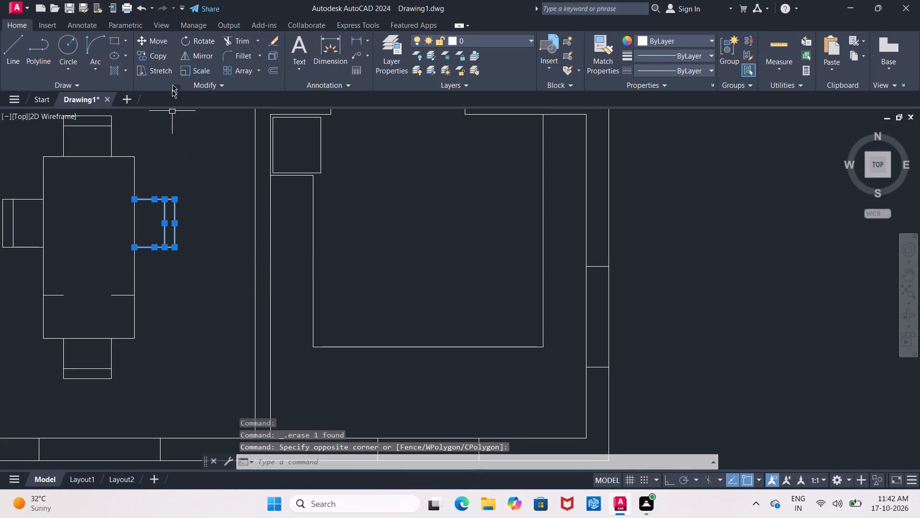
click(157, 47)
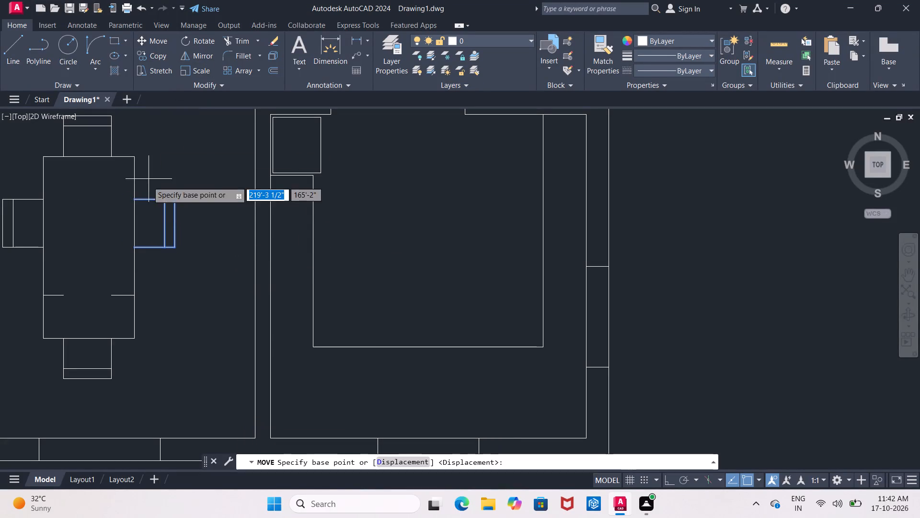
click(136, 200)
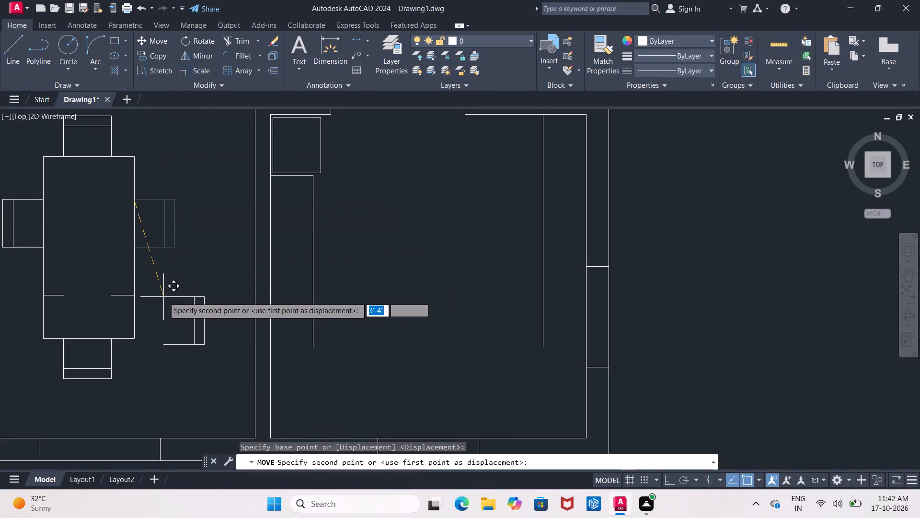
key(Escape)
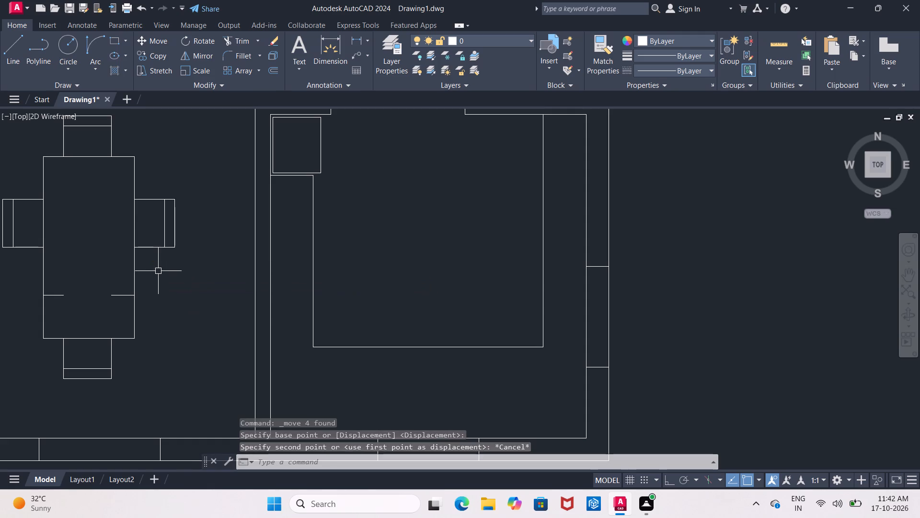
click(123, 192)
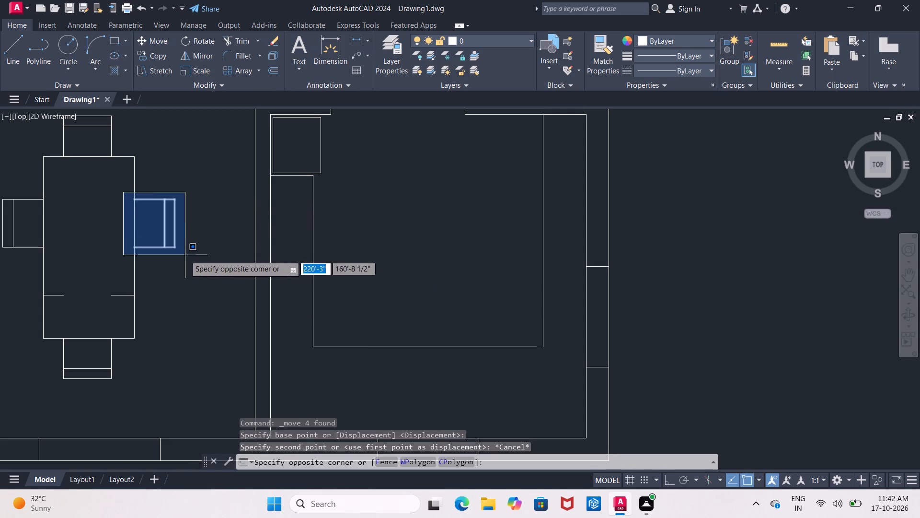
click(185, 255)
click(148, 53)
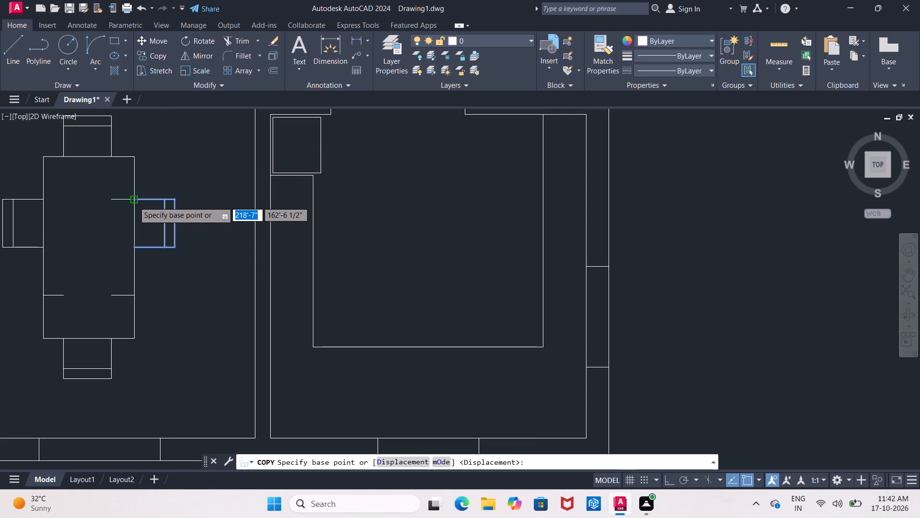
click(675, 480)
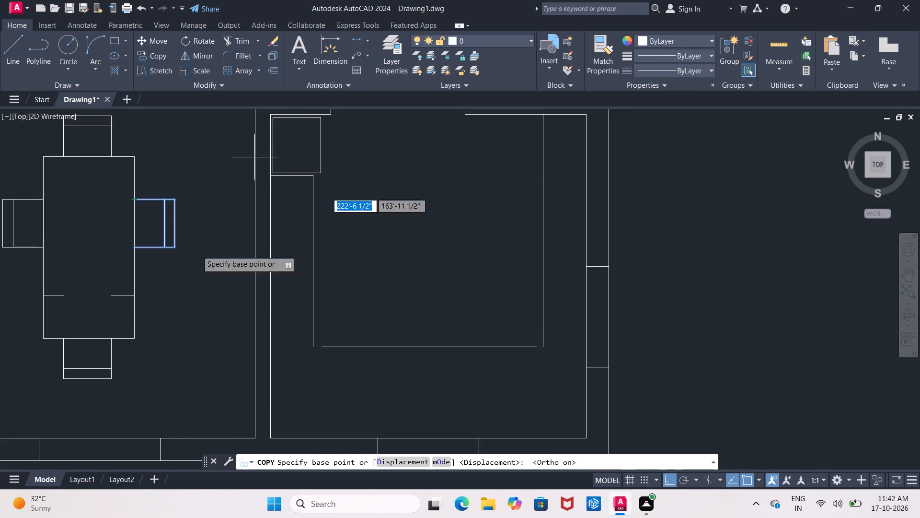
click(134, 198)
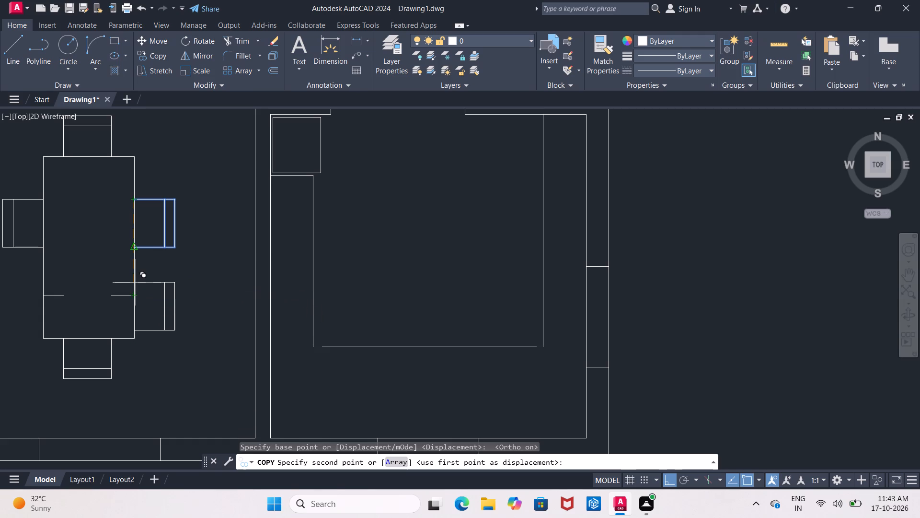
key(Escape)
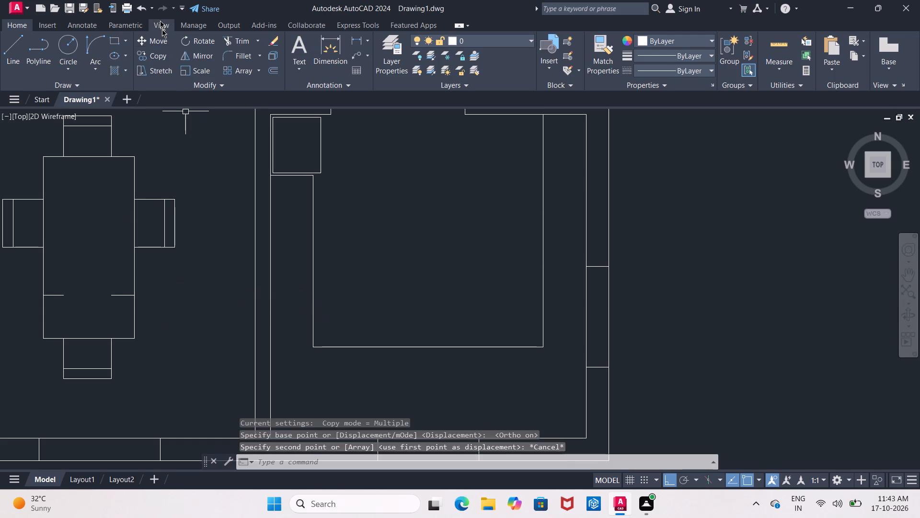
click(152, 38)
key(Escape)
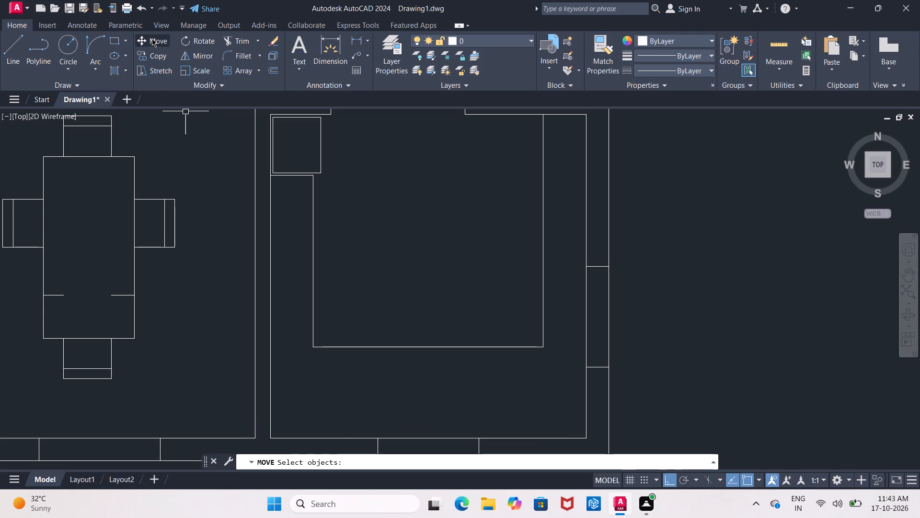
Copy the right-side chair 2'-1" straight down along the table's right side.
click(126, 188)
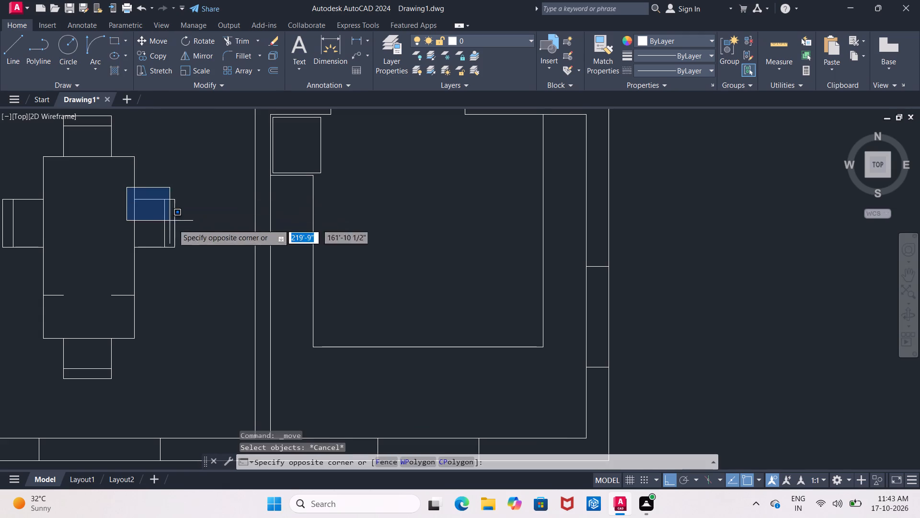
click(195, 253)
click(154, 55)
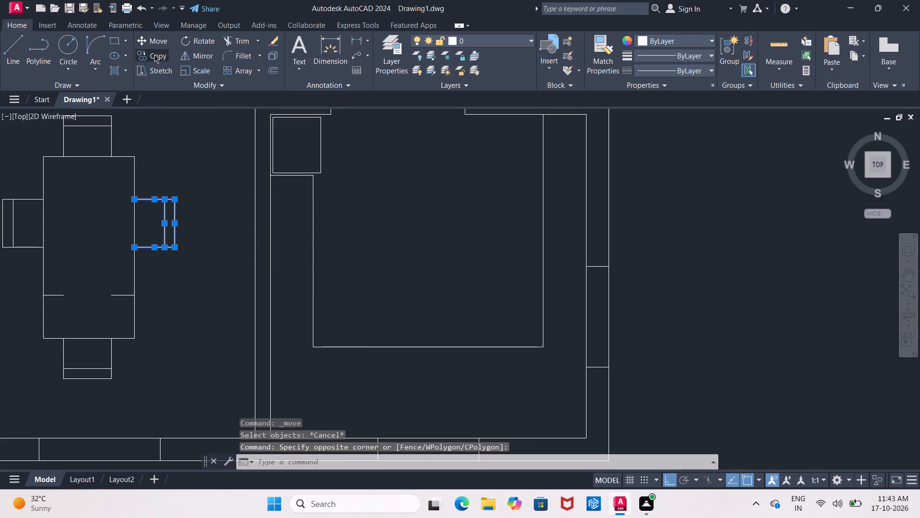
click(135, 202)
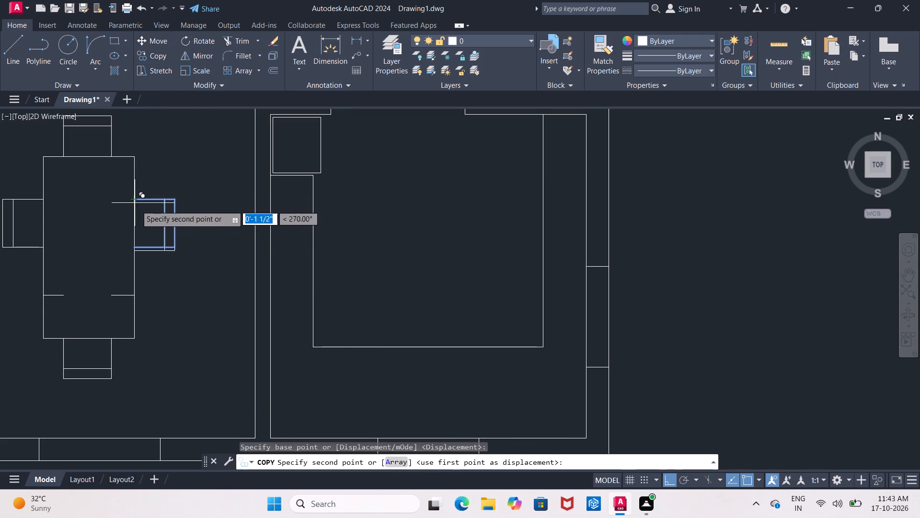
click(146, 262)
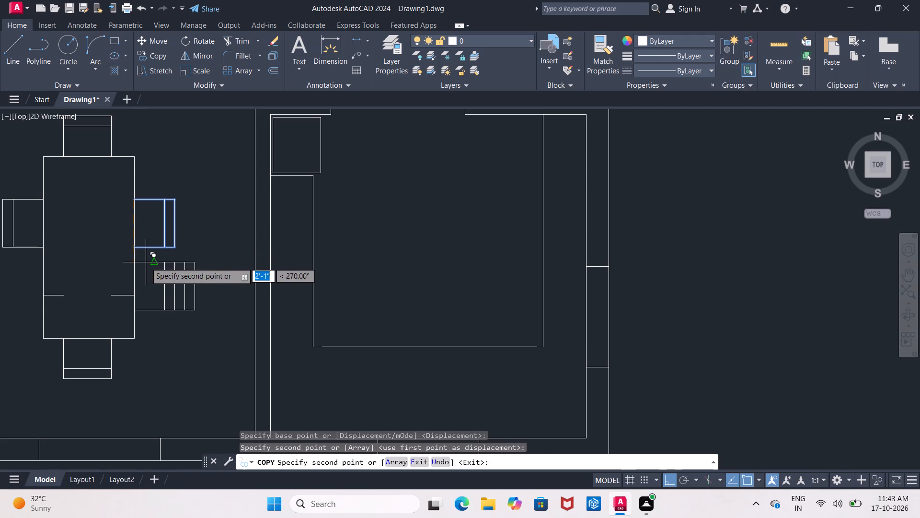
key(Escape)
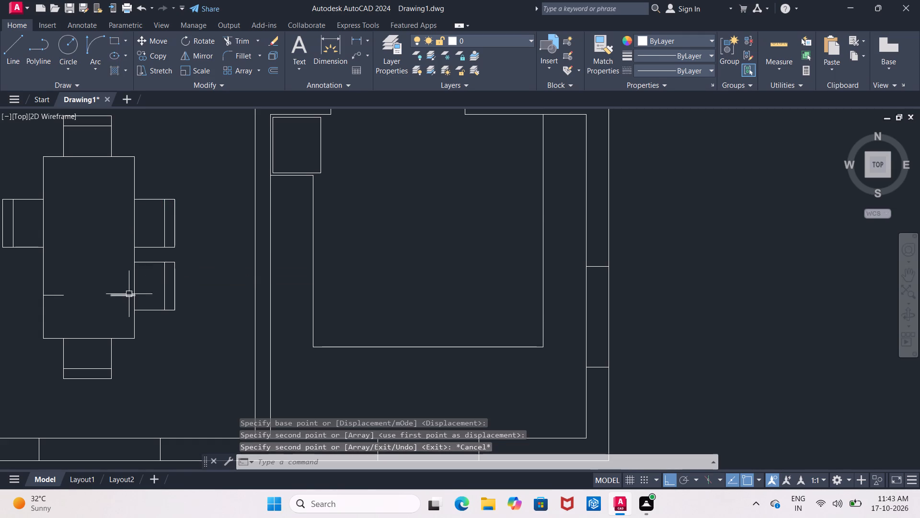
Erase the two short lower marks inside the table's left and right sides.
click(129, 294)
click(63, 297)
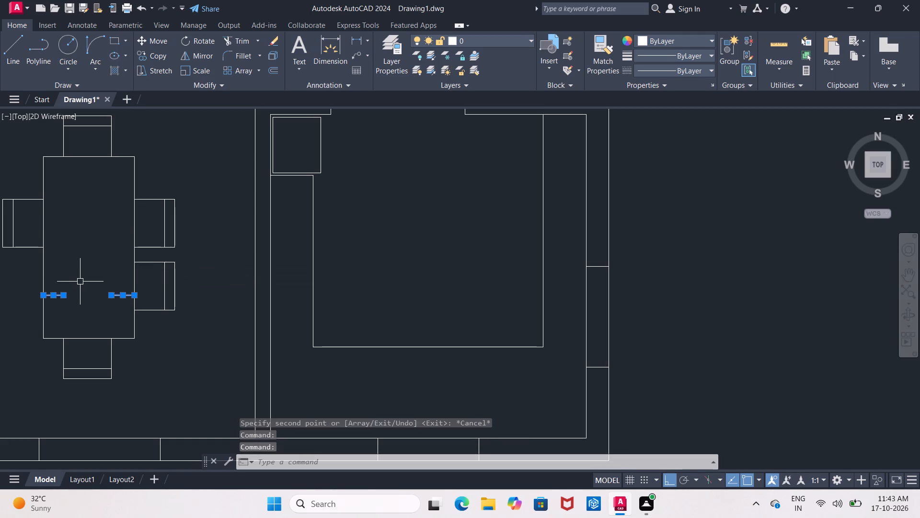
key(Delete)
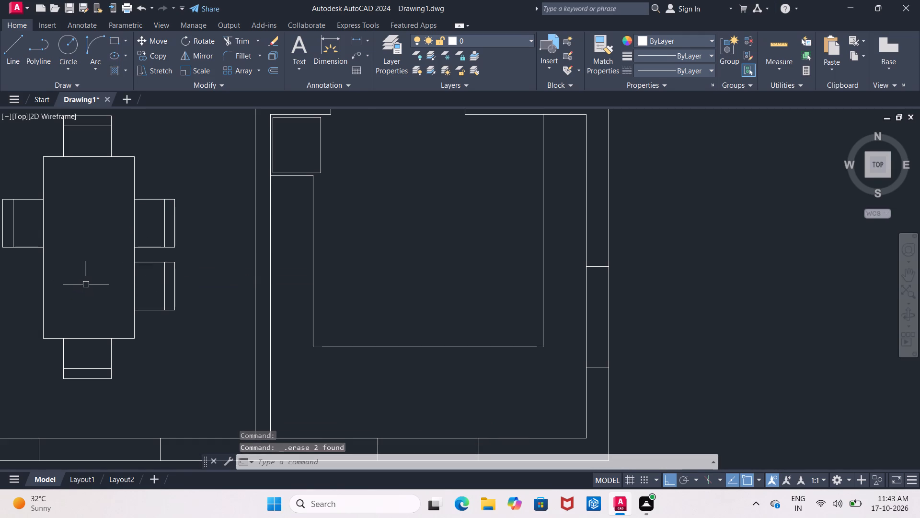
Copy the left-side chair from its upper inner corner to the upper inner corner of the lower right-side chair.
scroll(86, 284, down, 1)
middle_drag(88, 284, 136, 249)
click(152, 231)
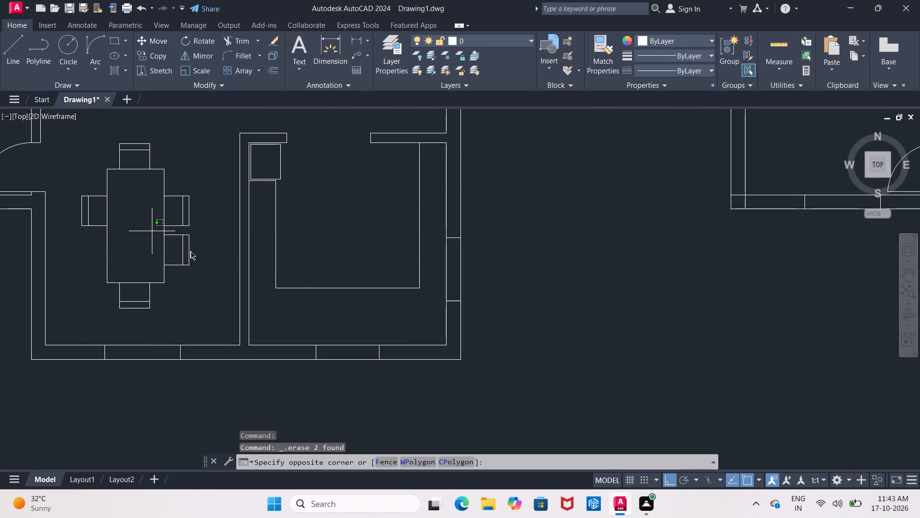
key(Escape)
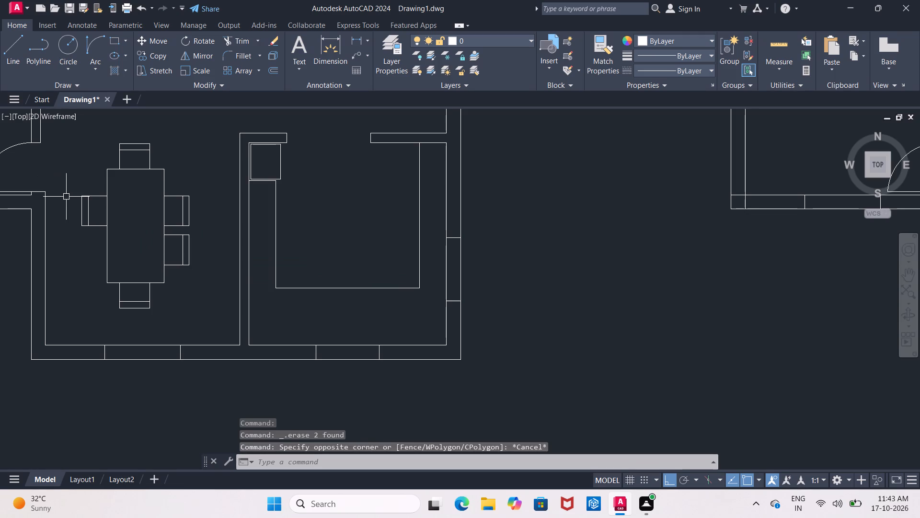
click(66, 189)
click(123, 242)
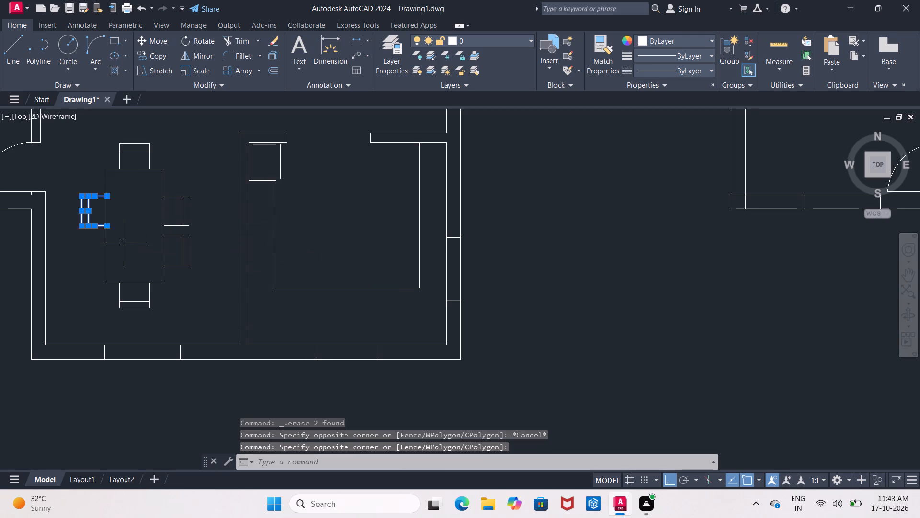
click(145, 55)
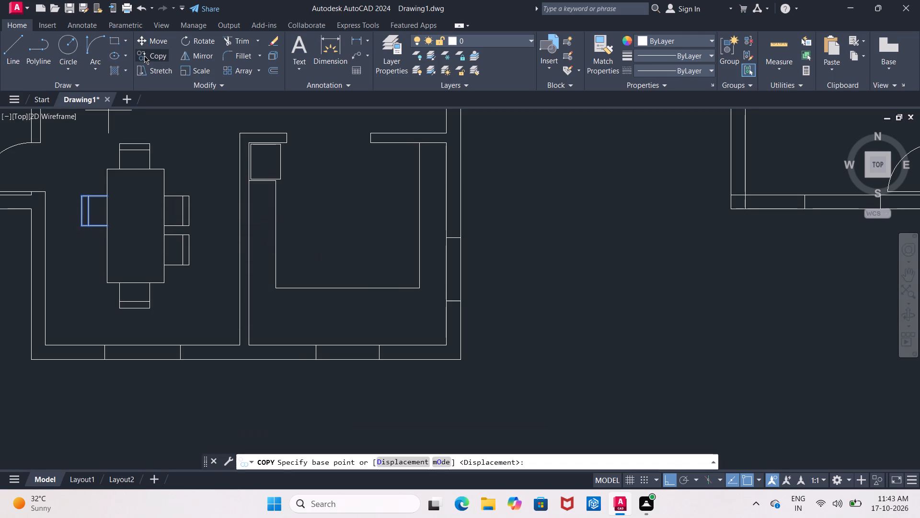
click(105, 197)
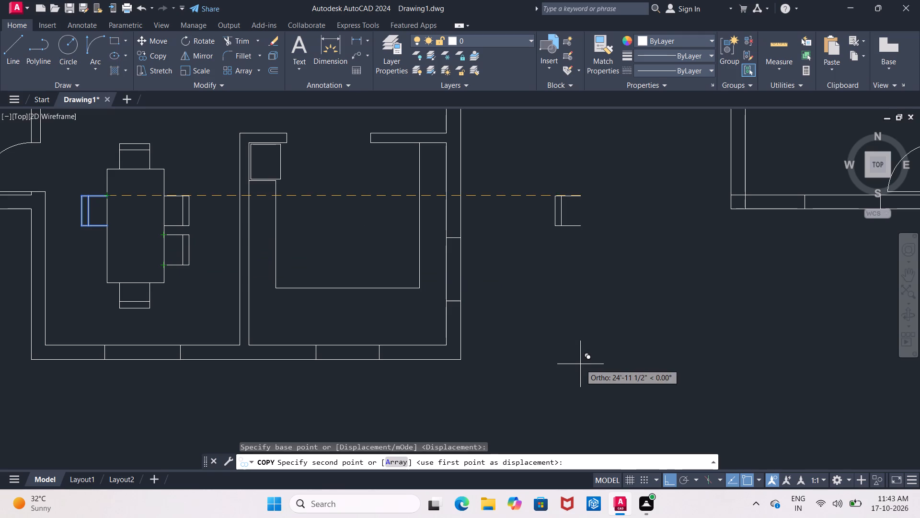
click(676, 479)
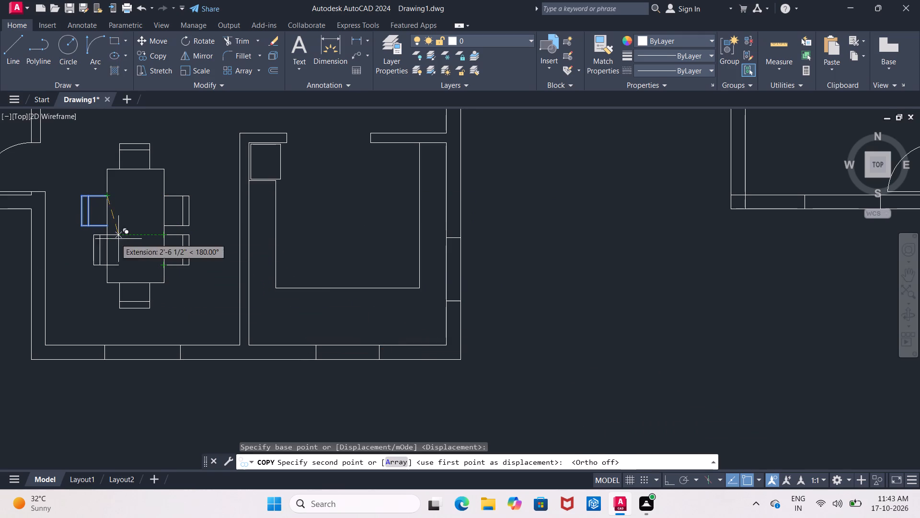
scroll(157, 239, up, 3)
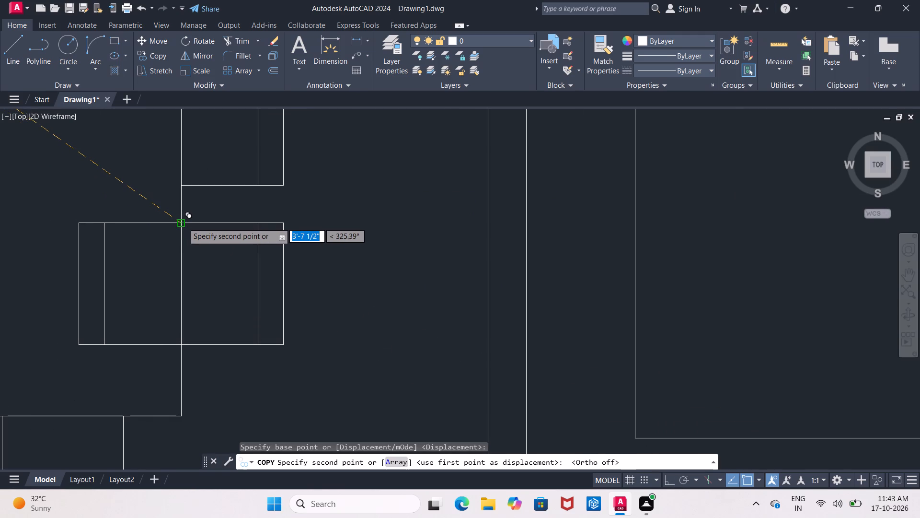
click(183, 223)
key(Escape)
Move the copied left-facing chair about 2'-11" straight left to the table's left side, level with the lower right-side chair.
click(56, 216)
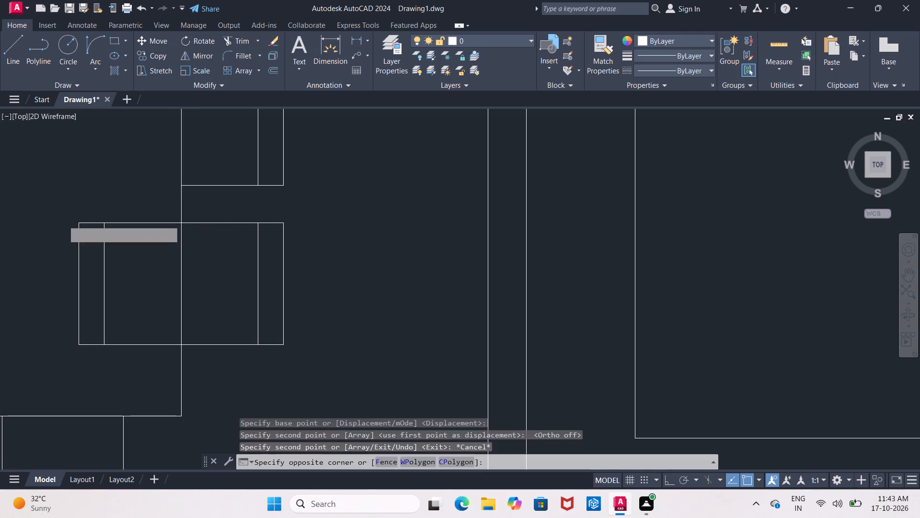
click(205, 365)
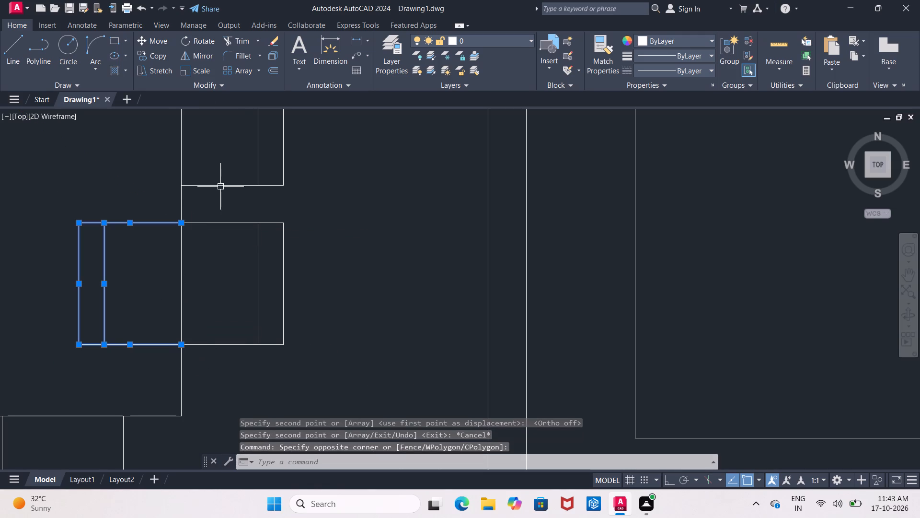
click(161, 41)
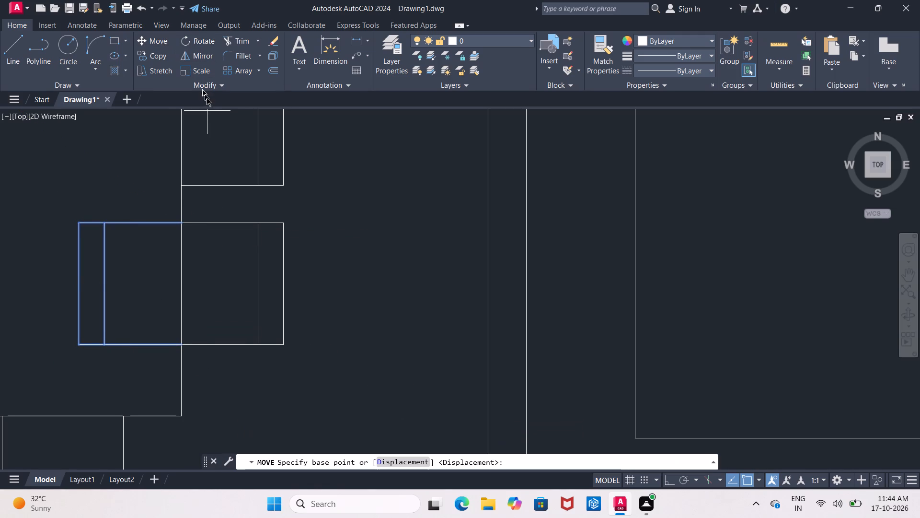
click(180, 224)
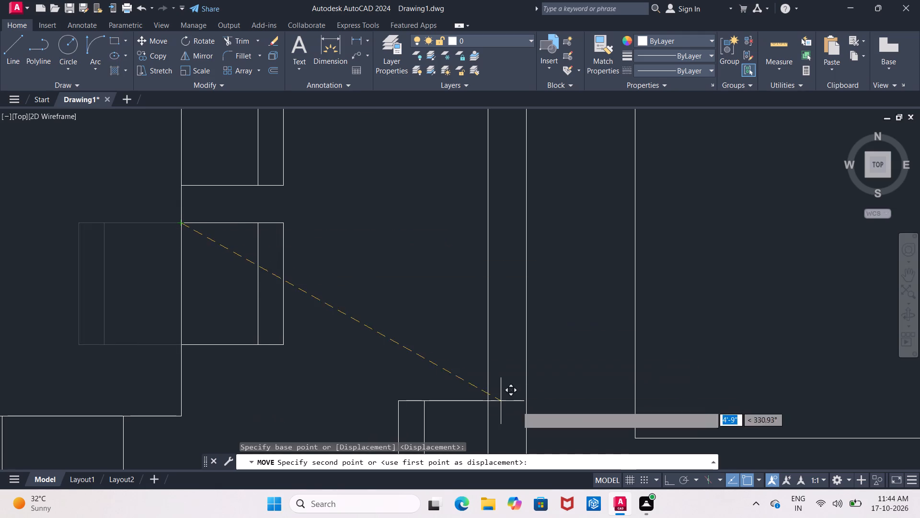
click(668, 480)
scroll(265, 365, down, 1)
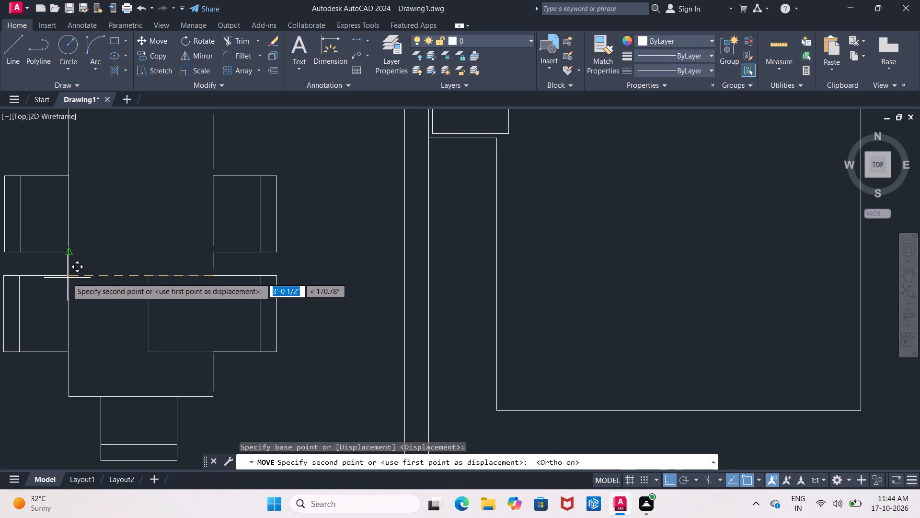
scroll(67, 278, up, 2)
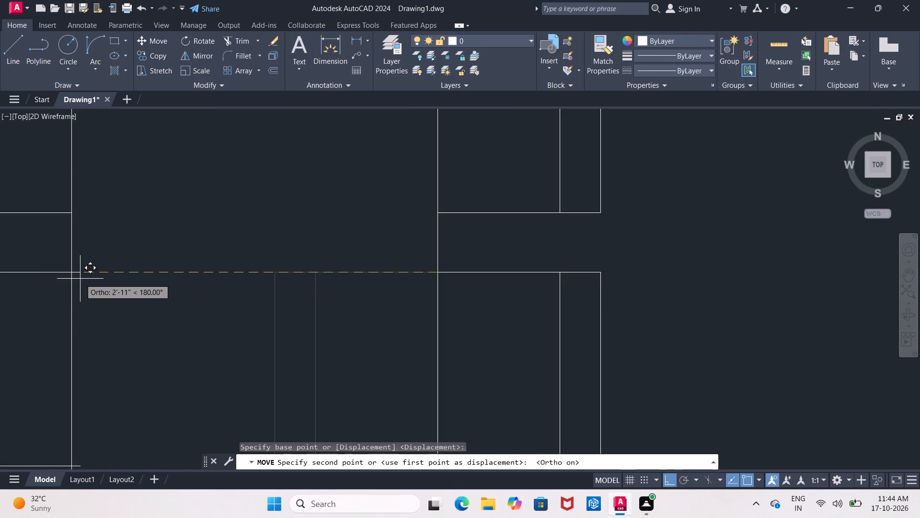
click(80, 279)
key(Escape)
Move the lower left-side chair slightly left so its inner ends sit flush on the table's left edge.
scroll(85, 282, down, 1)
middle_drag(85, 282, 88, 281)
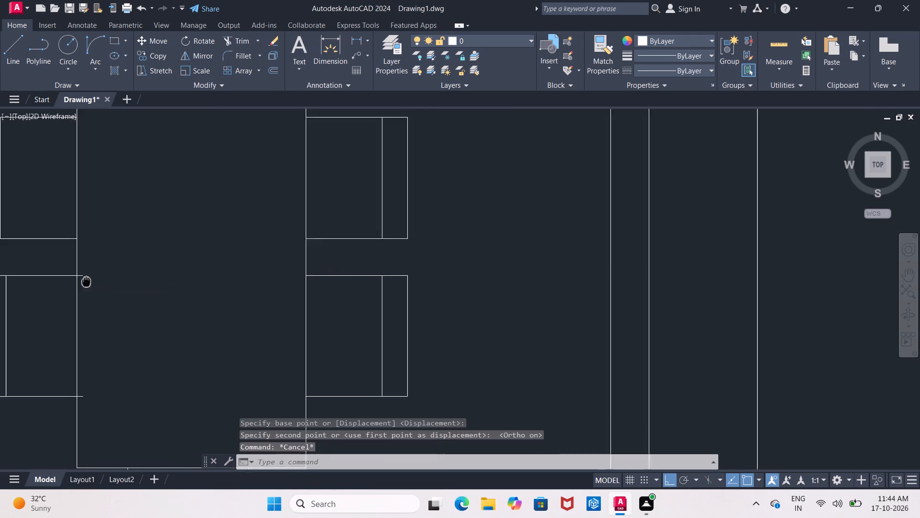
middle_drag(88, 281, 172, 234)
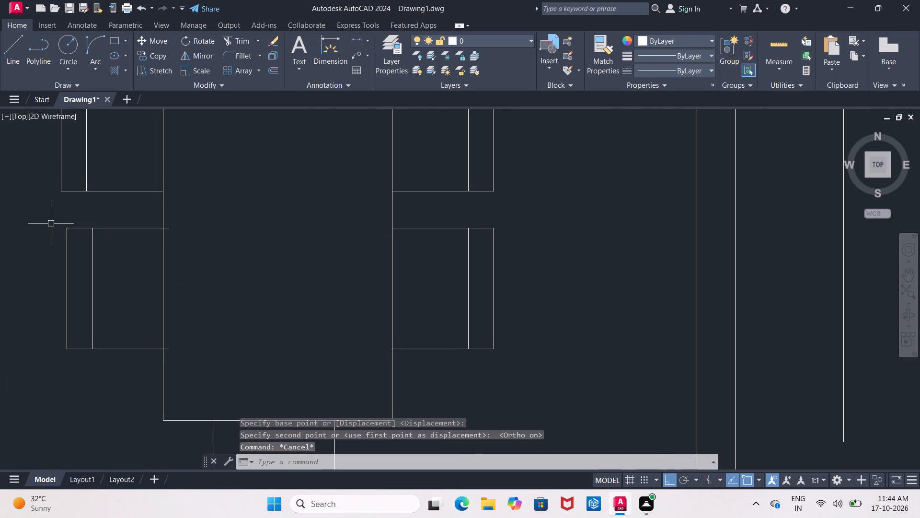
click(51, 224)
click(209, 374)
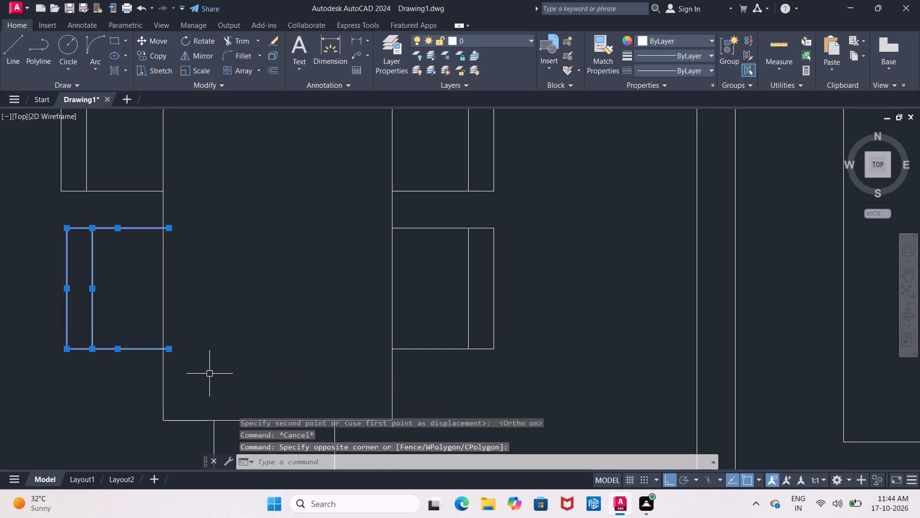
click(150, 36)
click(167, 228)
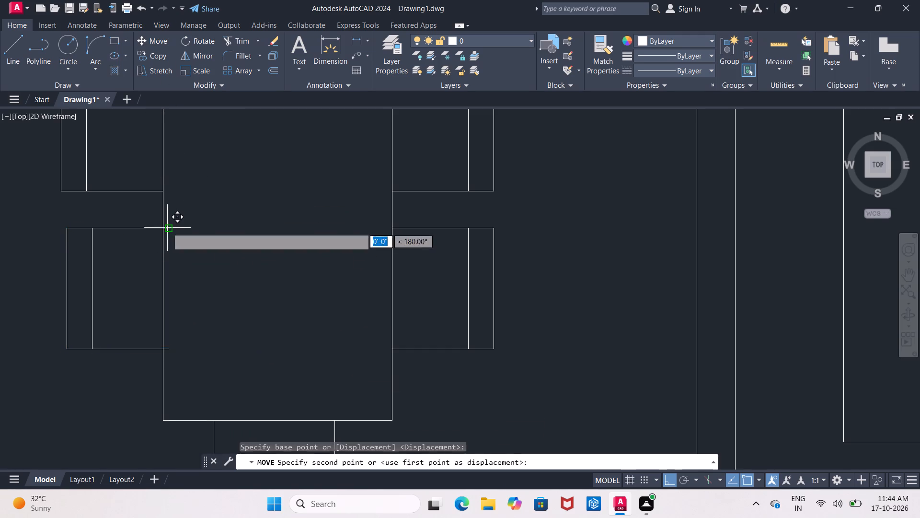
click(164, 228)
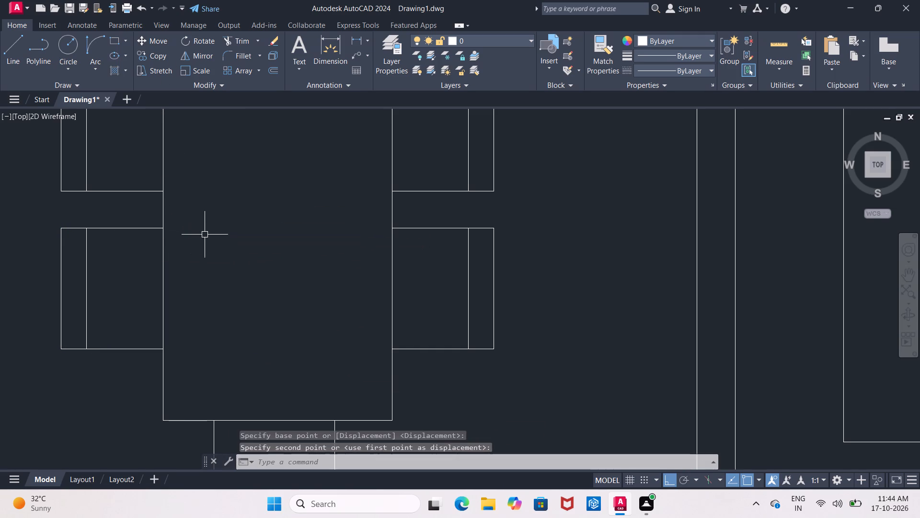
key(Escape)
Move the four side chairs together about 3" straight up along the table.
scroll(200, 231, down, 3)
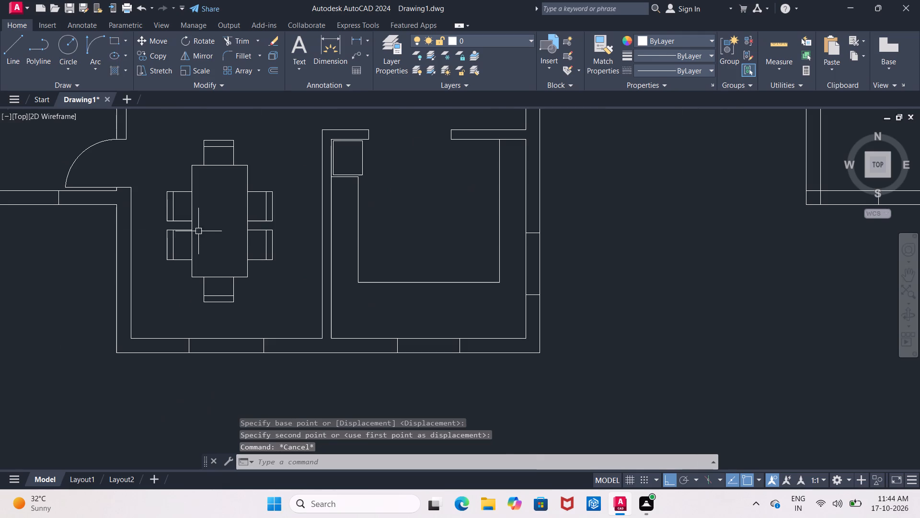
click(157, 181)
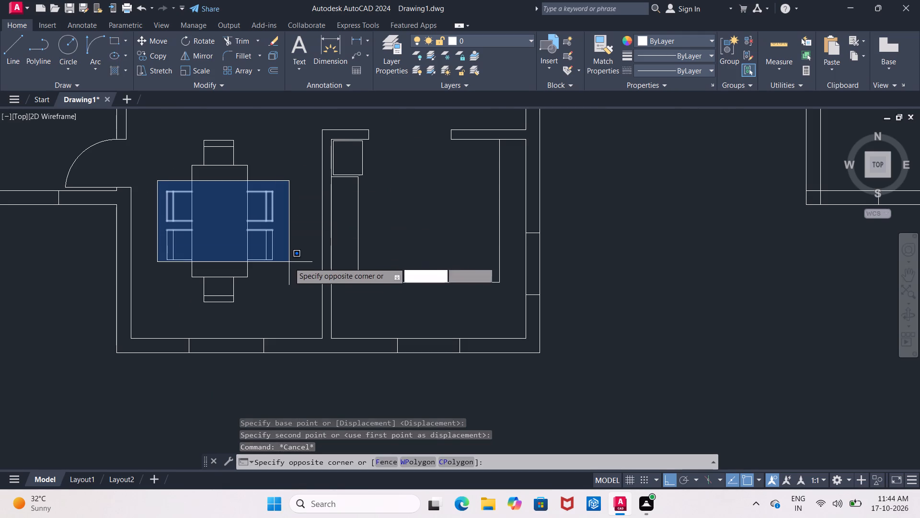
click(288, 272)
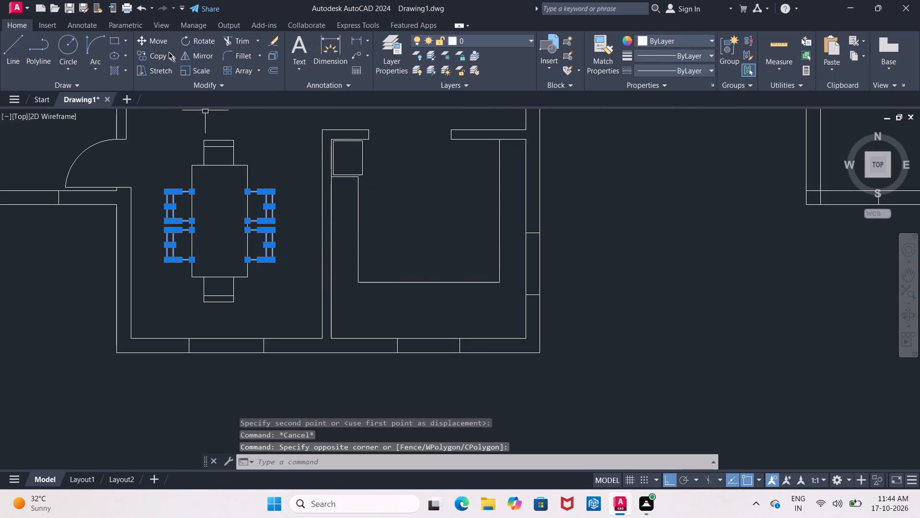
click(160, 44)
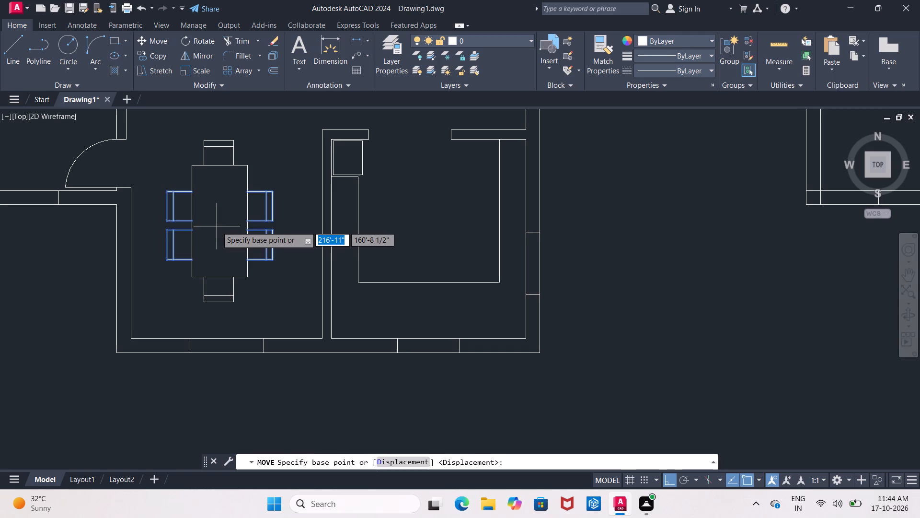
click(217, 226)
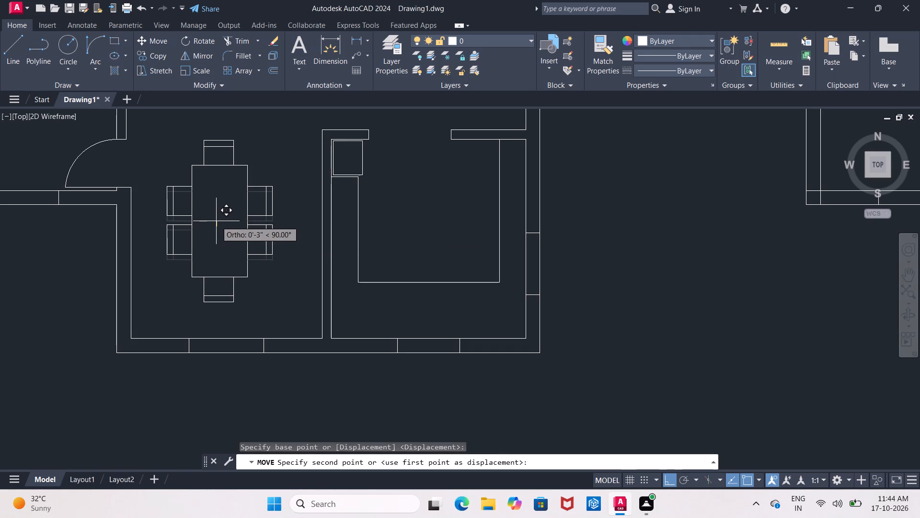
click(216, 221)
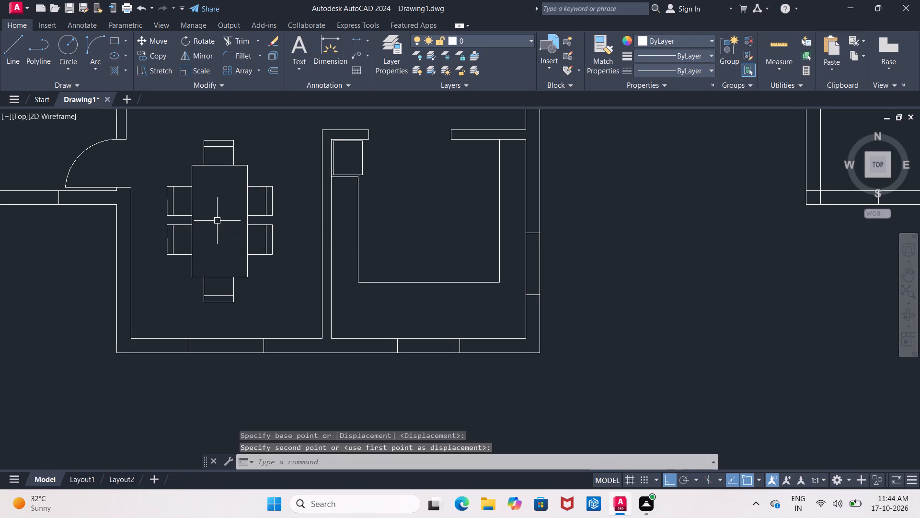
In the left-hand plan, offset the top wall's inner line right of the staircase 4" downward, and offset that copy another 4" downward.
scroll(217, 221, down, 1)
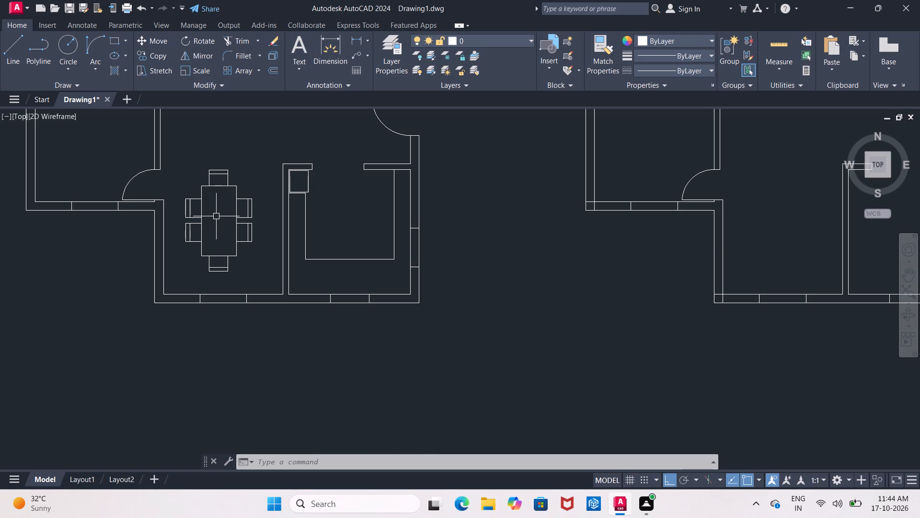
scroll(216, 216, down, 2)
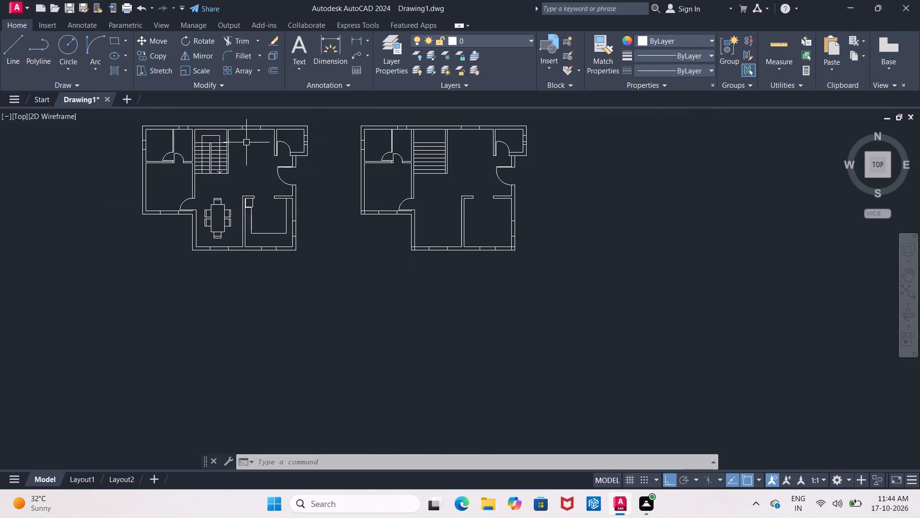
scroll(250, 139, up, 2)
middle_drag(249, 139, 221, 201)
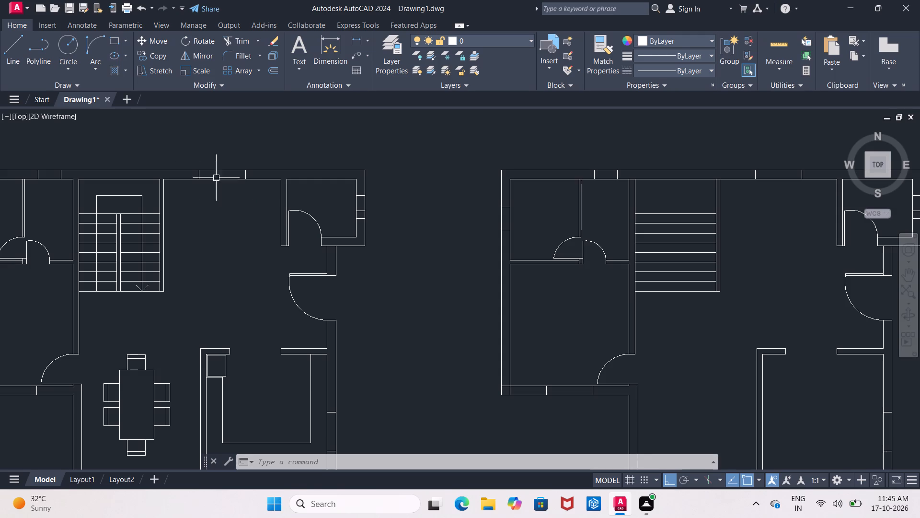
click(15, 53)
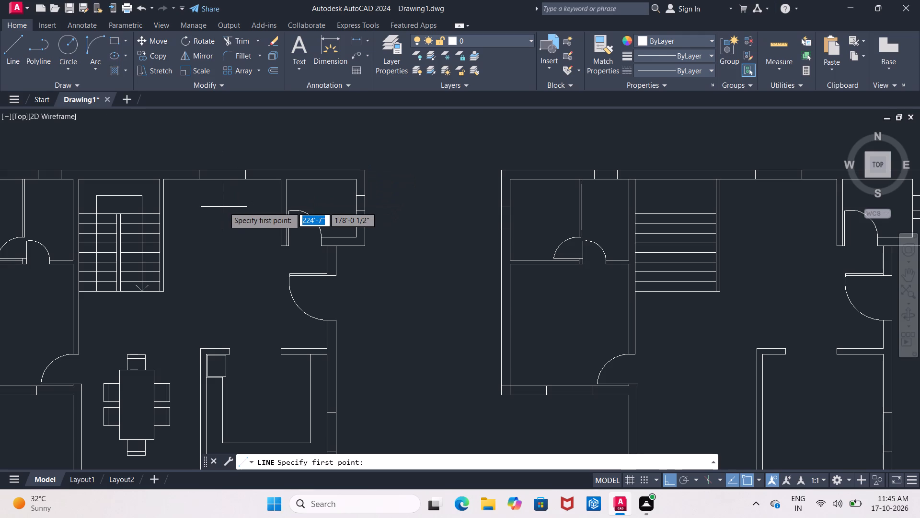
key(Escape)
scroll(224, 198, up, 1)
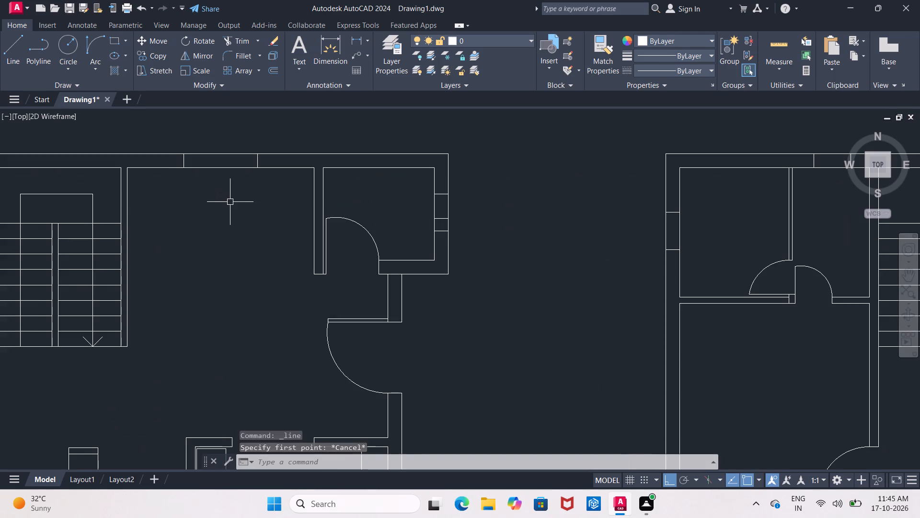
key(o)
key(Return)
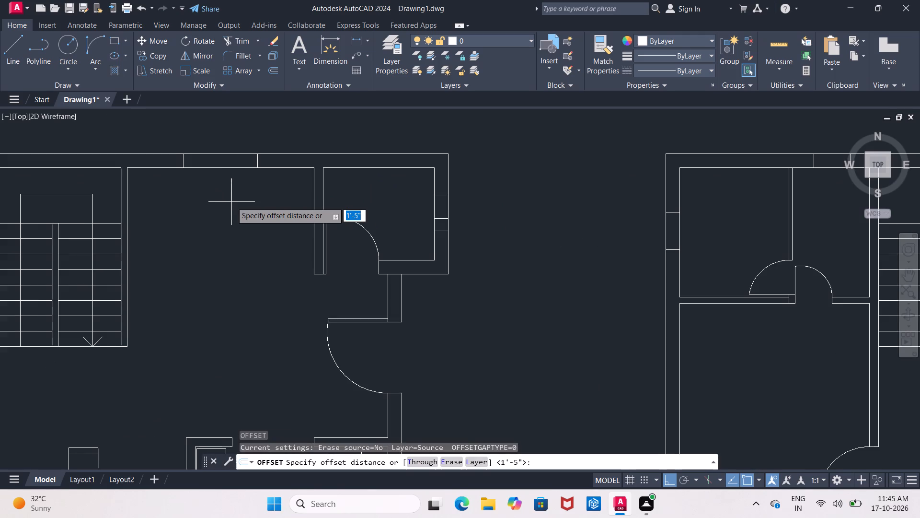
text(4")
key(Return)
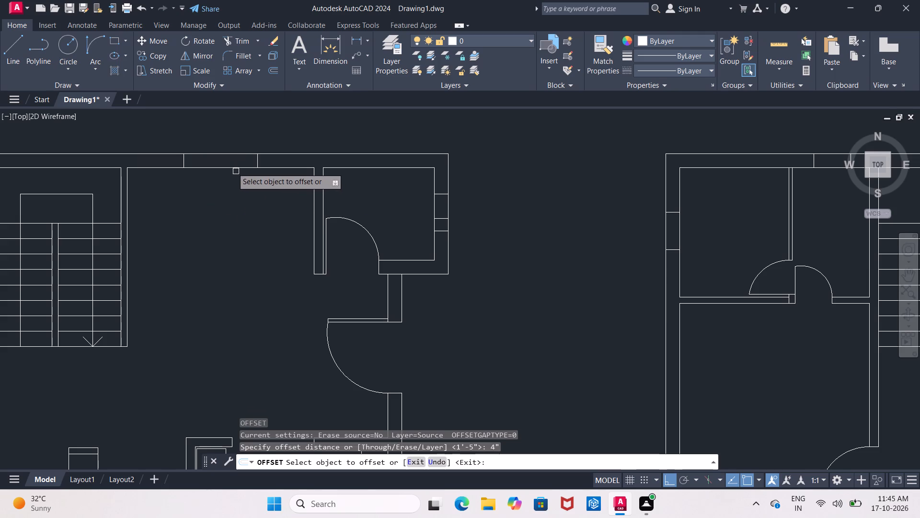
click(228, 166)
click(229, 187)
click(226, 176)
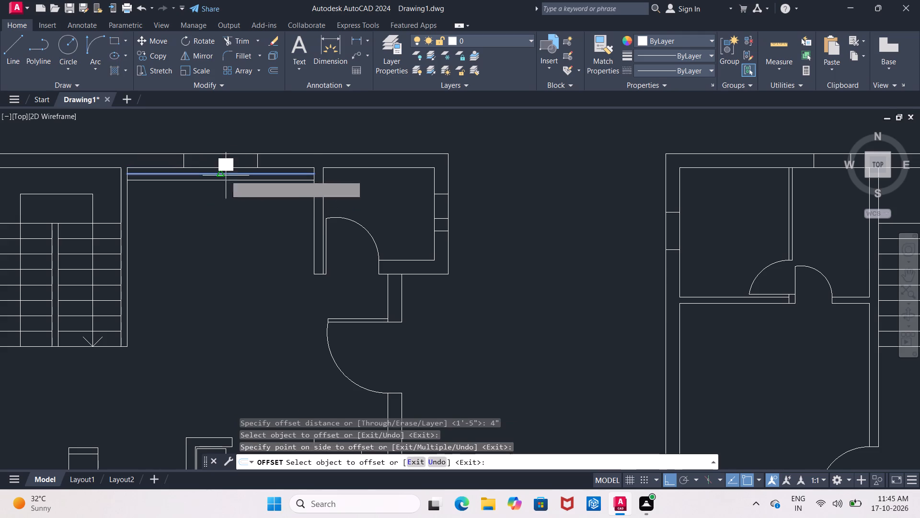
click(231, 186)
key(Escape)
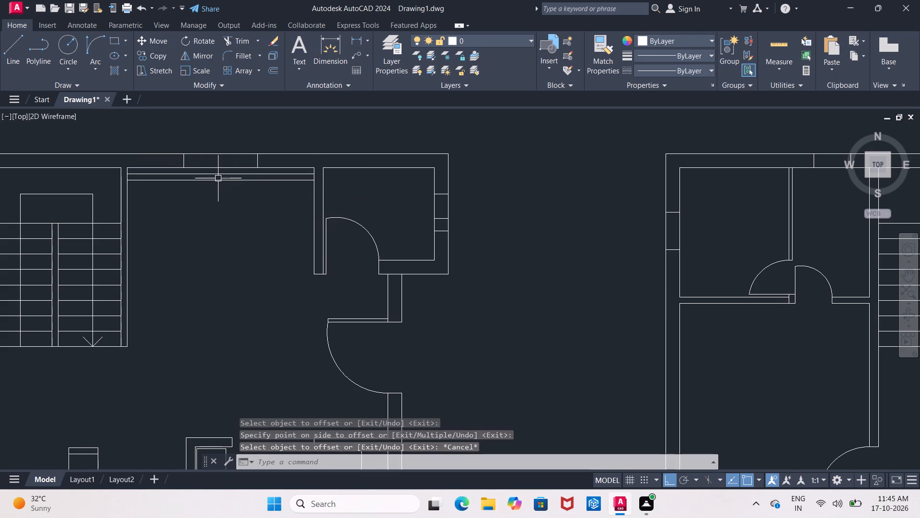
Erase the first 4" offset line, nearest the top wall.
click(218, 177)
key(Delete)
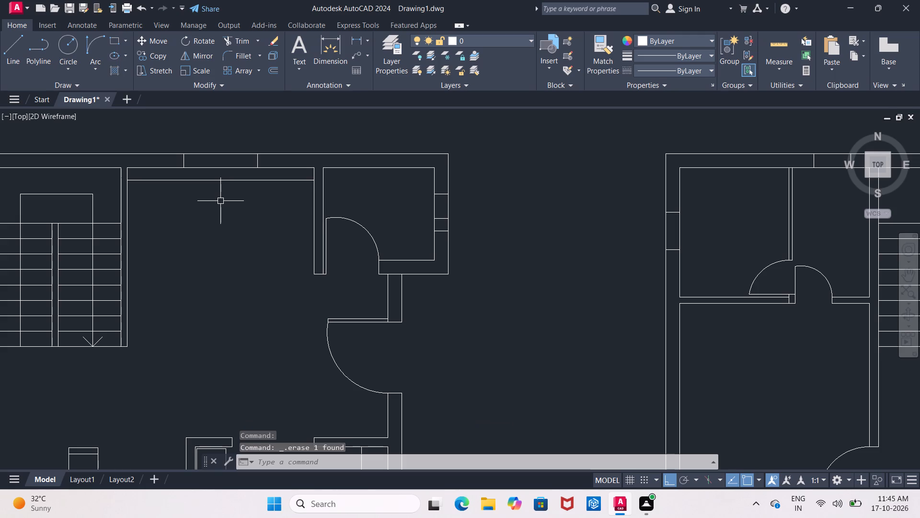
Offset the remaining line below the top wall 2' downward.
key(o)
key(Return)
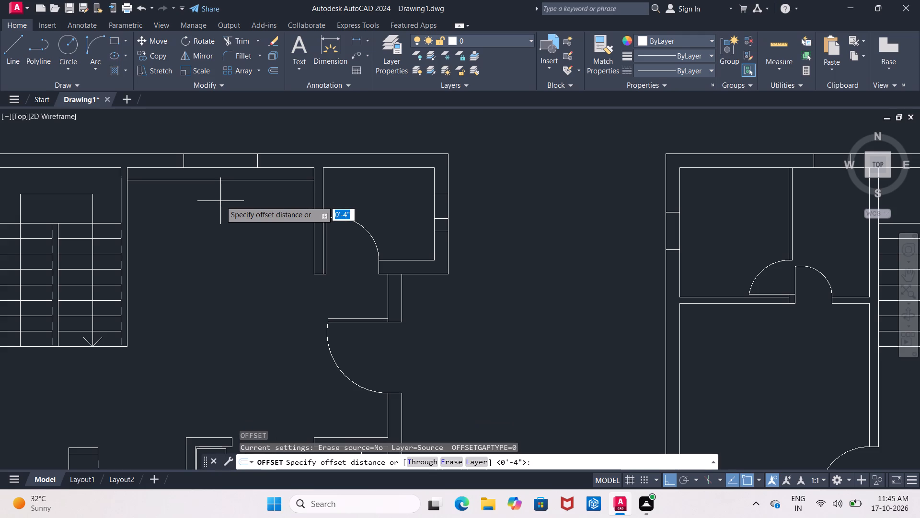
key(2)
key(apostrophe)
key(Return)
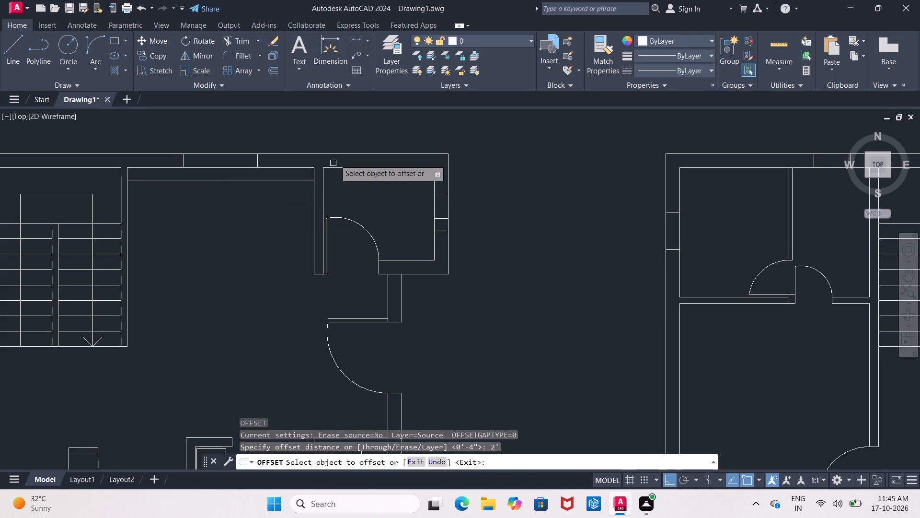
click(263, 178)
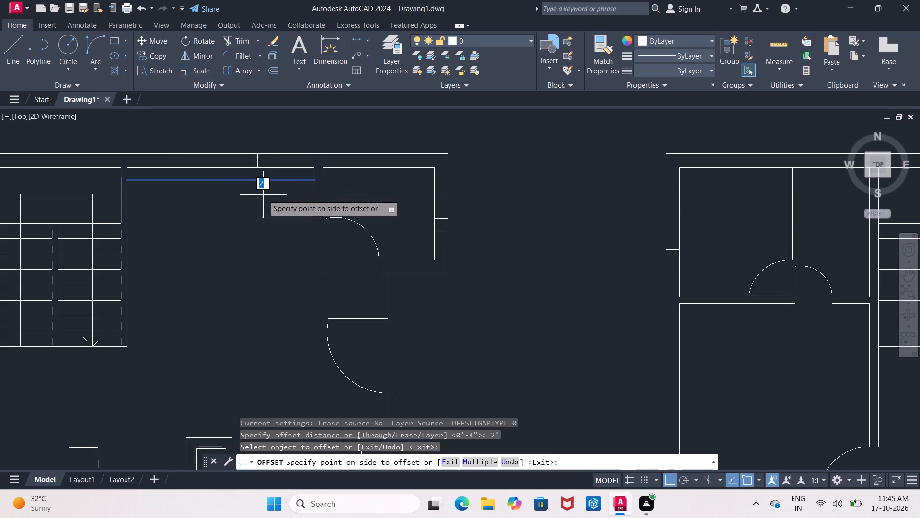
click(263, 195)
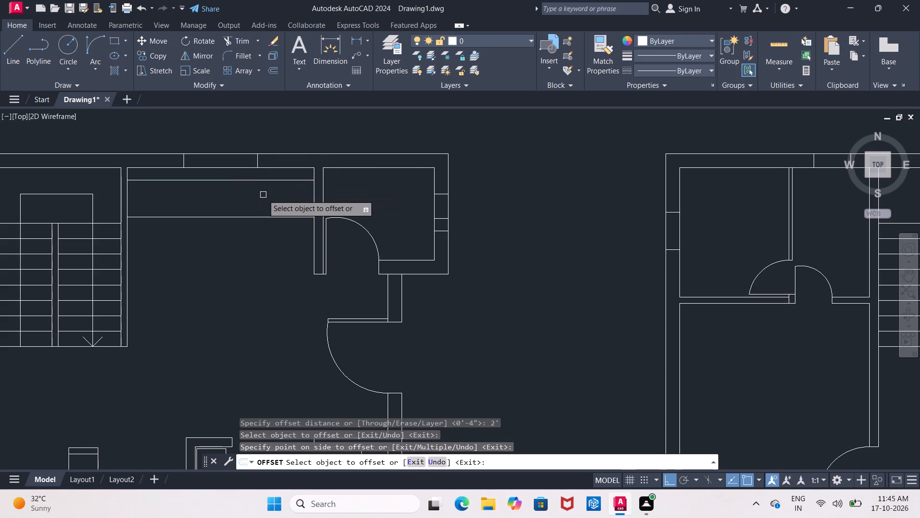
key(Escape)
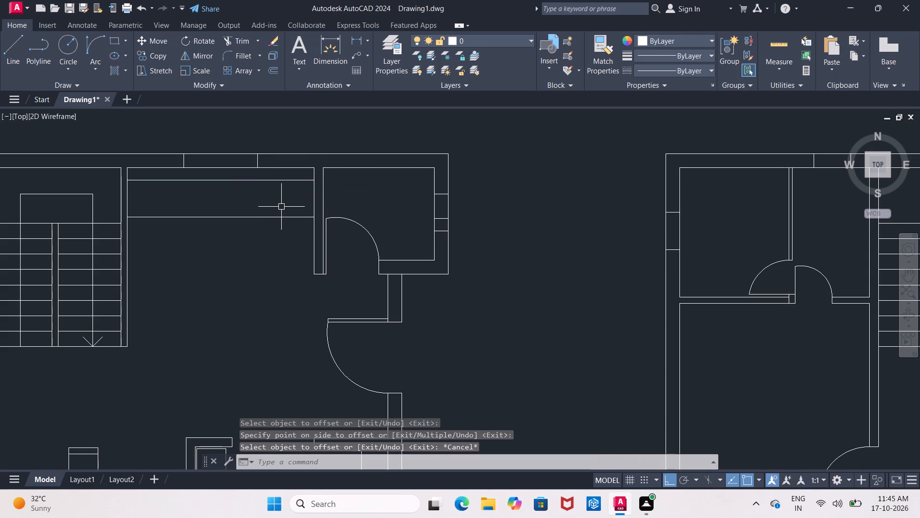
Offset the inner faces of the two side walls flanking this area 2' inward.
key(o)
key(Return)
text(2')
key(Return)
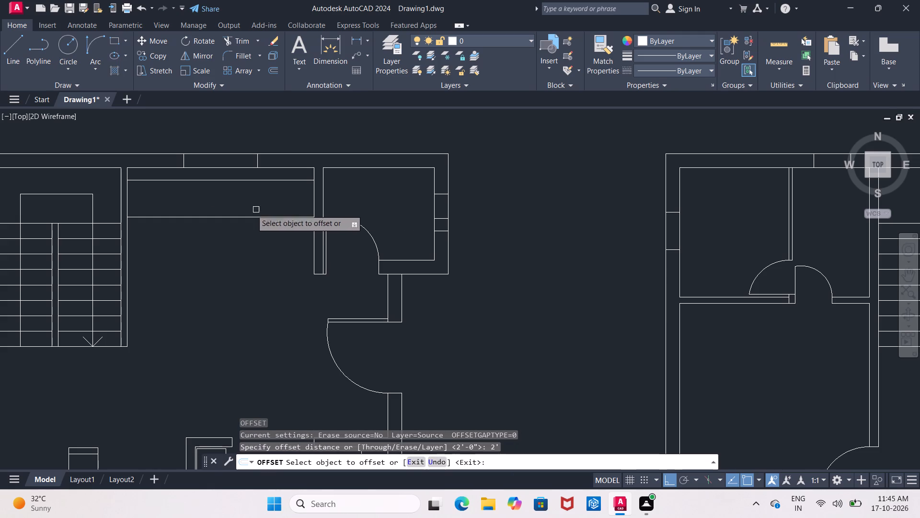
click(129, 206)
click(143, 207)
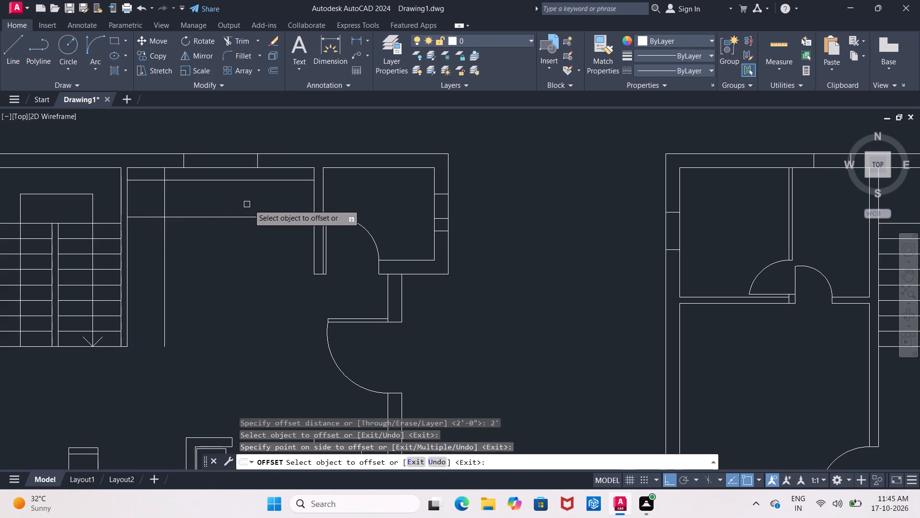
click(313, 199)
click(266, 203)
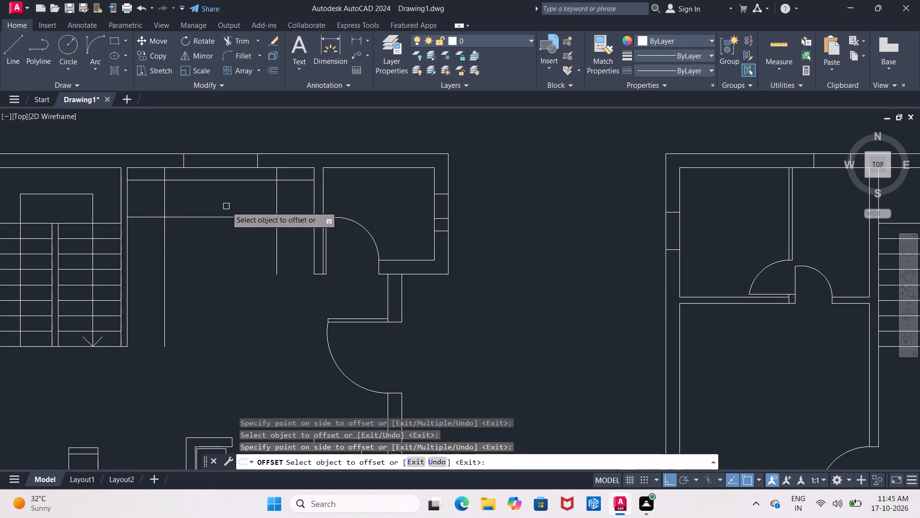
key(Escape)
Trim the offset lines right of the staircase, leaving only a closed 2'-deep rectangle below the top wall.
text(TR)
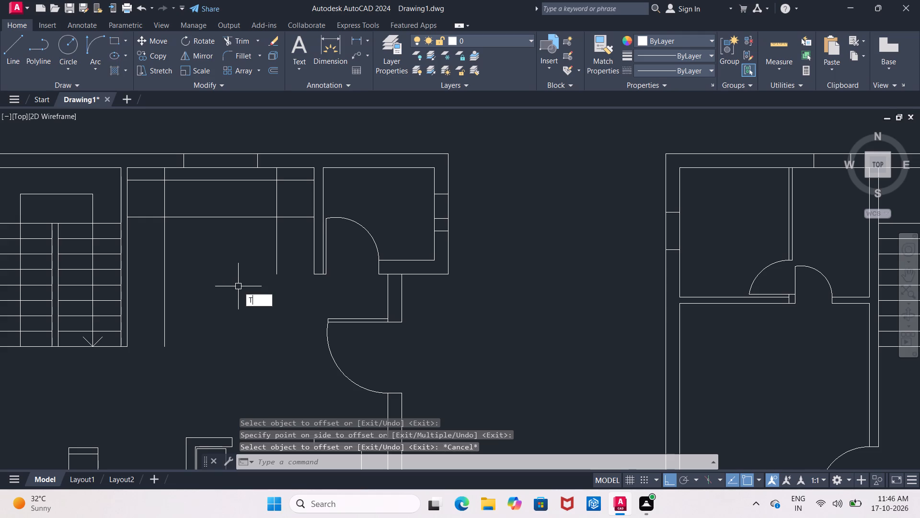
key(Return)
key(Return)
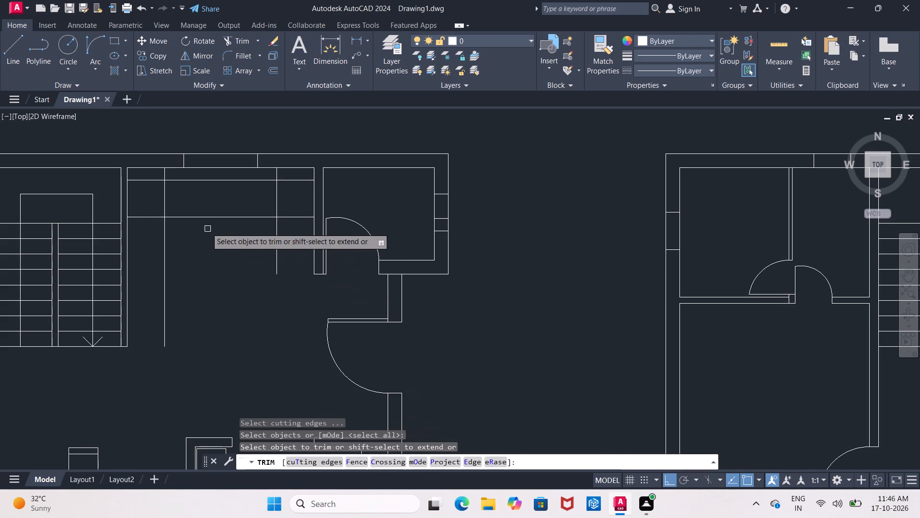
drag(146, 176, 150, 192)
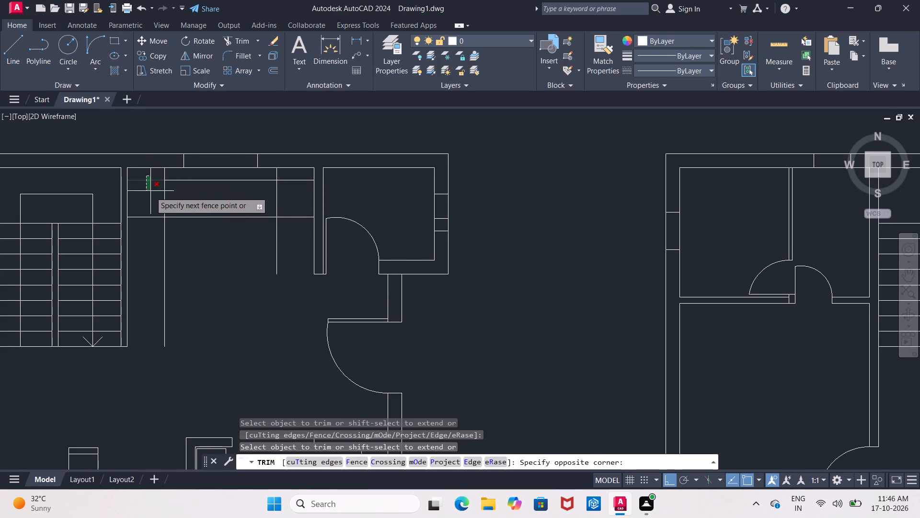
drag(150, 192, 156, 230)
drag(156, 230, 276, 236)
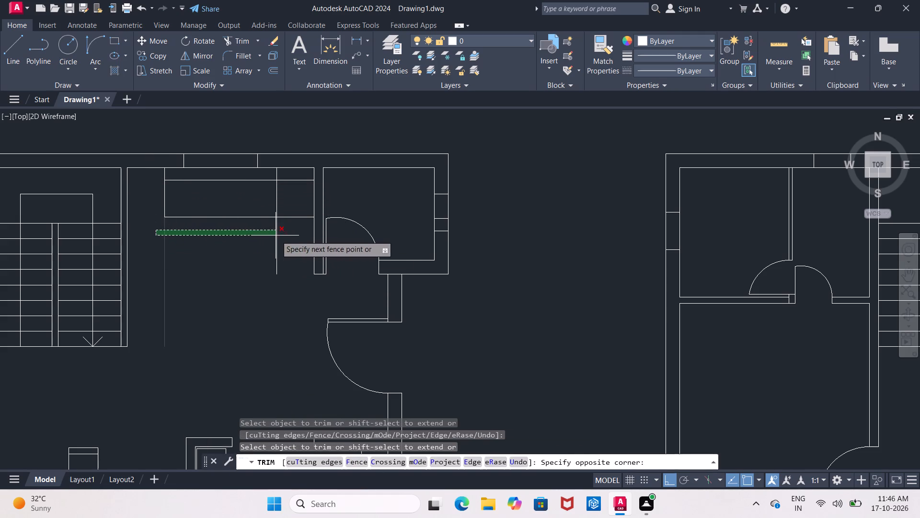
drag(276, 236, 280, 237)
drag(288, 173, 294, 213)
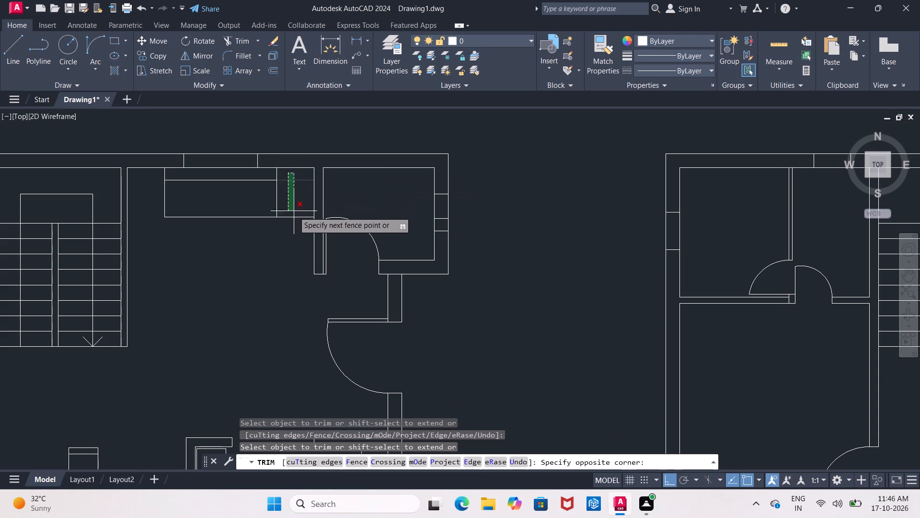
drag(294, 213, 292, 229)
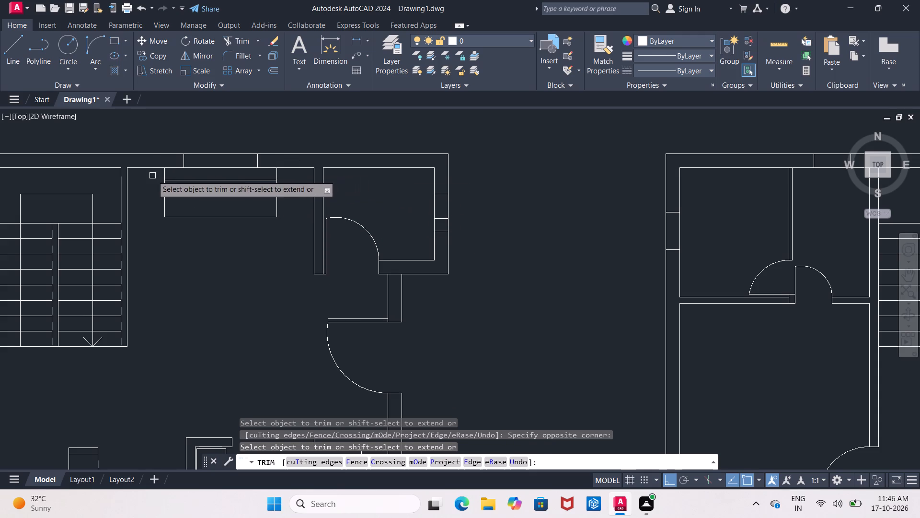
drag(152, 176, 282, 172)
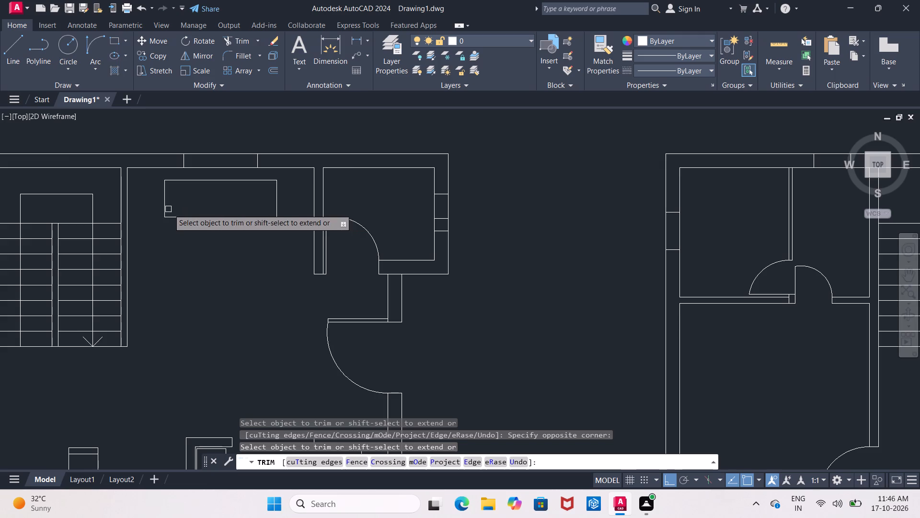
scroll(169, 209, up, 2)
middle_drag(188, 179, 184, 210)
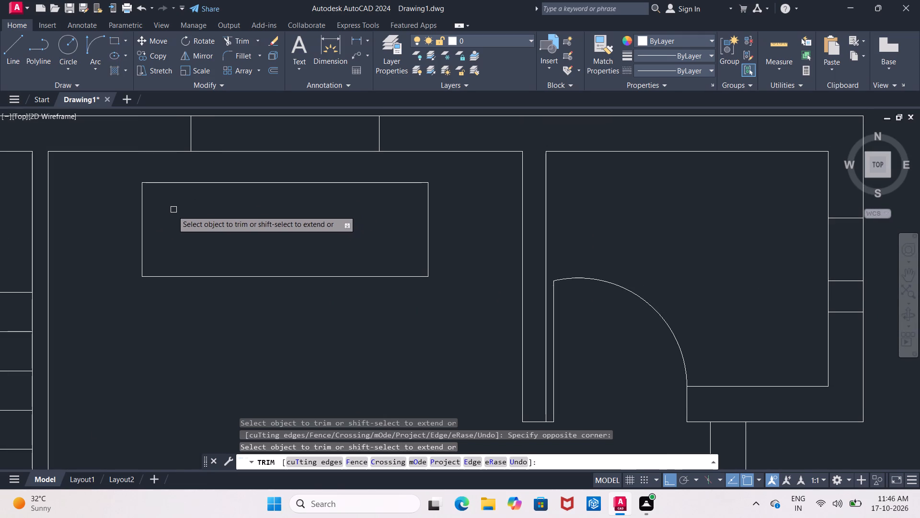
key(Escape)
Offset the rectangle's top edge and both side edges 2" outward.
key(o)
key(Return)
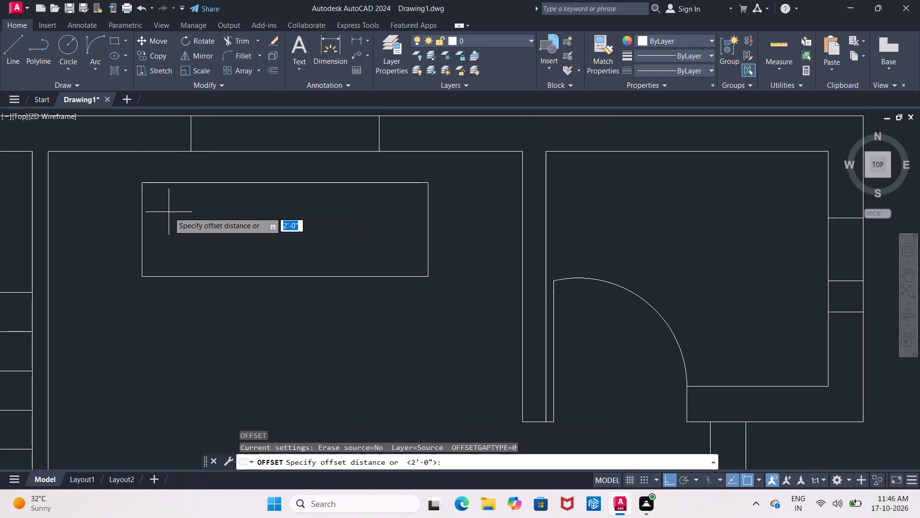
key(2)
key(shift+quotedbl)
key(Return)
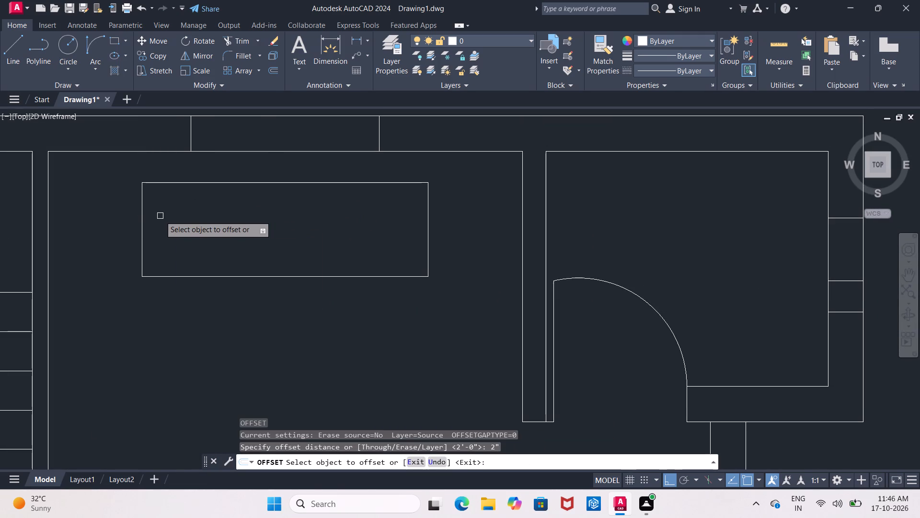
scroll(207, 172, up, 1)
click(268, 189)
click(266, 163)
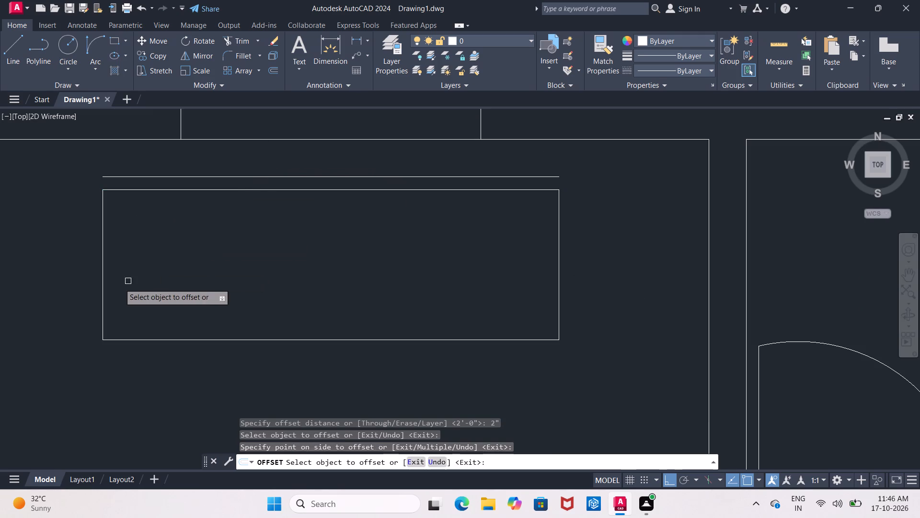
click(101, 290)
click(70, 284)
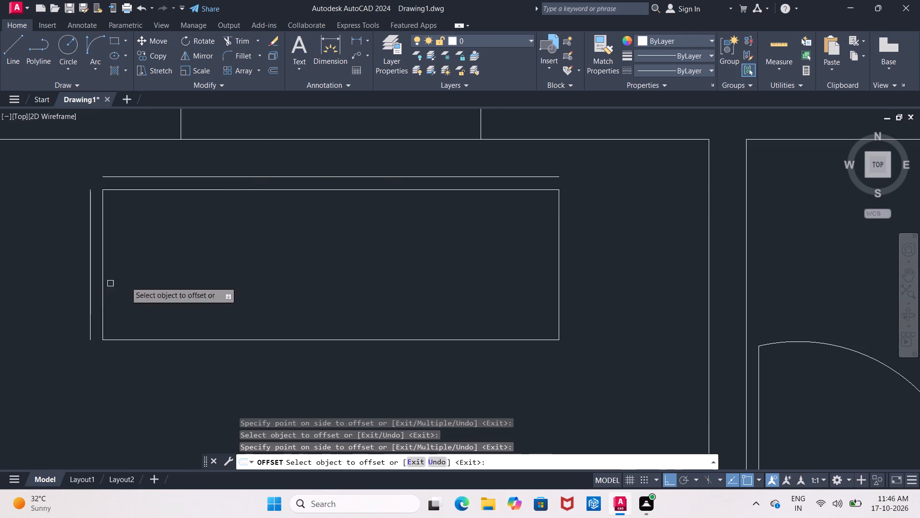
click(559, 256)
click(608, 254)
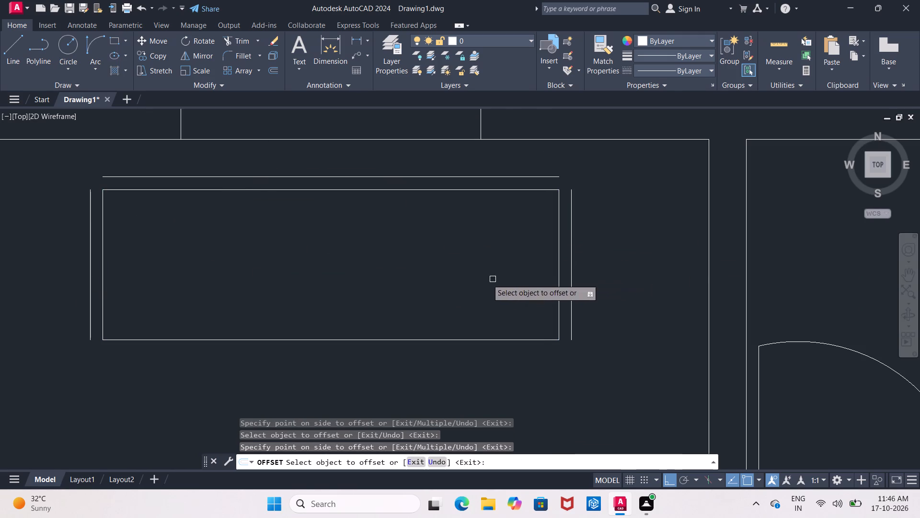
key(Escape)
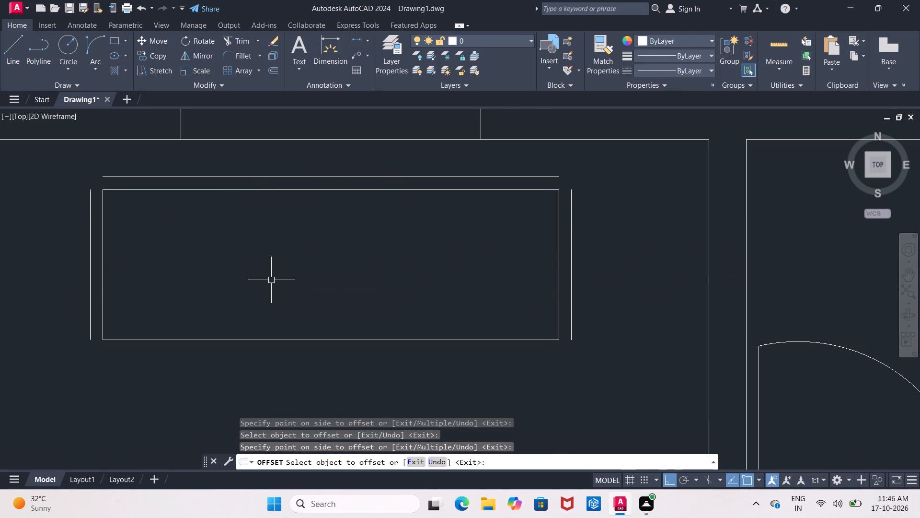
Fillet the outer top line with each outer side line to close the two upper corners.
click(226, 56)
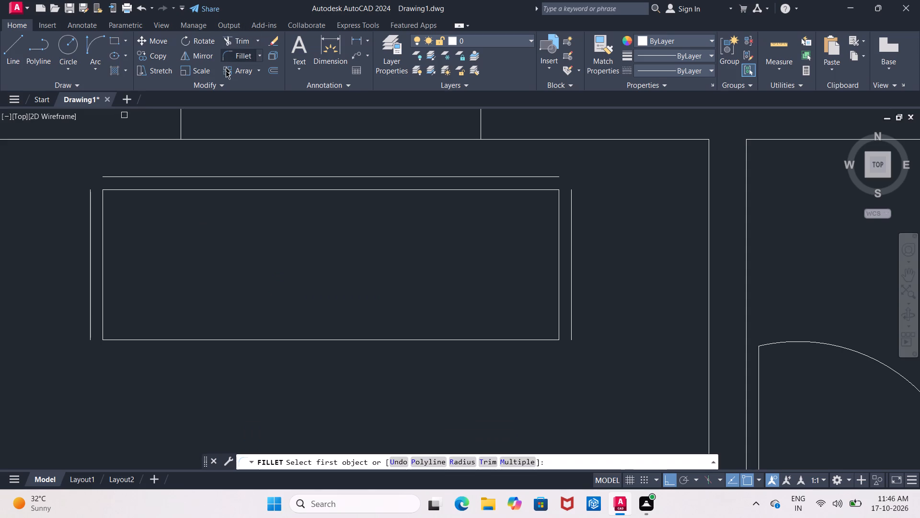
click(131, 178)
click(89, 199)
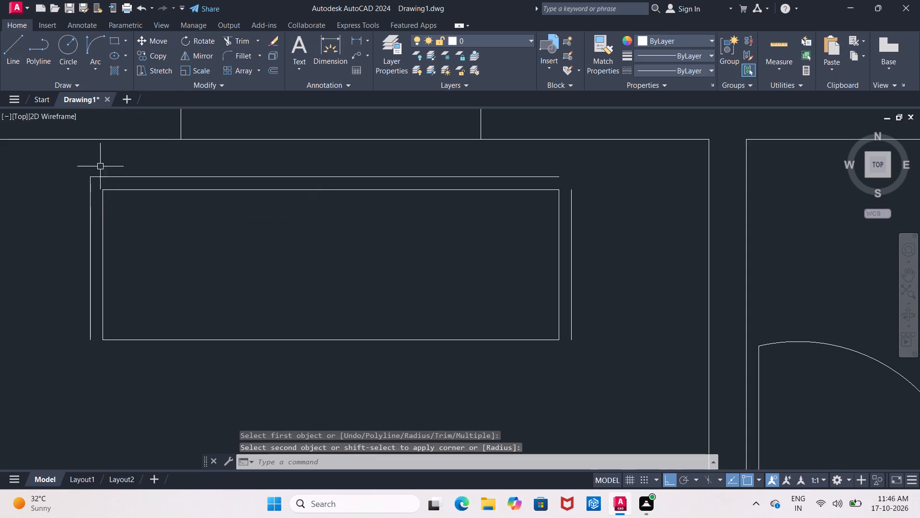
click(228, 53)
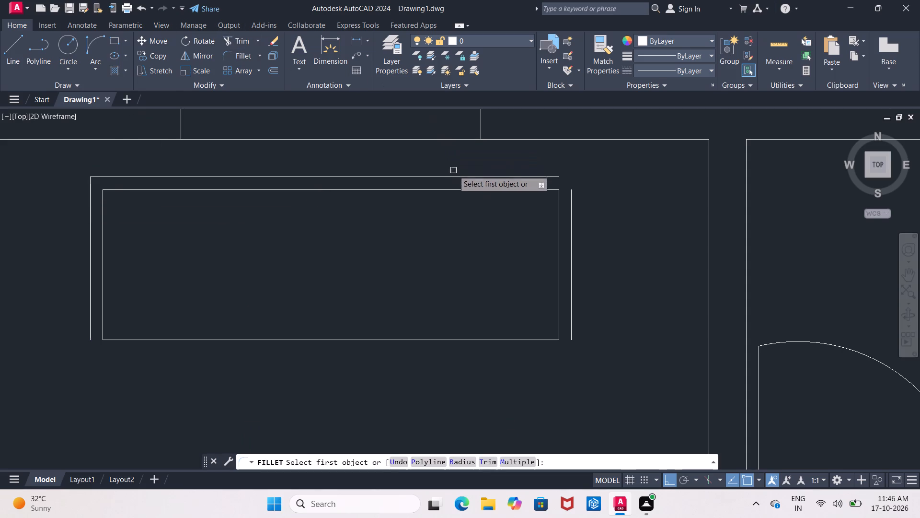
click(455, 177)
click(573, 211)
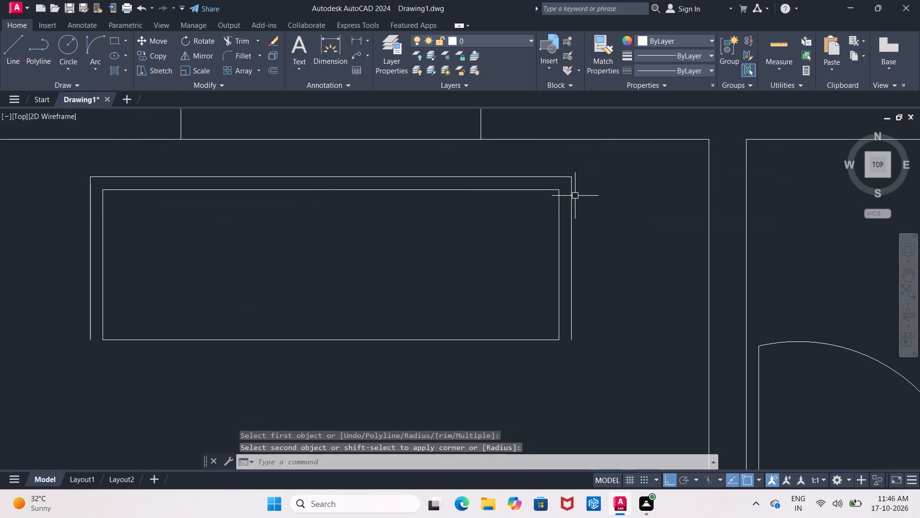
key(Escape)
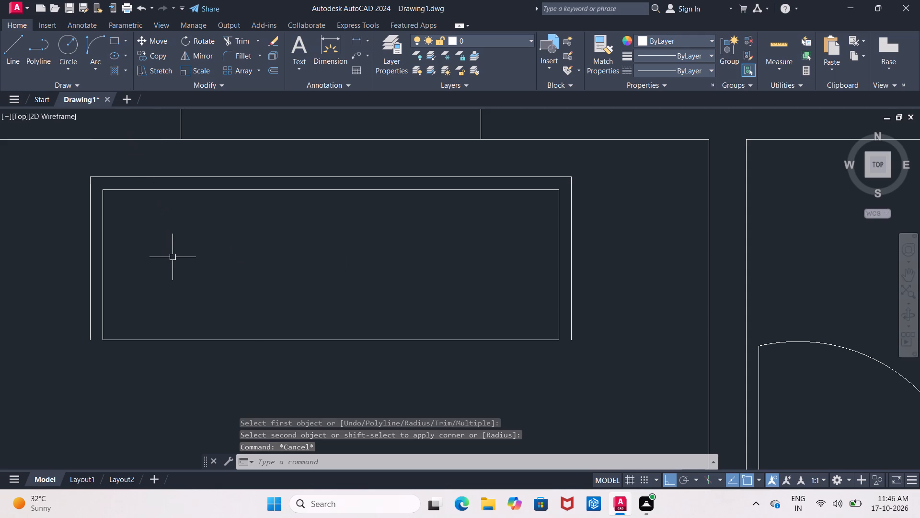
Offset the rectangle's bottom edge 2" upward into the rectangle.
key(o)
key(Return)
key(2)
key(shift+quotedbl)
key(Return)
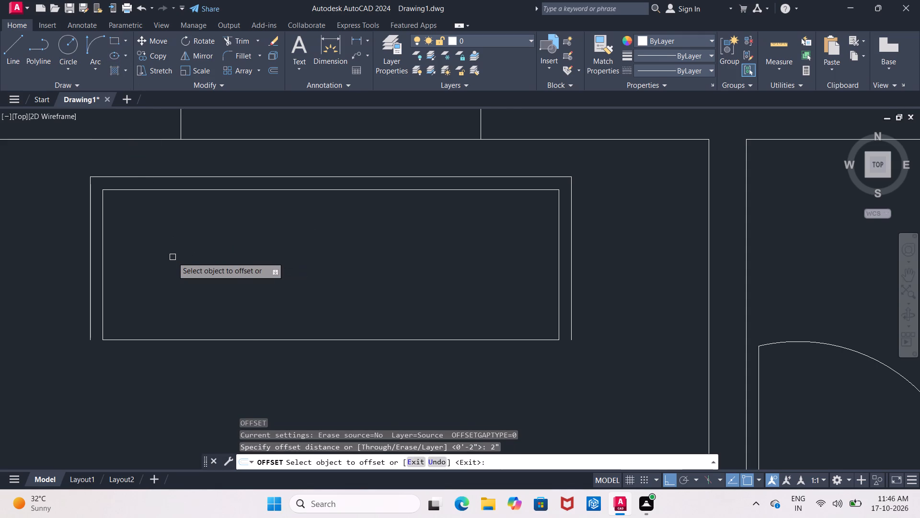
click(248, 337)
click(245, 324)
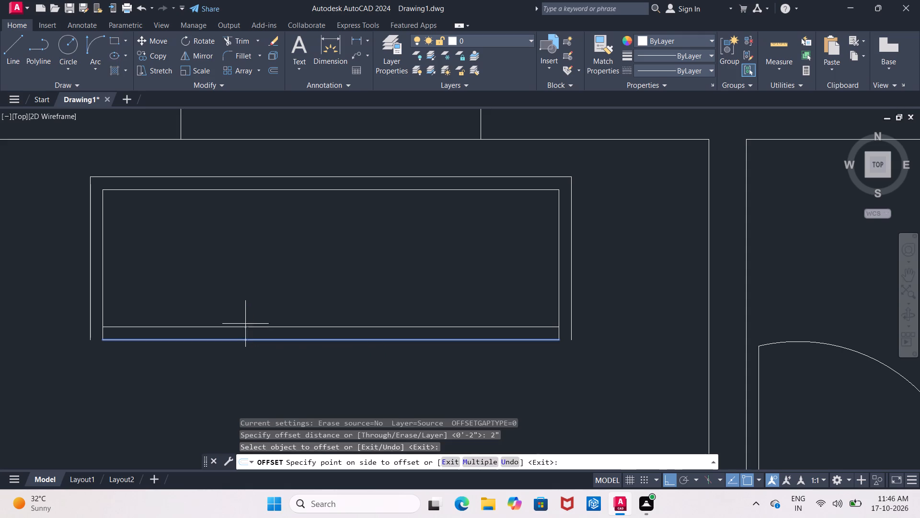
key(Escape)
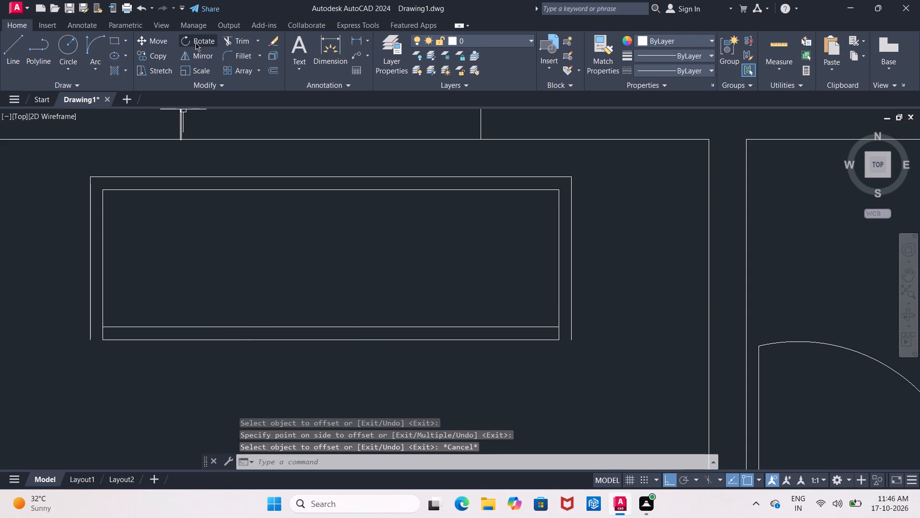
Fillet both outer side lines with the new line above the bottom edge to close the lower corners.
click(224, 55)
click(87, 319)
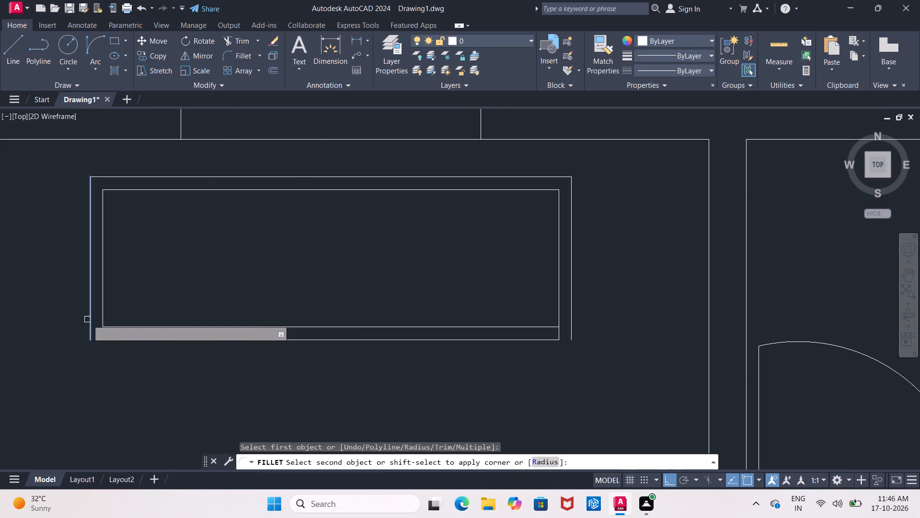
click(124, 329)
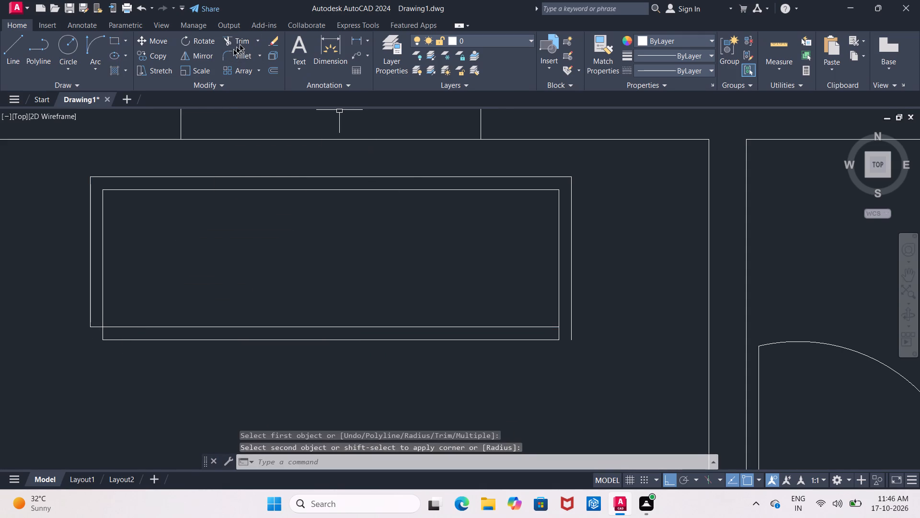
click(221, 57)
click(573, 319)
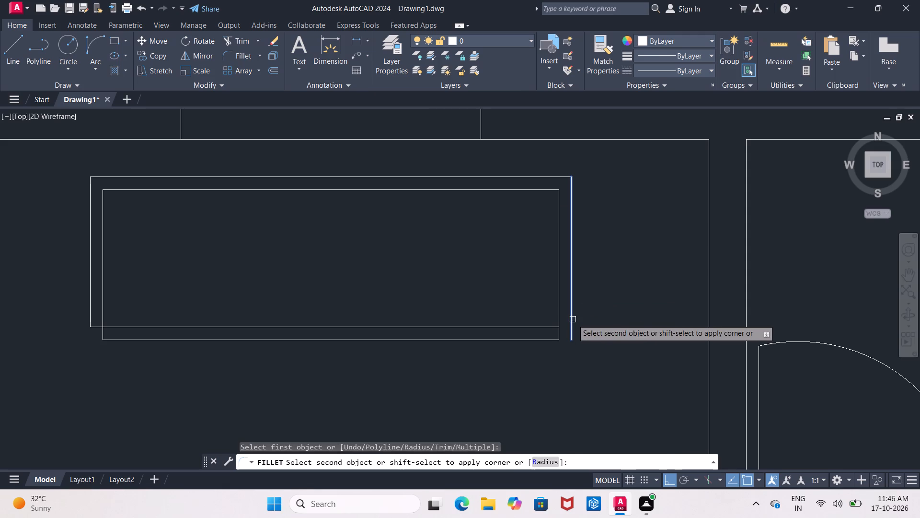
click(541, 329)
key(Escape)
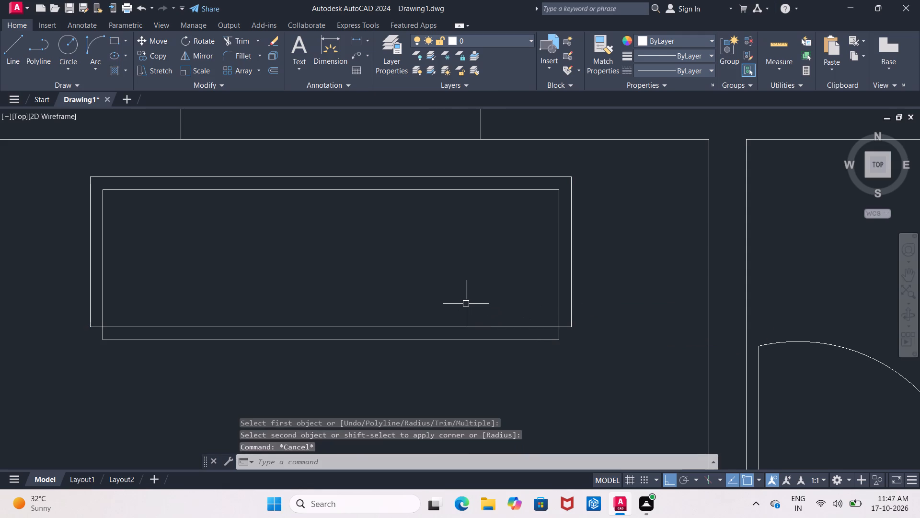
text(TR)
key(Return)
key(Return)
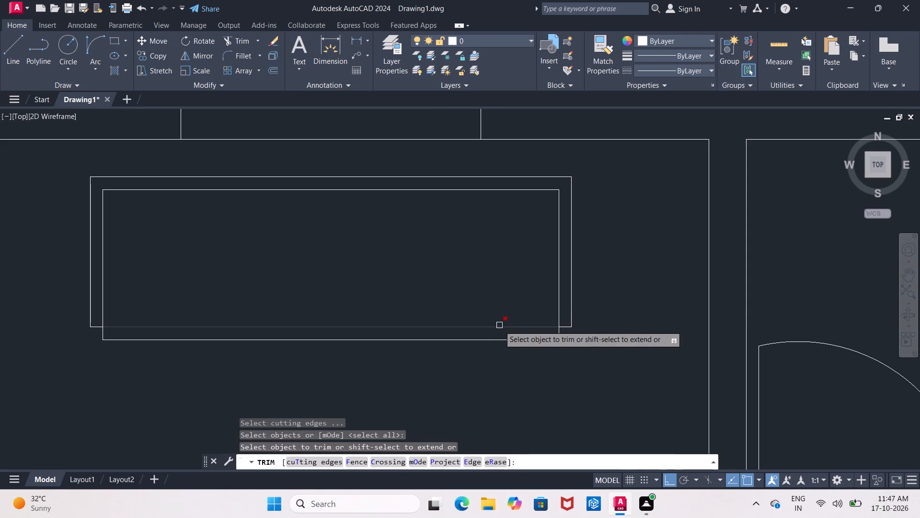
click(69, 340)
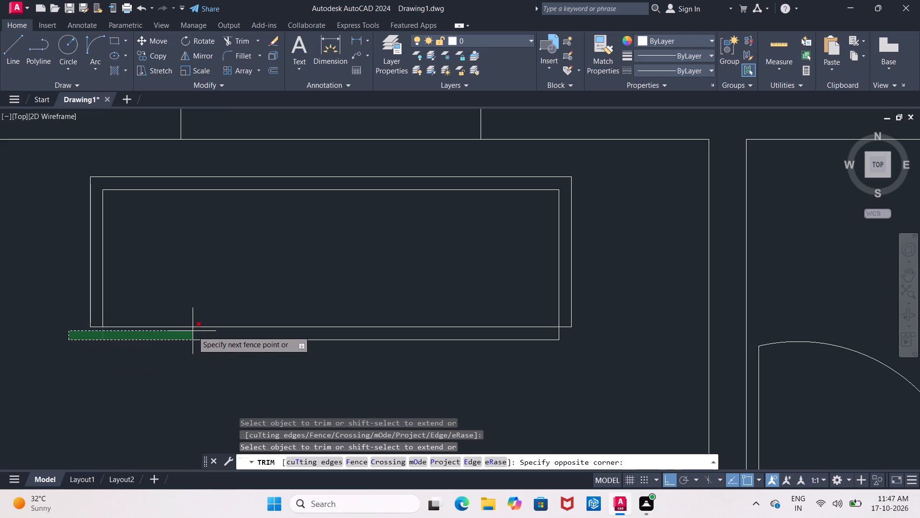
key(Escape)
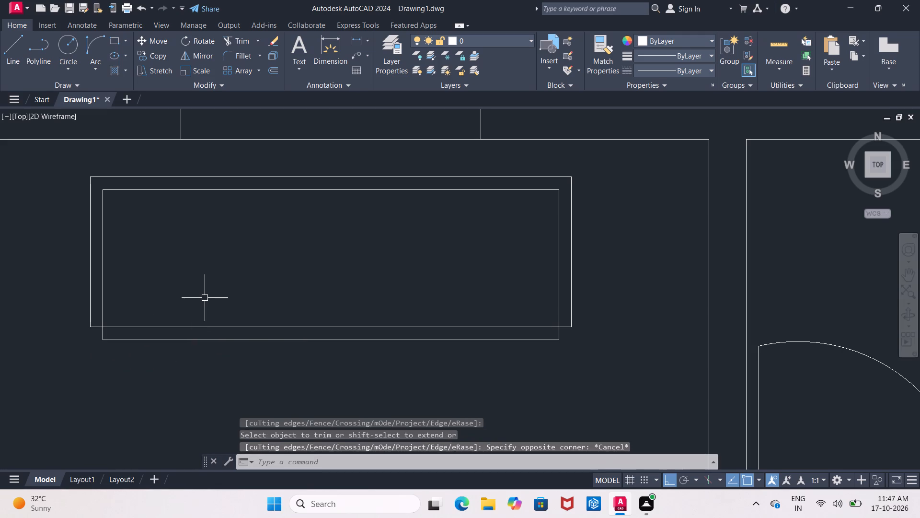
Trim the part of the lower offset line that crosses the inner rectangle, leaving the short side returns.
text(TR)
key(Return)
key(Return)
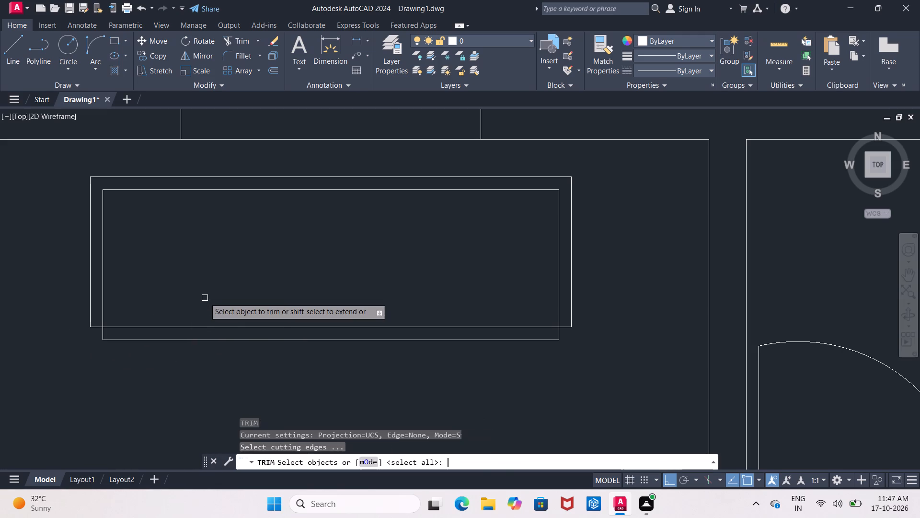
click(240, 328)
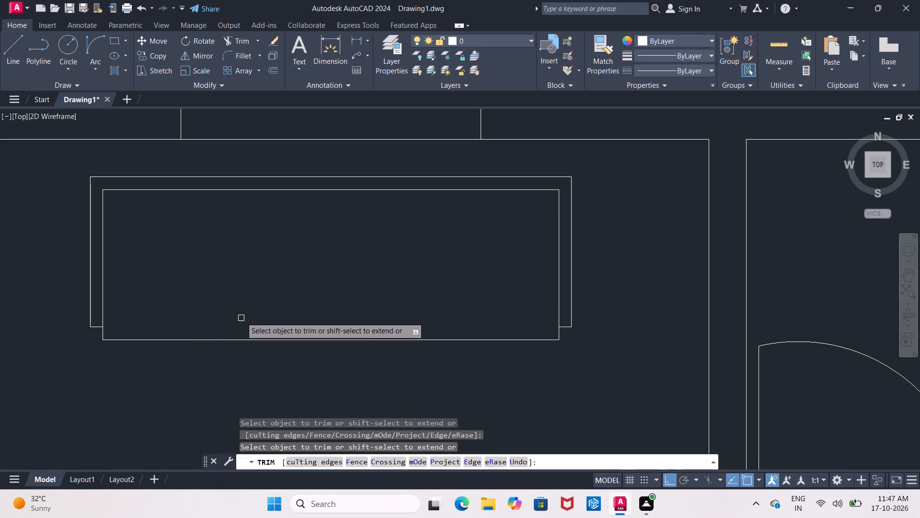
key(Escape)
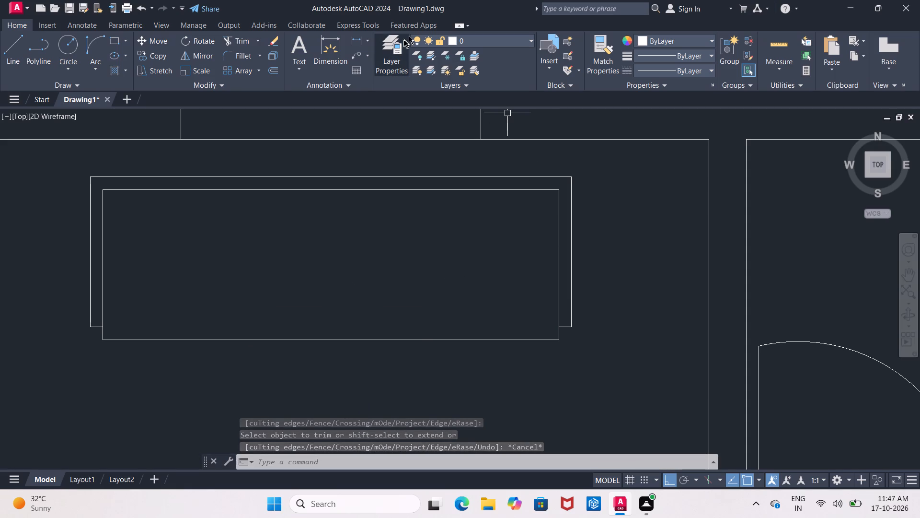
Measure the width of the inner rectangle along its top edge with a linear dimension, without placing it.
click(357, 42)
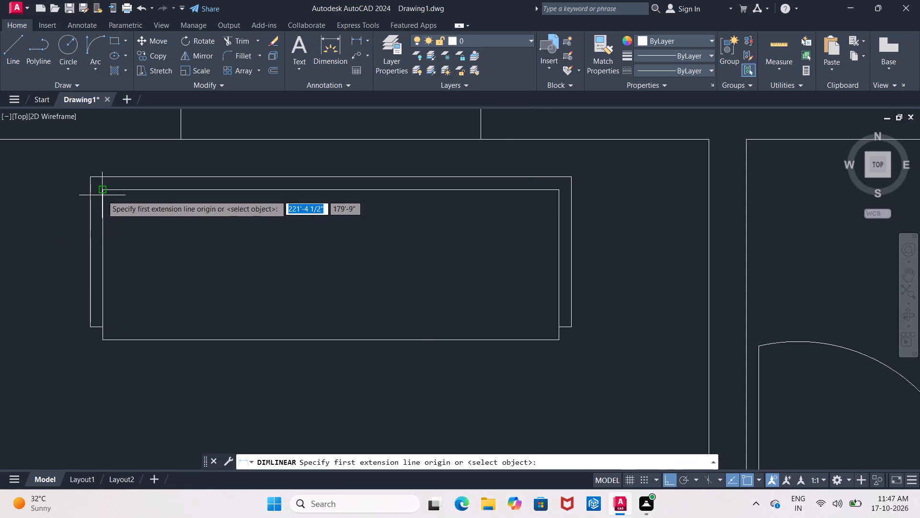
click(102, 191)
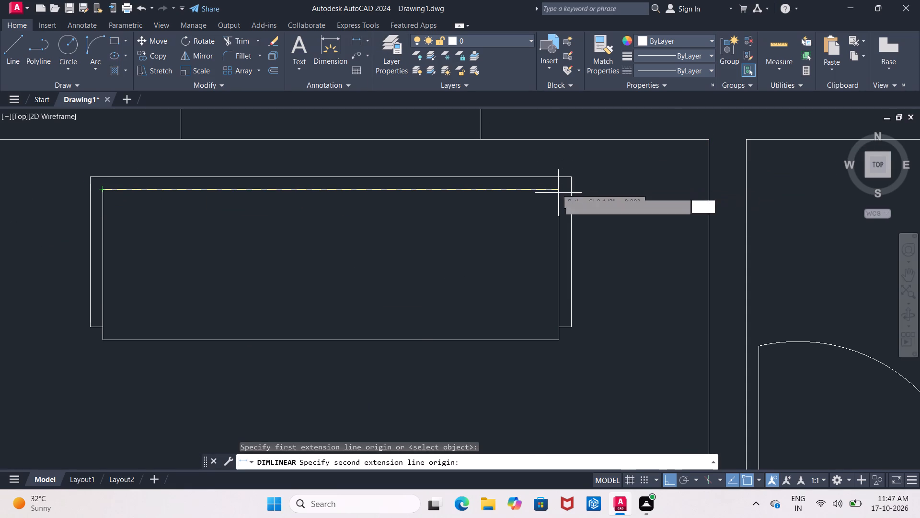
click(557, 190)
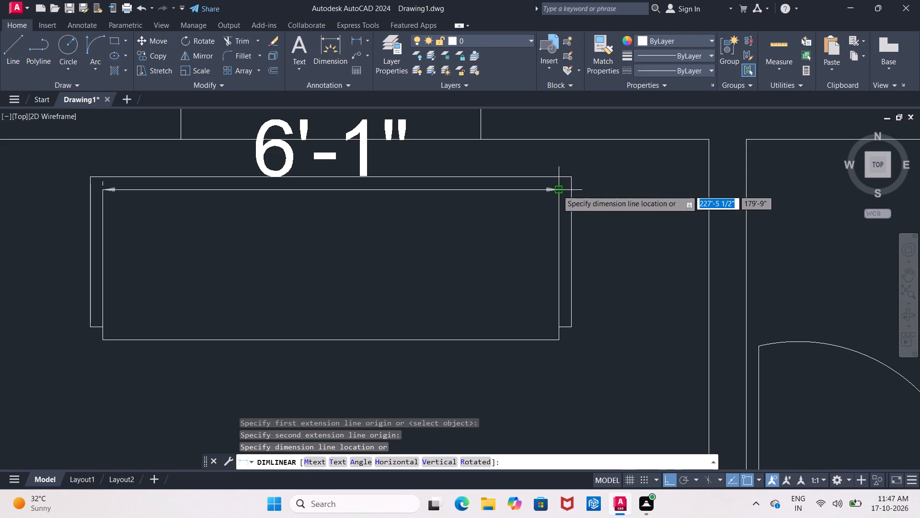
key(Escape)
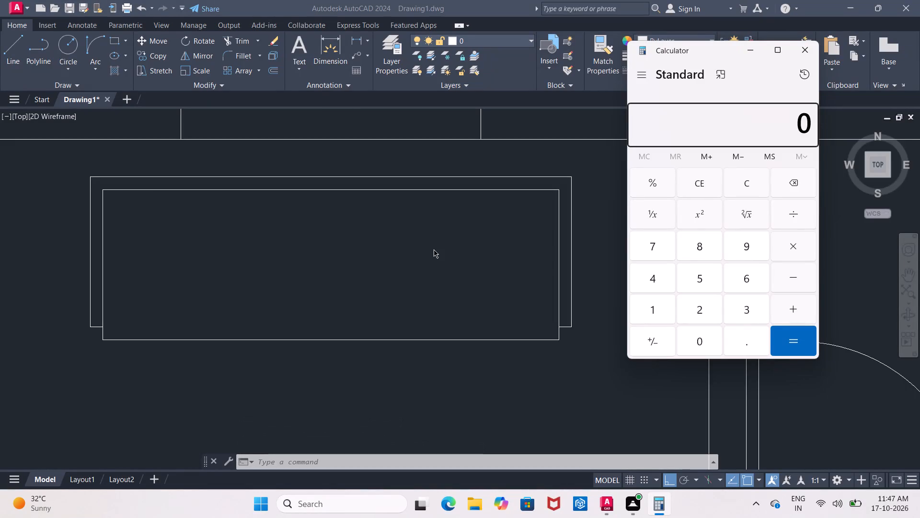
Switch to Calculator and divide 6.1 by 2, then close it.
text(6.1)
key(slash)
key(2)
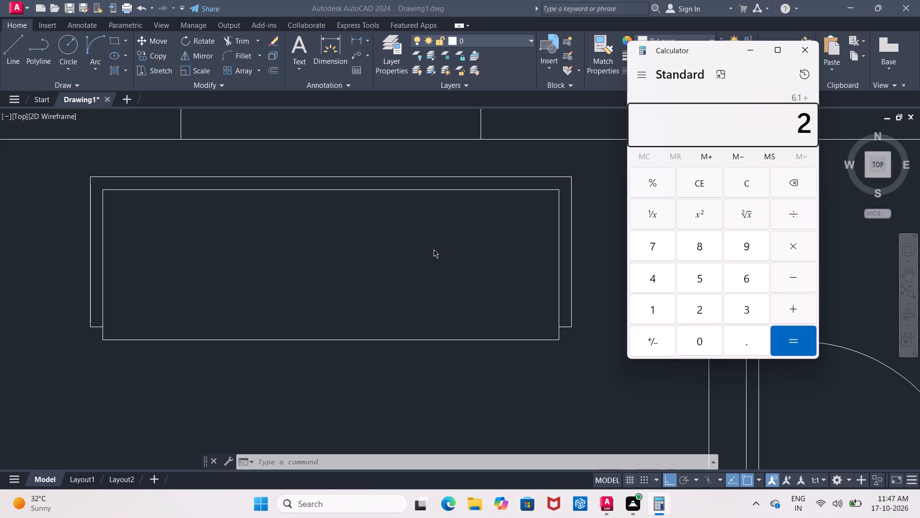
key(Return)
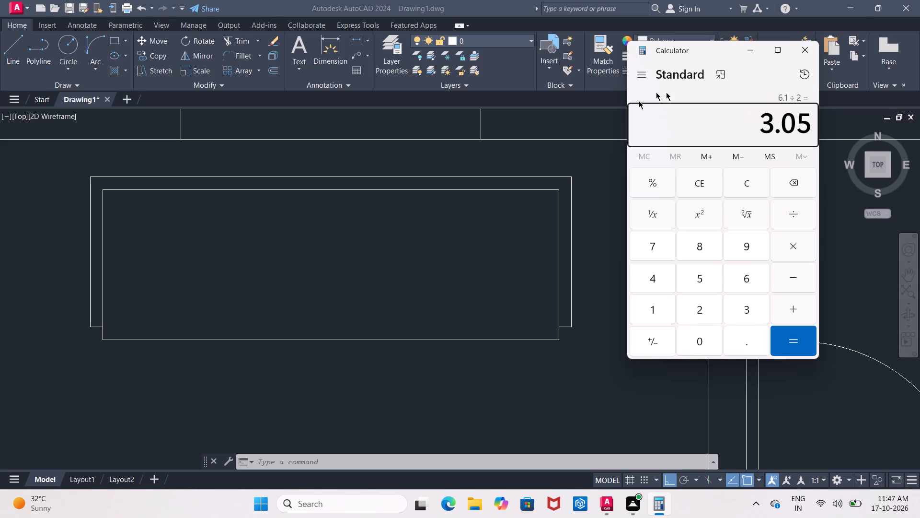
click(799, 54)
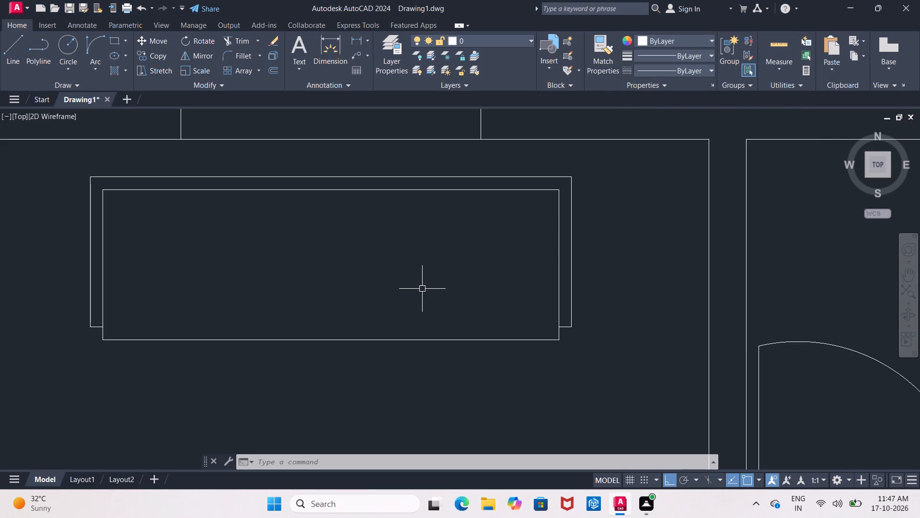
Offset the inner rectangle's right edge 3'.5" inward to create a centre line.
key(o)
key(Return)
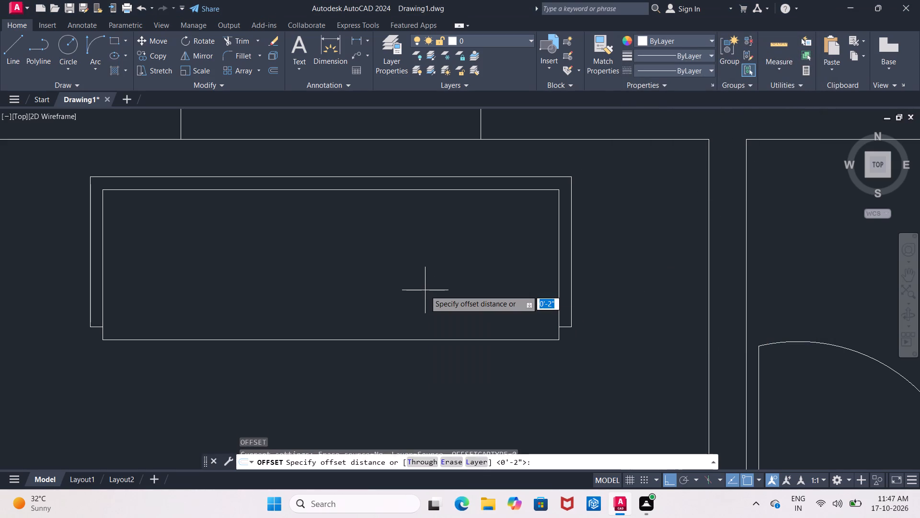
text(3.05)
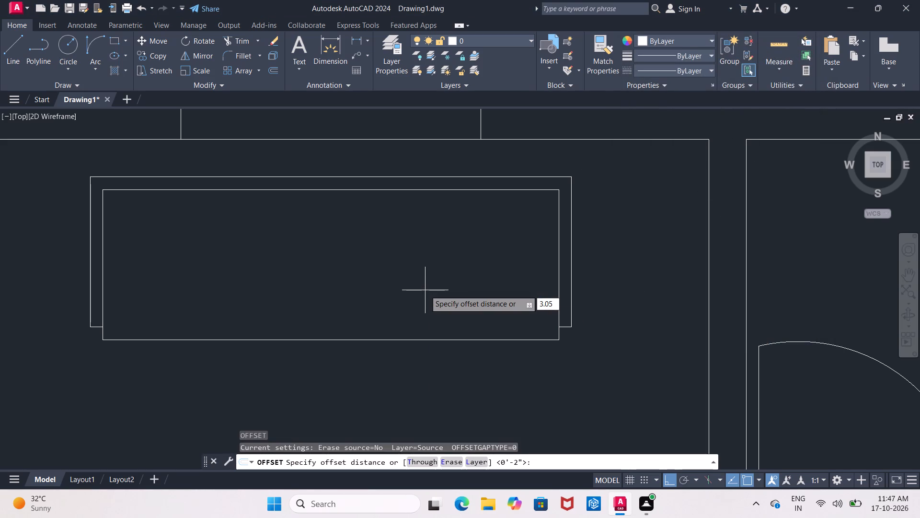
key(BackSpace)
key(BackSpace)
key(BackSpace)
key(BackSpace)
text(3')
key(period)
text(5")
key(Return)
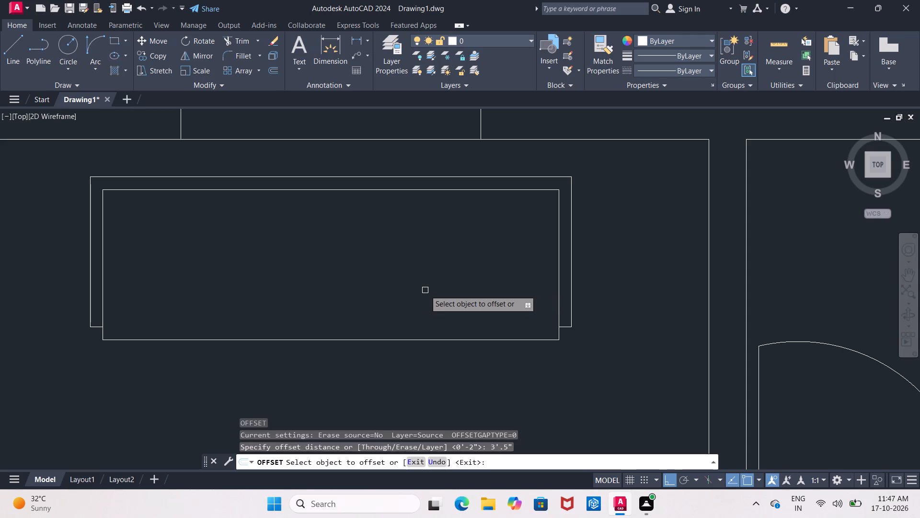
click(560, 259)
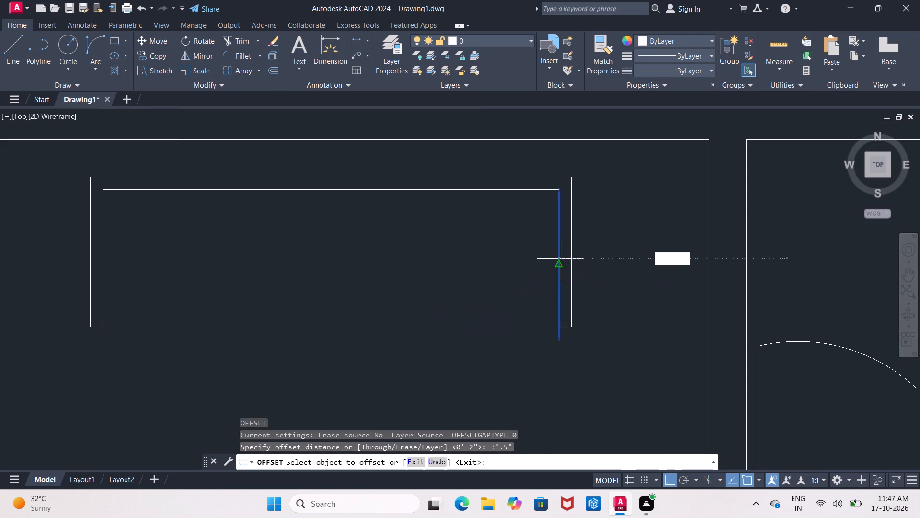
click(371, 274)
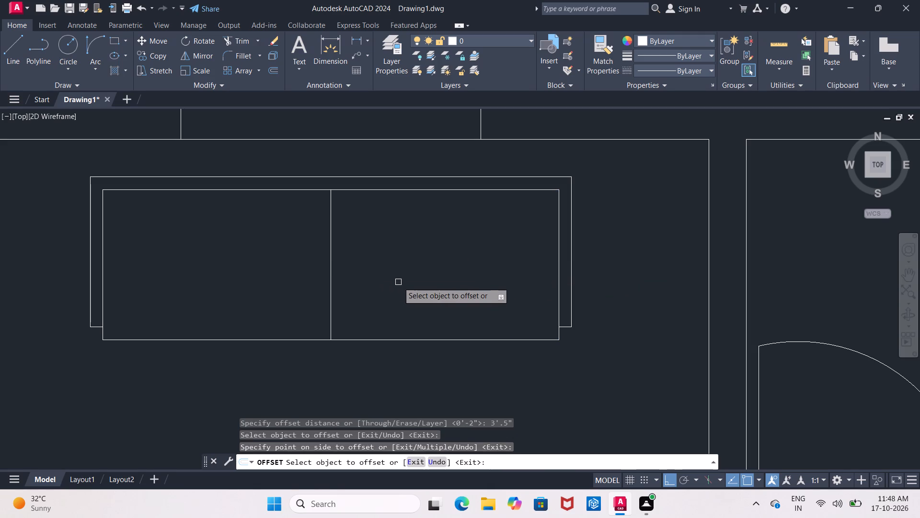
Switch to Calculator and divide 3.05 by 2, then close it.
text(3.05)
key(slash)
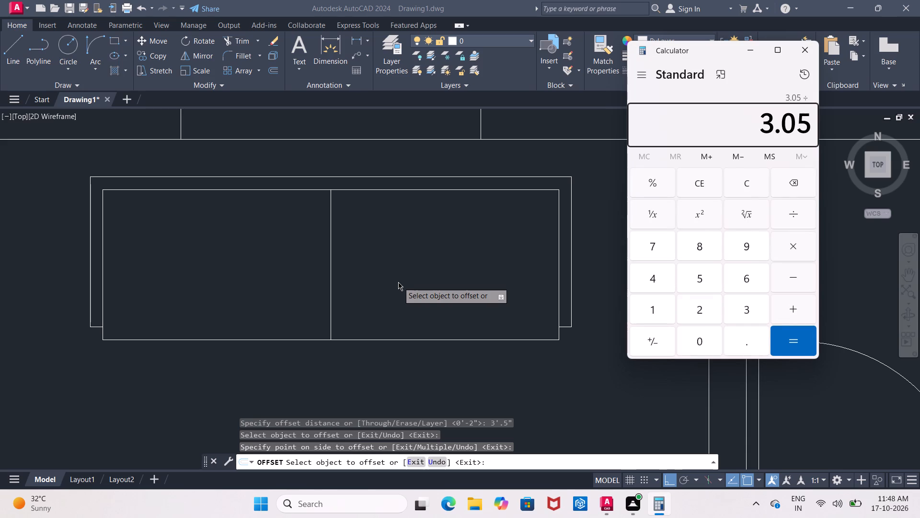
key(2)
key(Return)
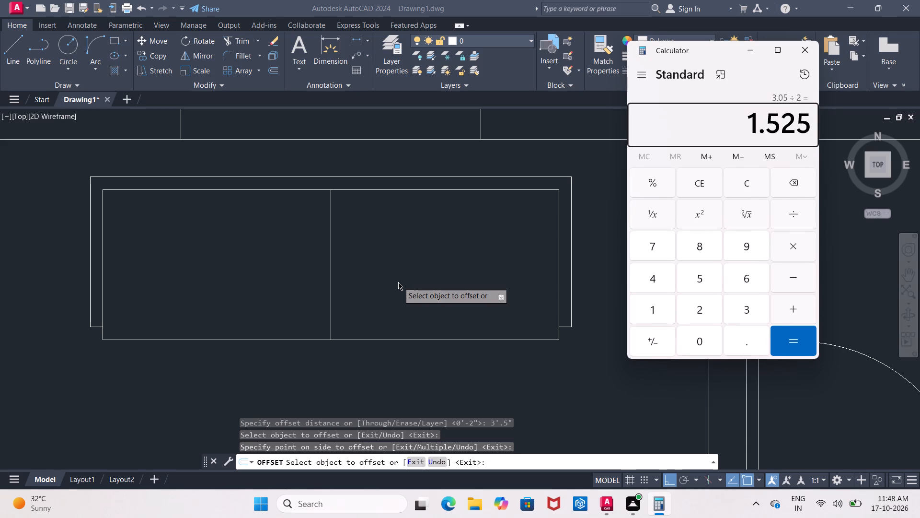
click(802, 48)
Offset the centre line 1'.52" to both sides inside the inner rectangle.
key(Escape)
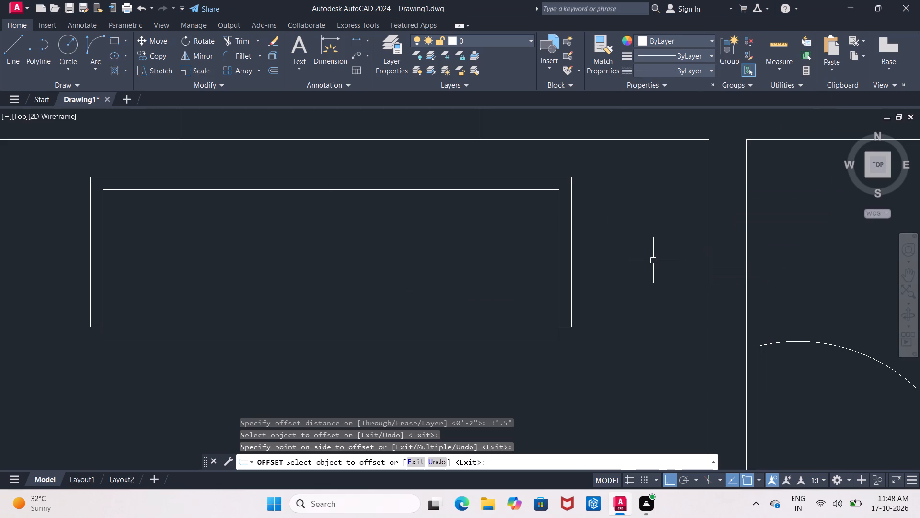
key(o)
key(Return)
text(1'.52")
key(Return)
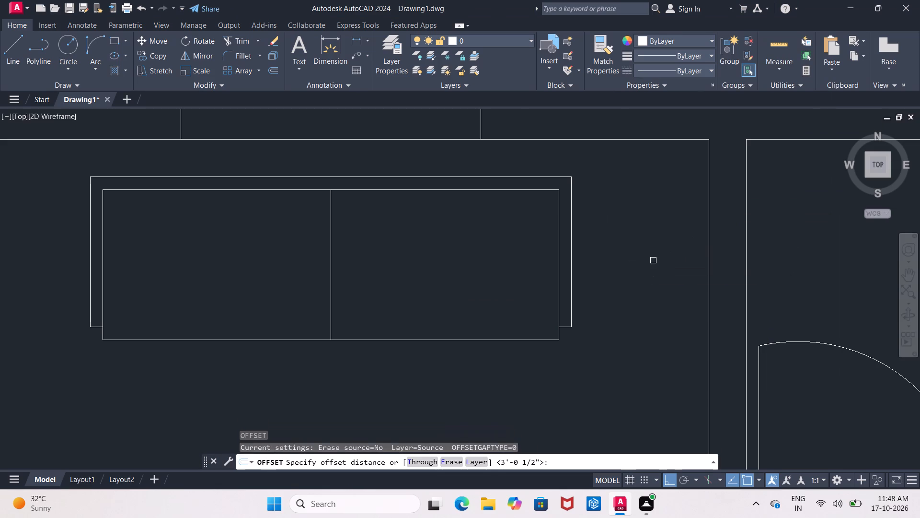
click(331, 268)
click(375, 276)
click(330, 279)
click(230, 301)
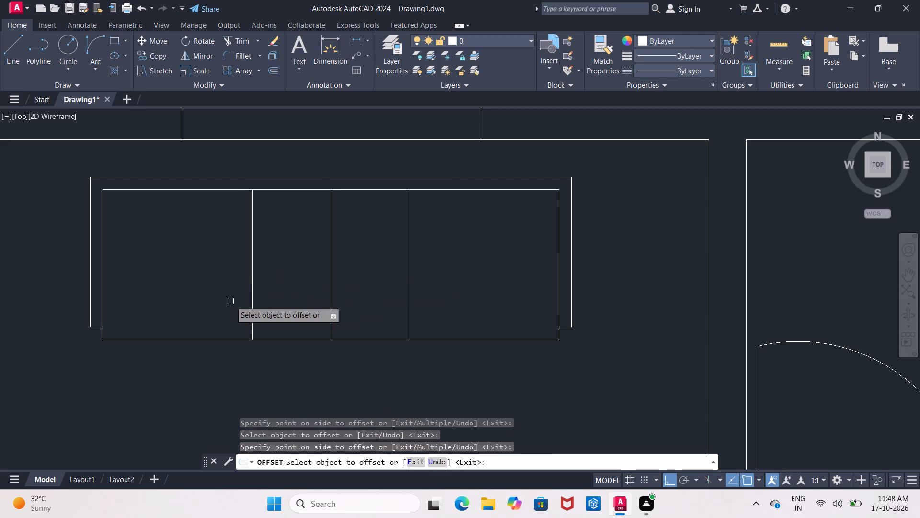
key(Escape)
Delete the original centre line, keeping the two offset dividers.
click(331, 279)
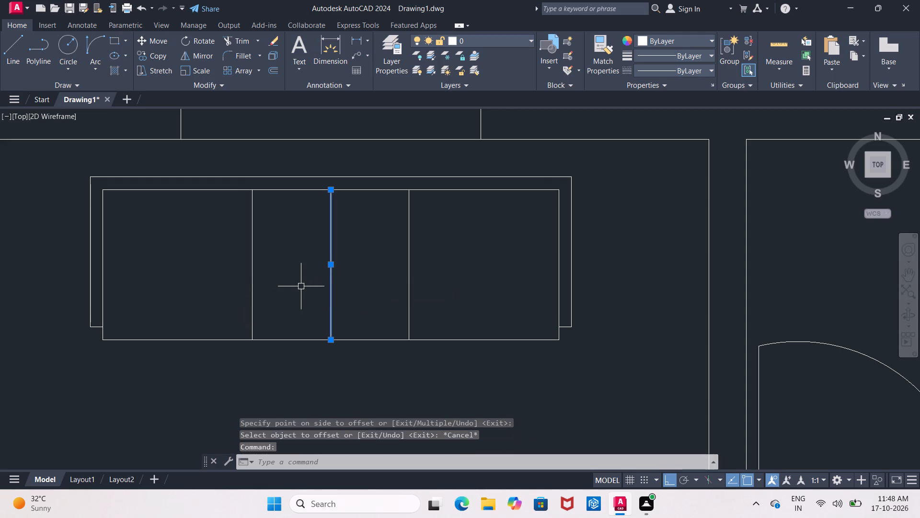
key(Delete)
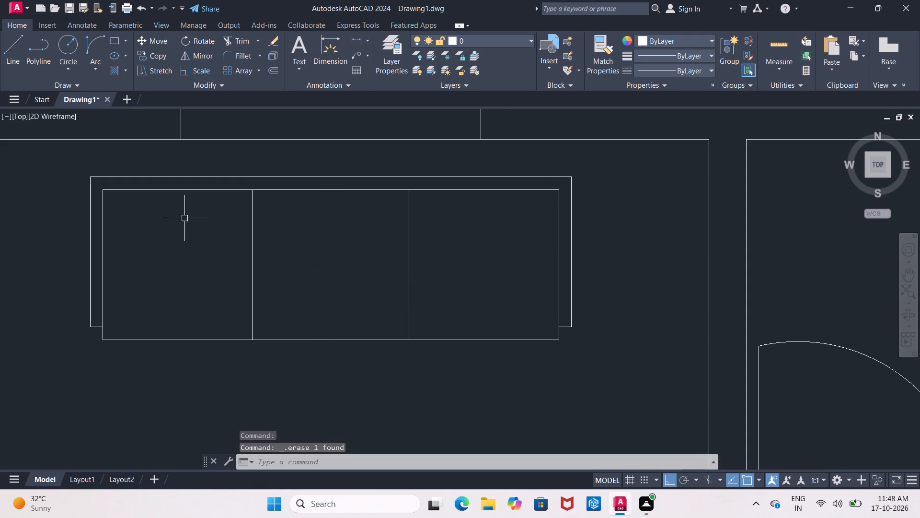
Draw a small rectangle about 11" wide between the three-section piece and the right-hand wall, level with the inner rectangle's top edge.
scroll(96, 166, up, 1)
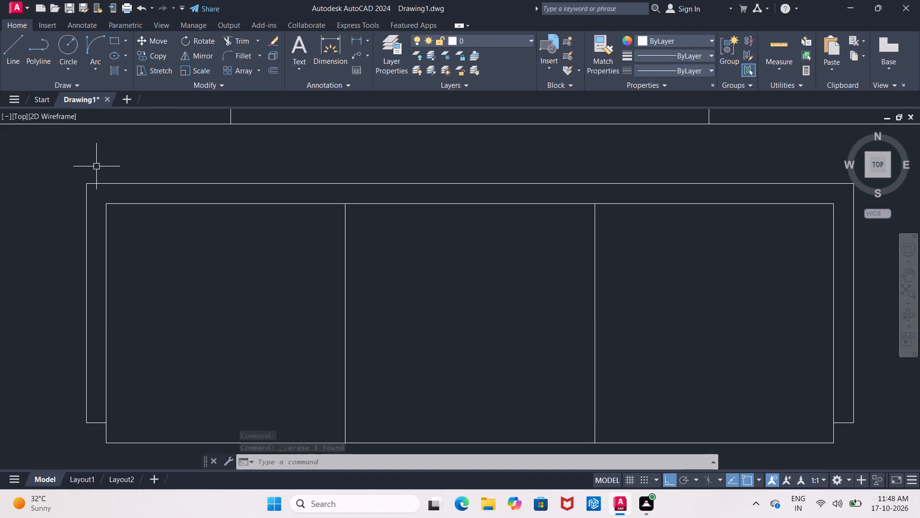
scroll(96, 166, up, 1)
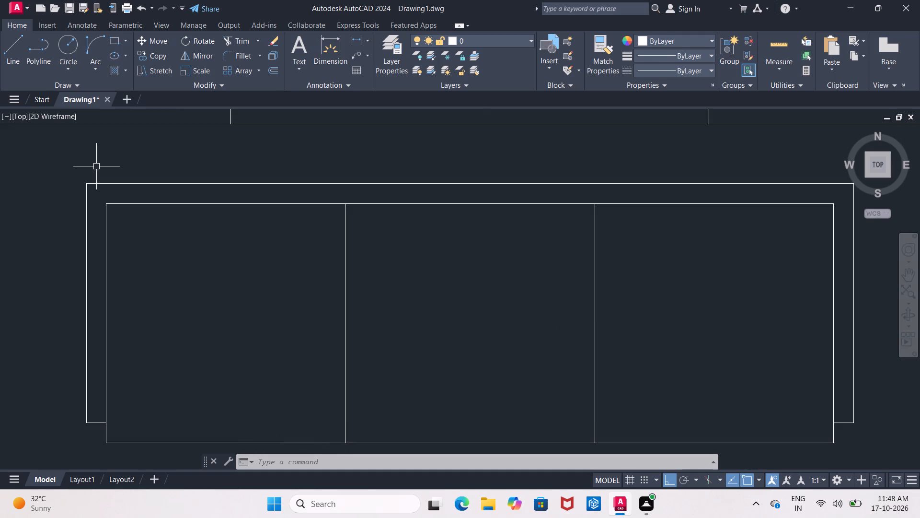
scroll(96, 166, down, 3)
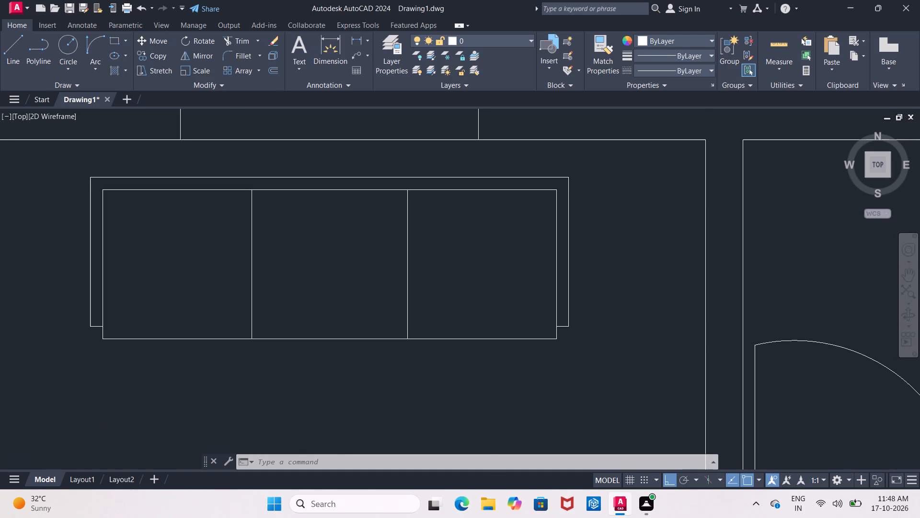
scroll(96, 166, down, 1)
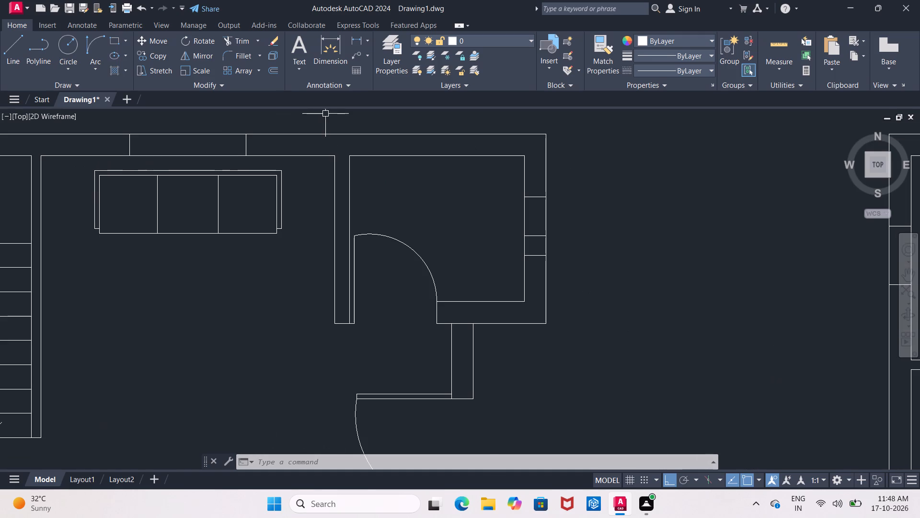
click(115, 40)
middle_drag(295, 193, 226, 190)
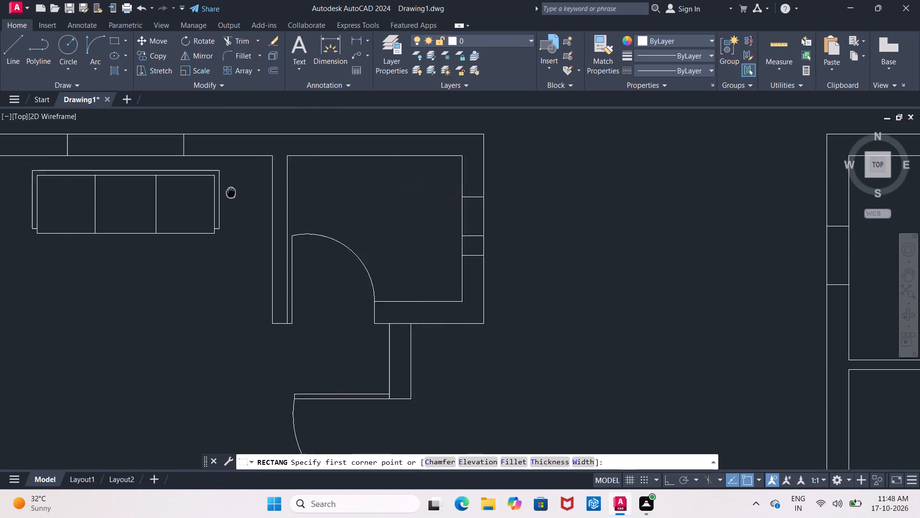
middle_drag(226, 190, 218, 187)
scroll(220, 188, up, 2)
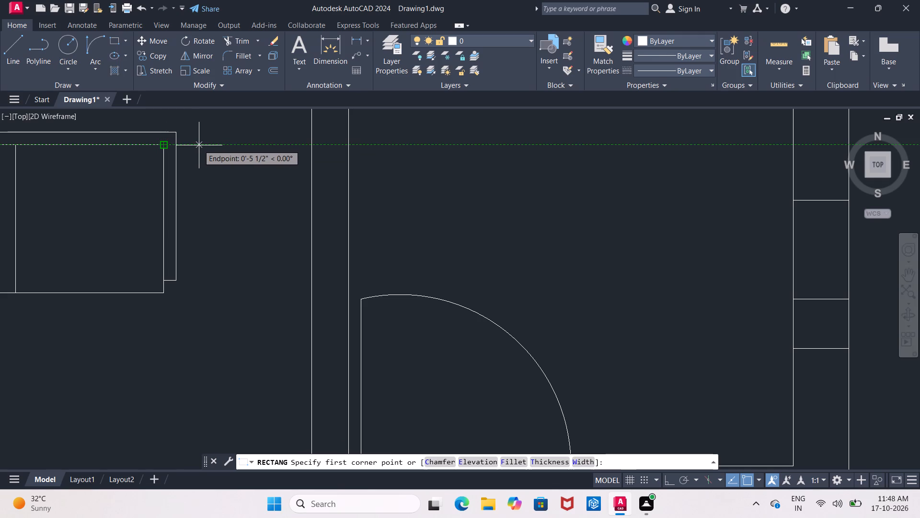
click(203, 145)
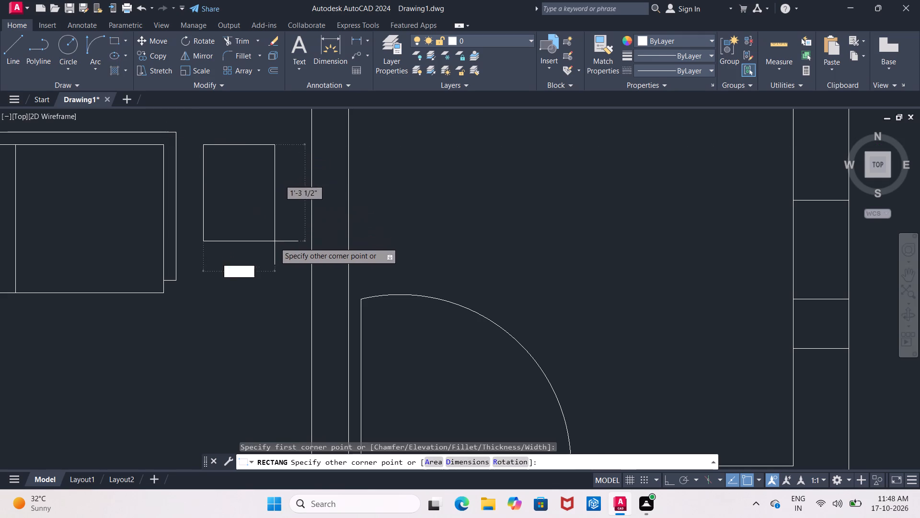
click(273, 203)
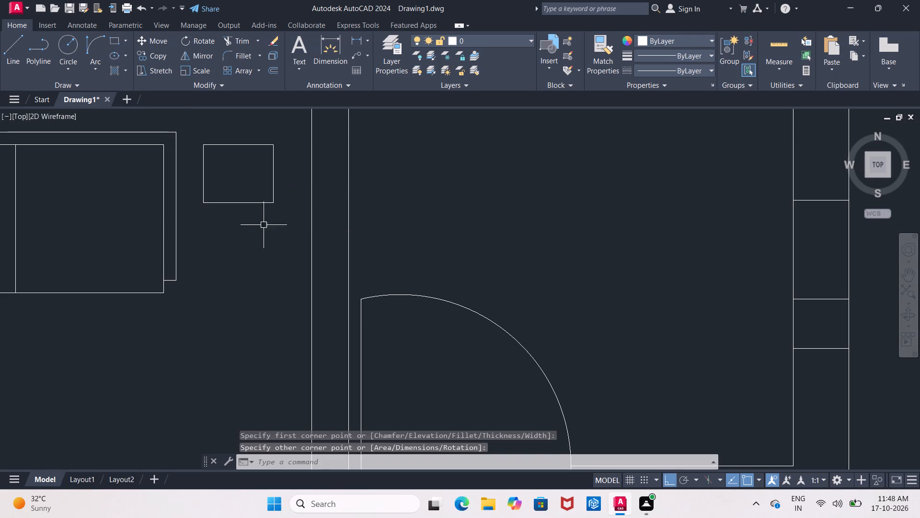
key(Escape)
Copy the small rectangle about 8' horizontally to the gap between the staircase wall and the three-section piece.
scroll(231, 232, down, 2)
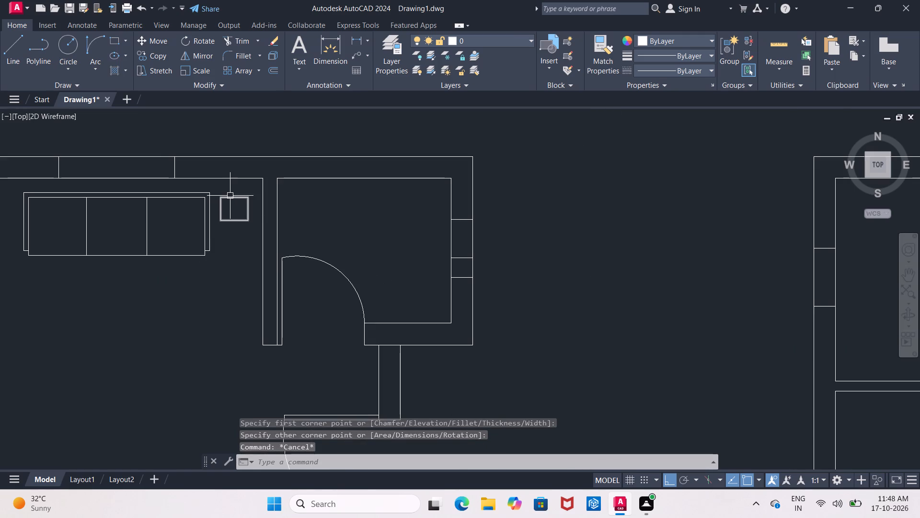
click(232, 196)
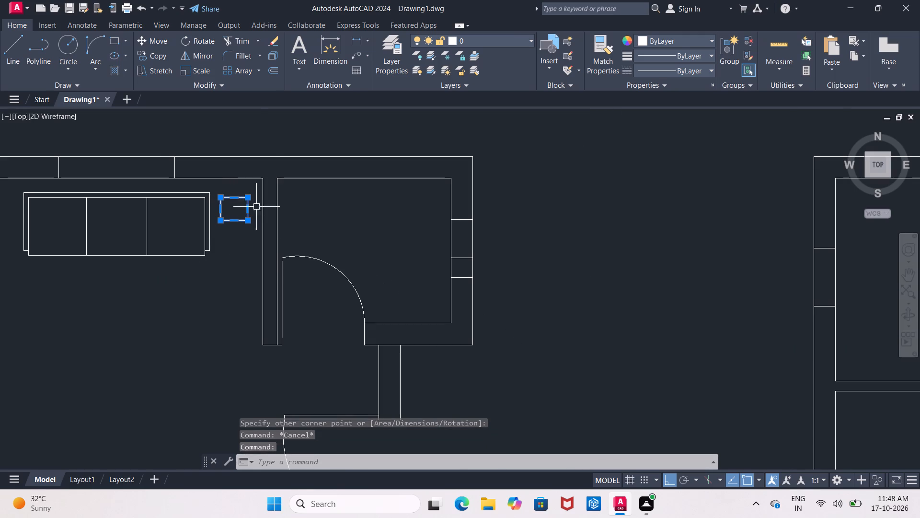
click(150, 53)
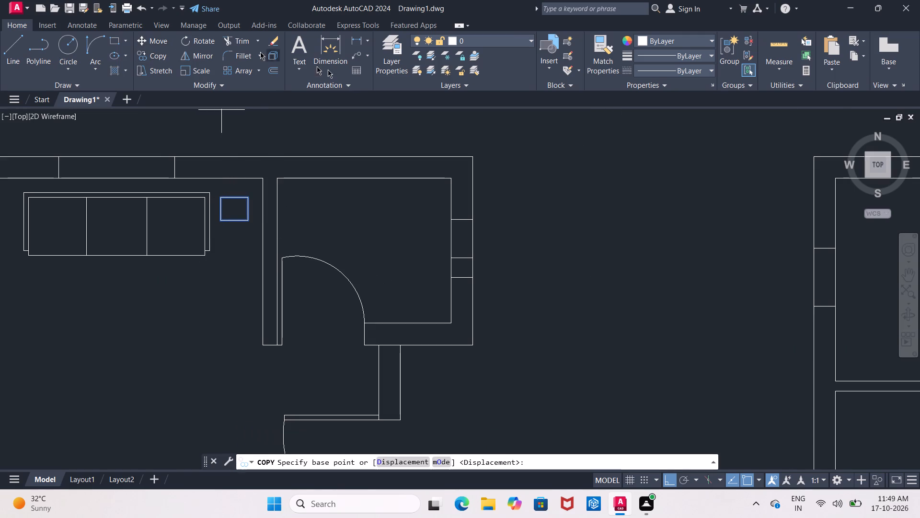
click(235, 208)
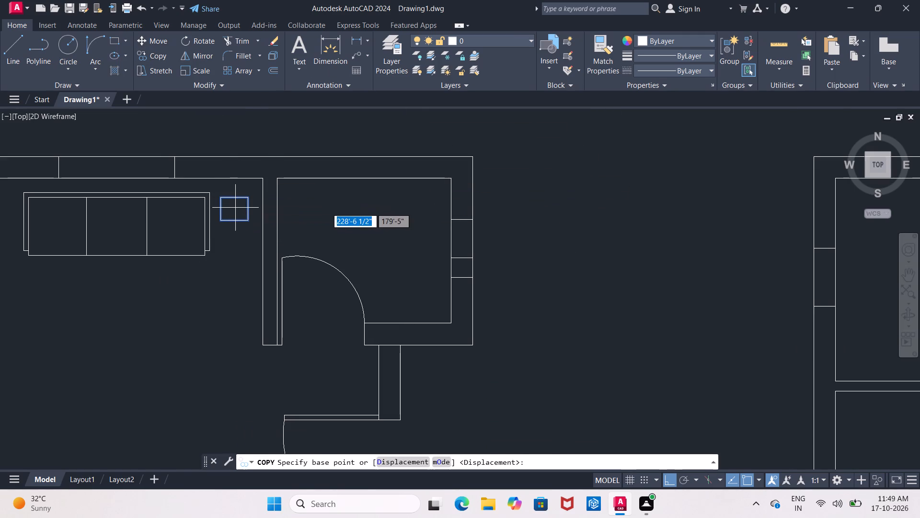
middle_drag(139, 214, 268, 207)
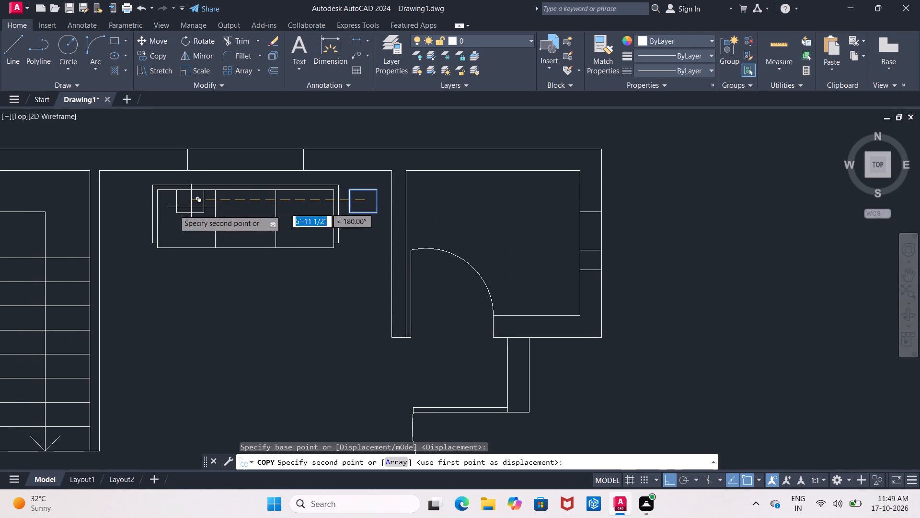
click(132, 210)
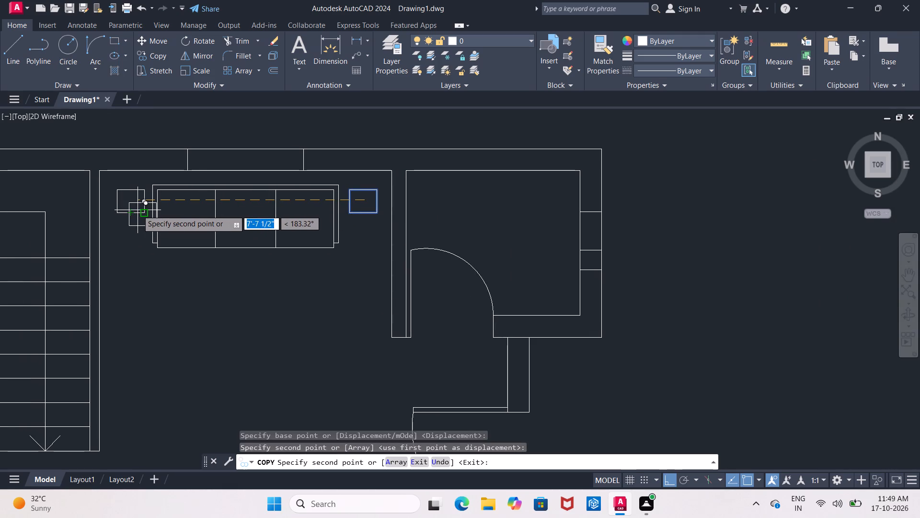
Offset the sofa's right-hand divider 2" to its right.
key(Escape)
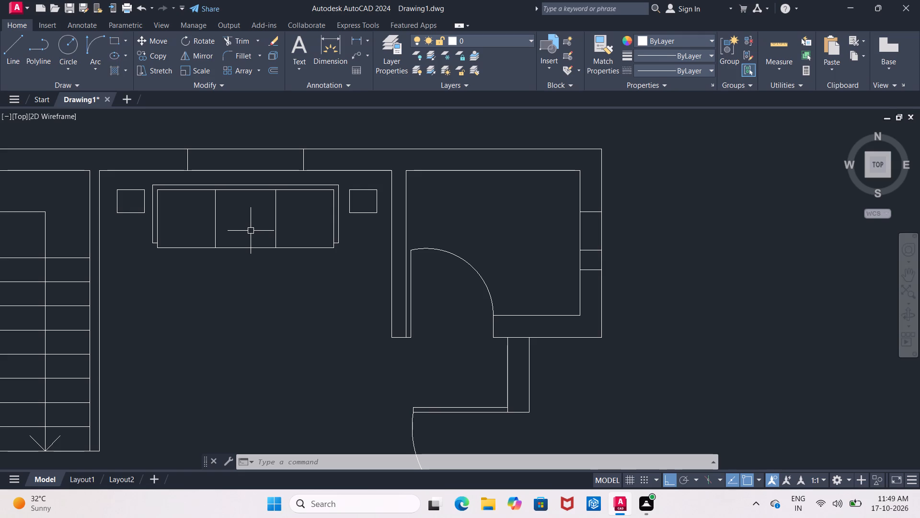
key(o)
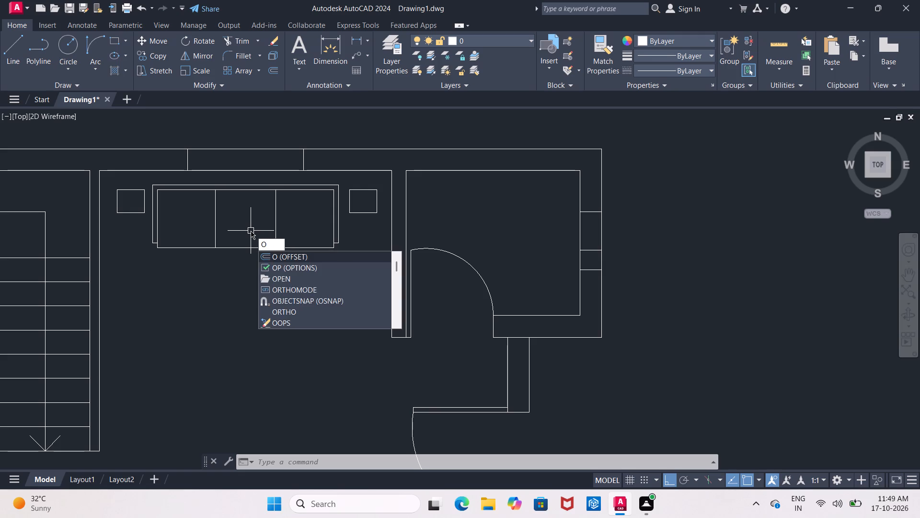
key(Return)
key(2)
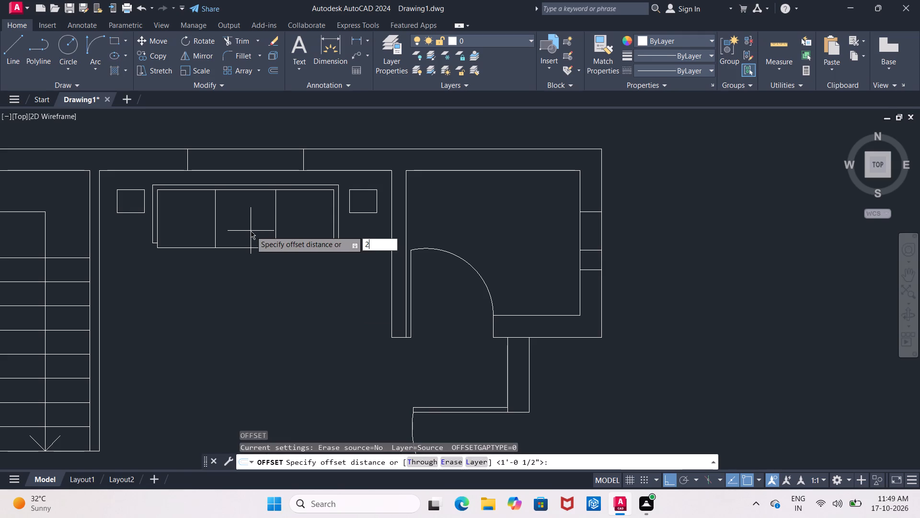
key(shift+quotedbl)
key(Return)
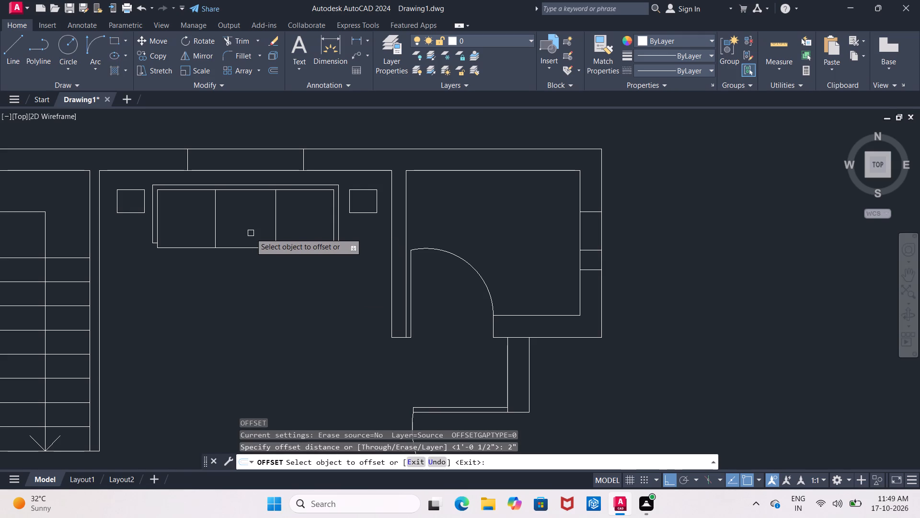
click(274, 217)
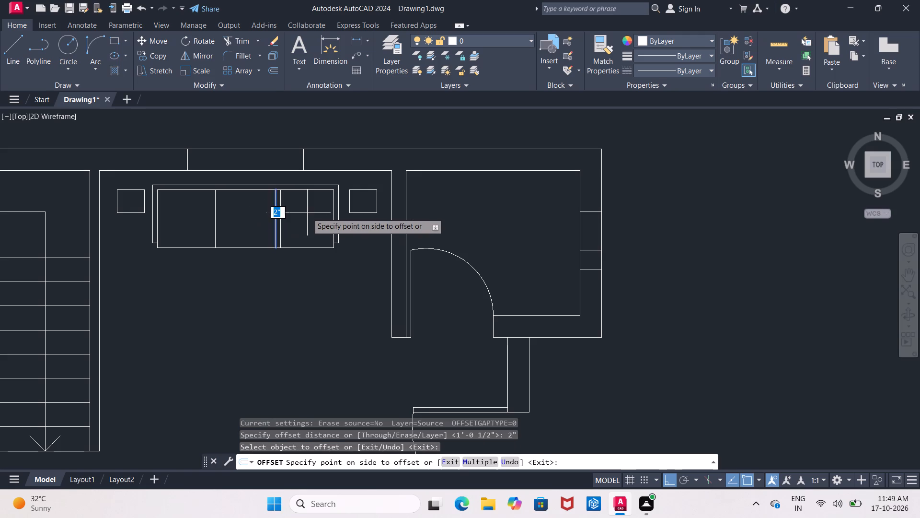
click(307, 212)
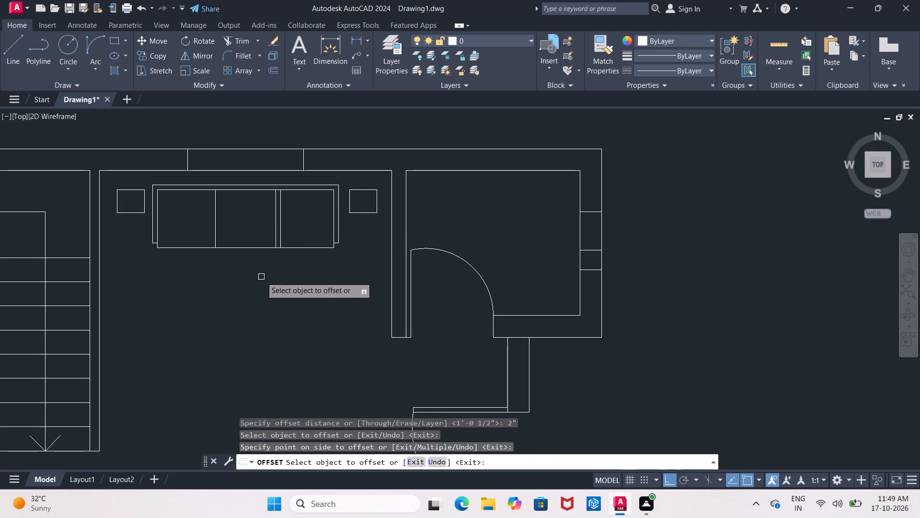
key(Escape)
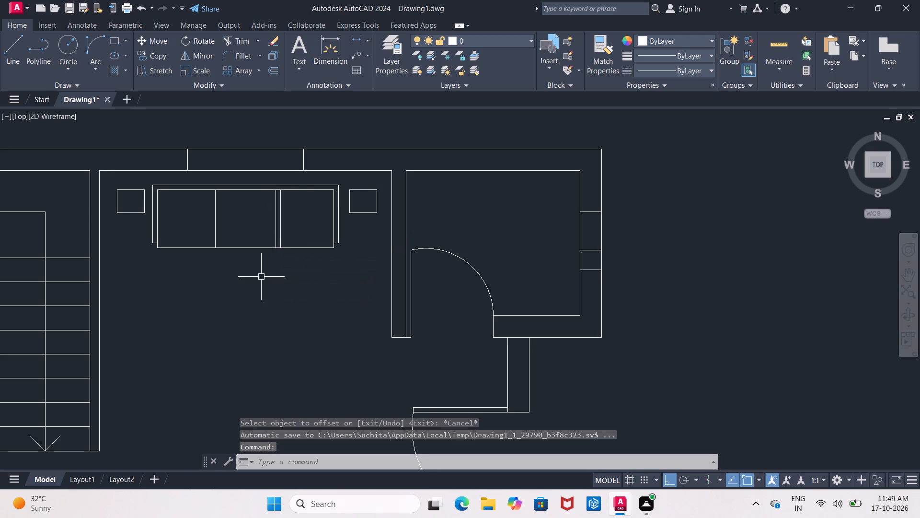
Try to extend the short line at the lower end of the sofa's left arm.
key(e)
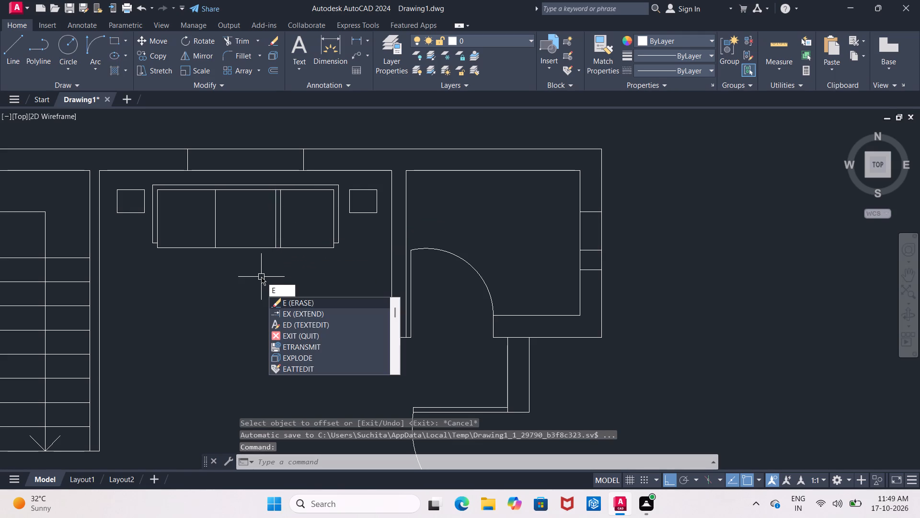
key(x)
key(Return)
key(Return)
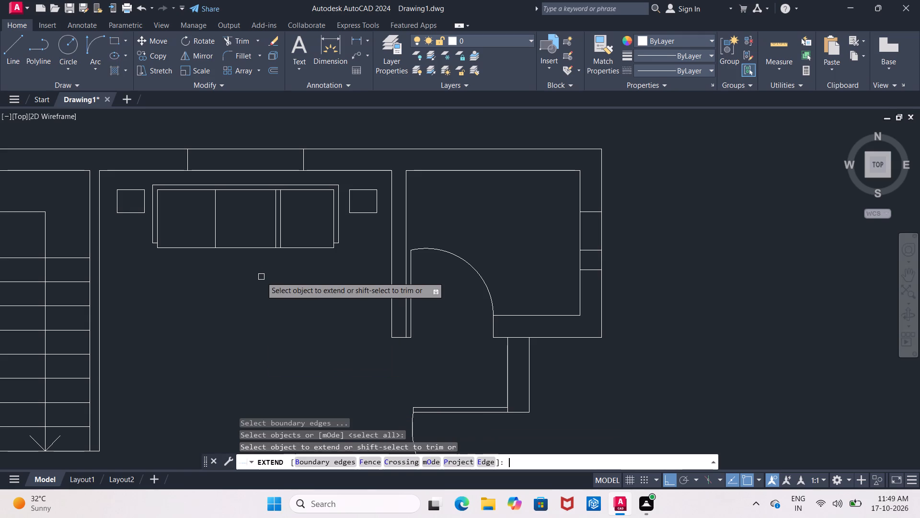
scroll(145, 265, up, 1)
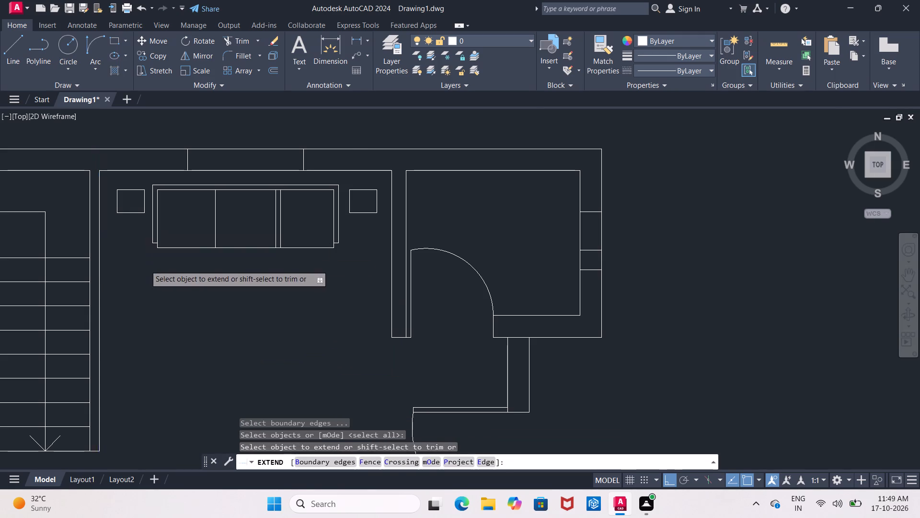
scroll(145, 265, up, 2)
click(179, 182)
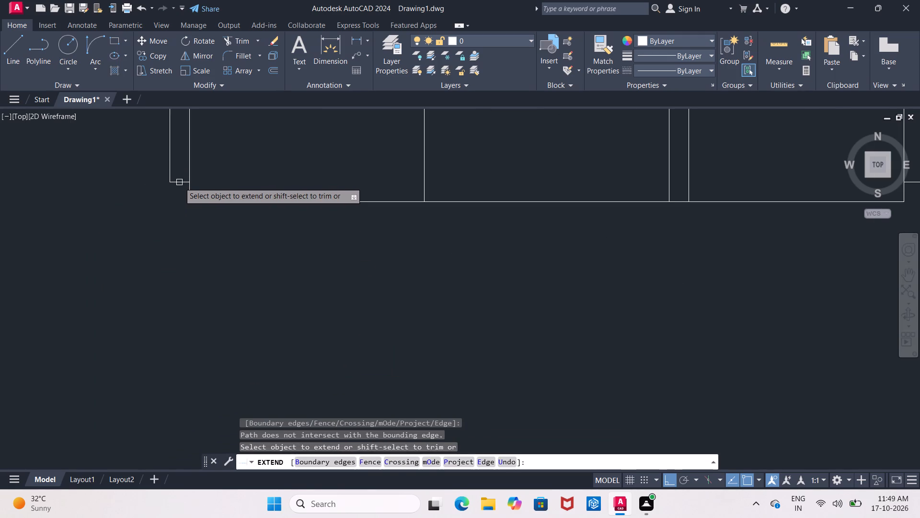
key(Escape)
Stretch the short lower line of the sofa's left arm horizontally across the seats to just past the double divider.
click(179, 182)
click(190, 182)
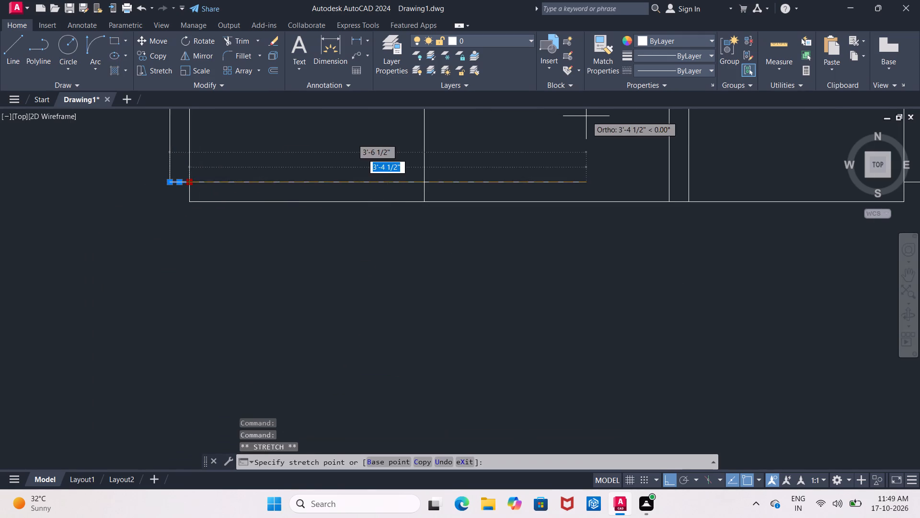
middle_drag(586, 116, 445, 186)
scroll(445, 186, down, 2)
click(505, 199)
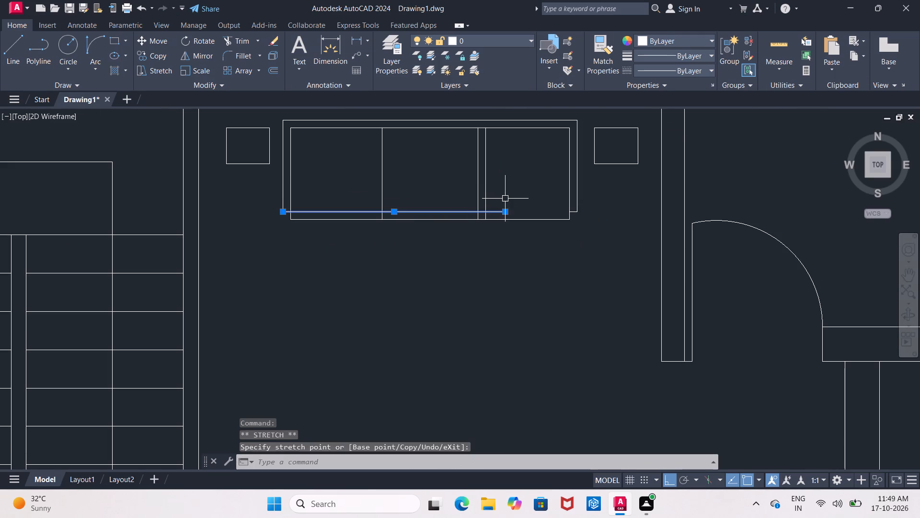
key(Escape)
Trim the stretched line's overhang beyond the right line of the double divider.
scroll(517, 226, up, 3)
middle_drag(514, 221, 477, 270)
scroll(477, 270, down, 1)
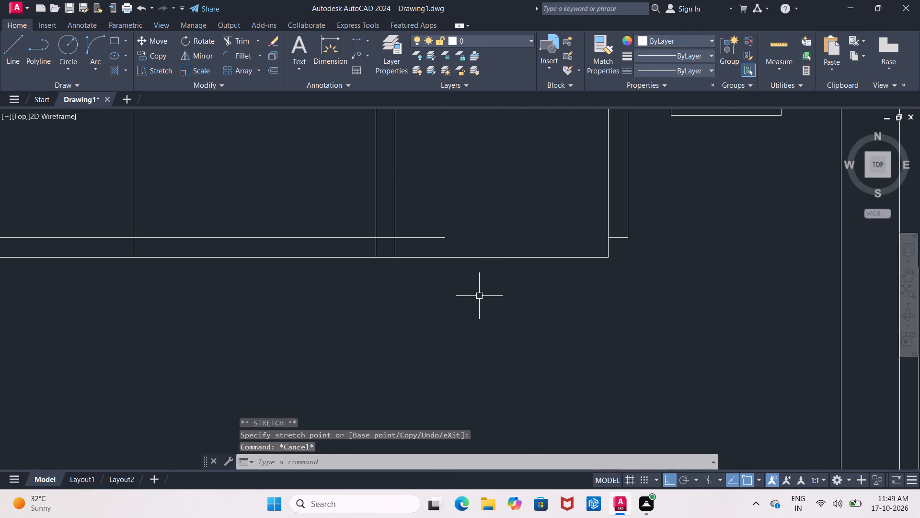
key(Escape)
text(TR)
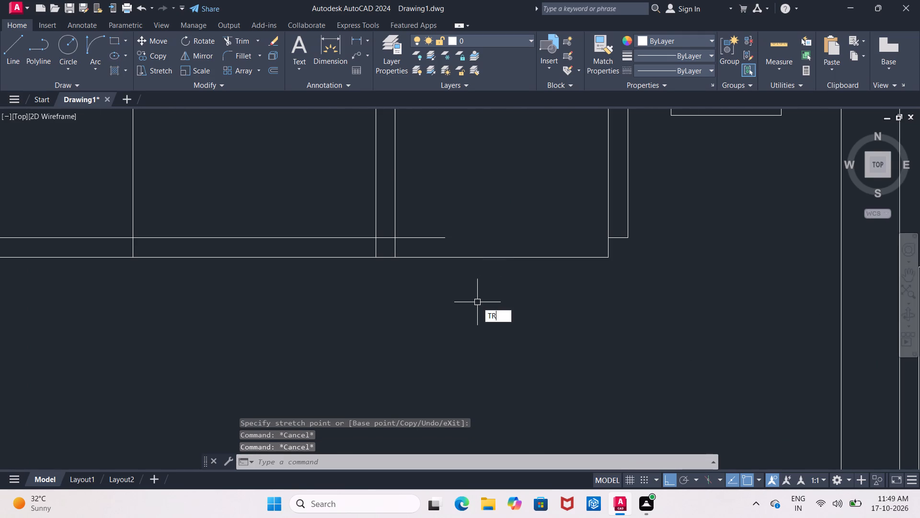
key(Return)
key(Return)
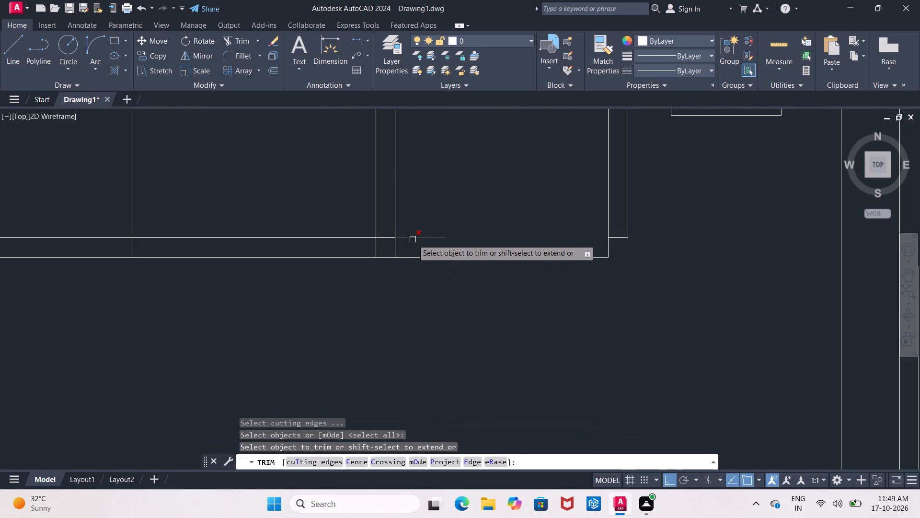
click(413, 239)
scroll(413, 239, down, 4)
key(Escape)
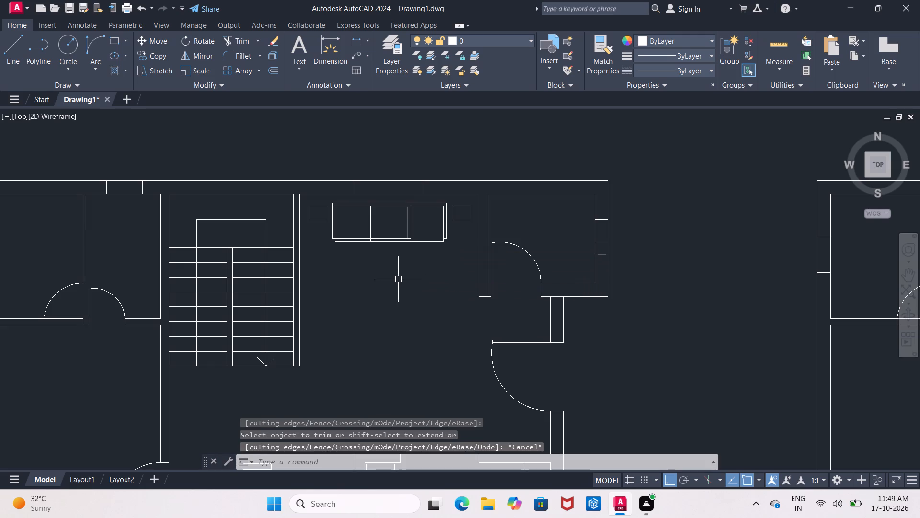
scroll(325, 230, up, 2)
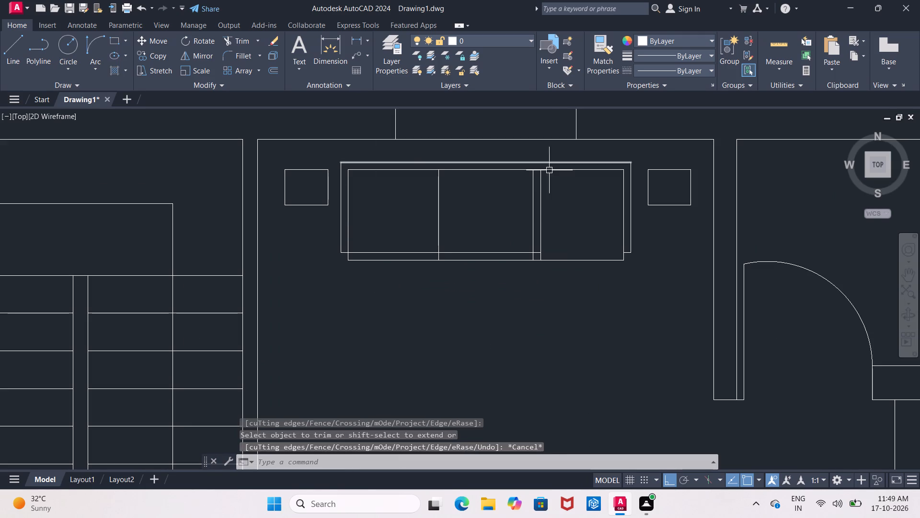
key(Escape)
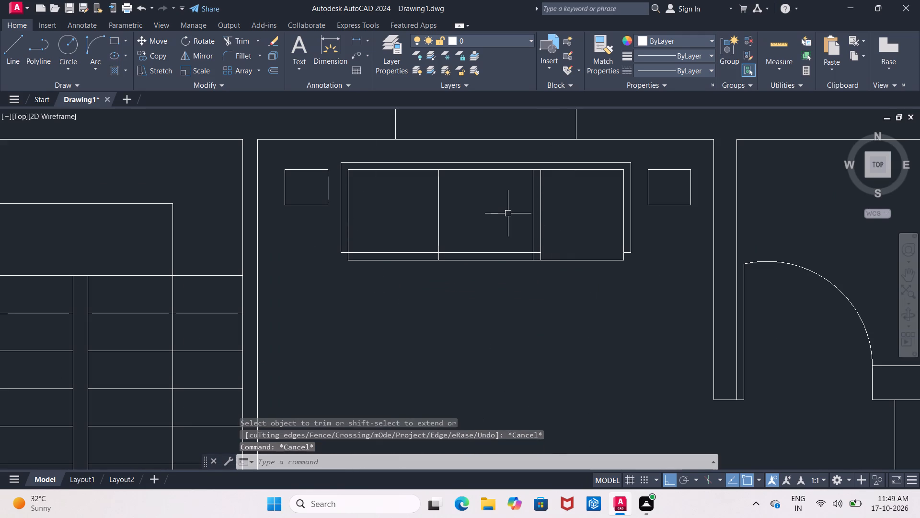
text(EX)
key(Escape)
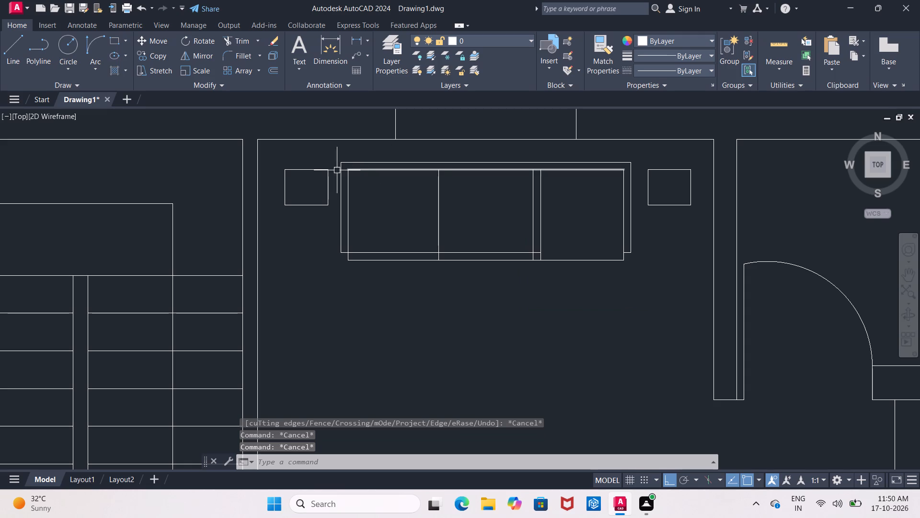
Copy the whole three-section sofa about 3'-10" straight down into the open floor of the room.
click(330, 152)
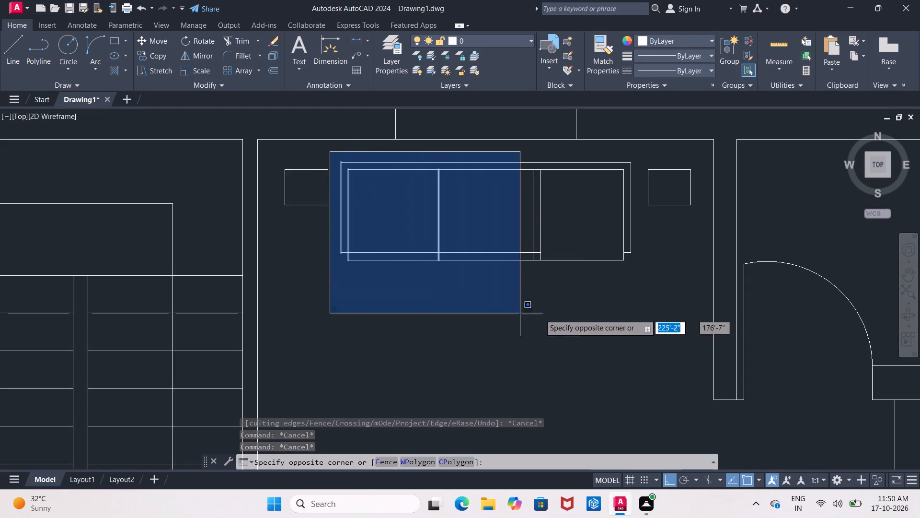
click(643, 304)
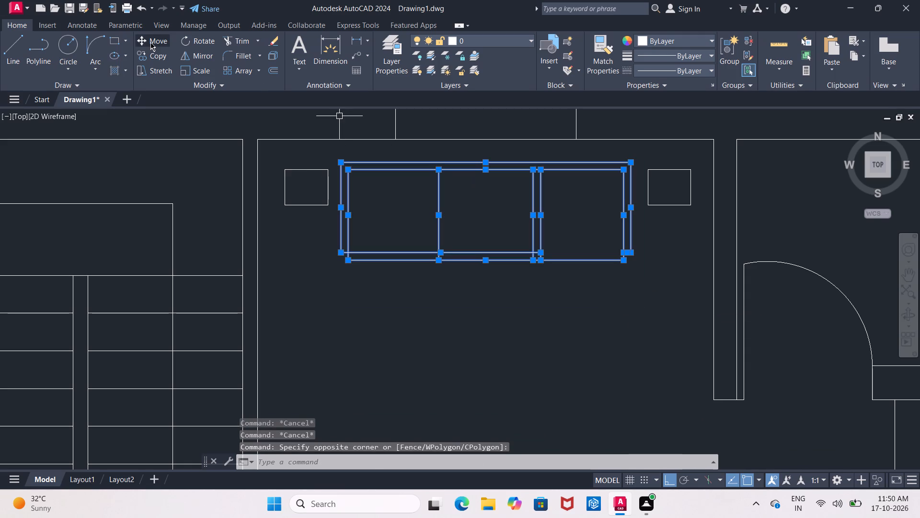
click(155, 51)
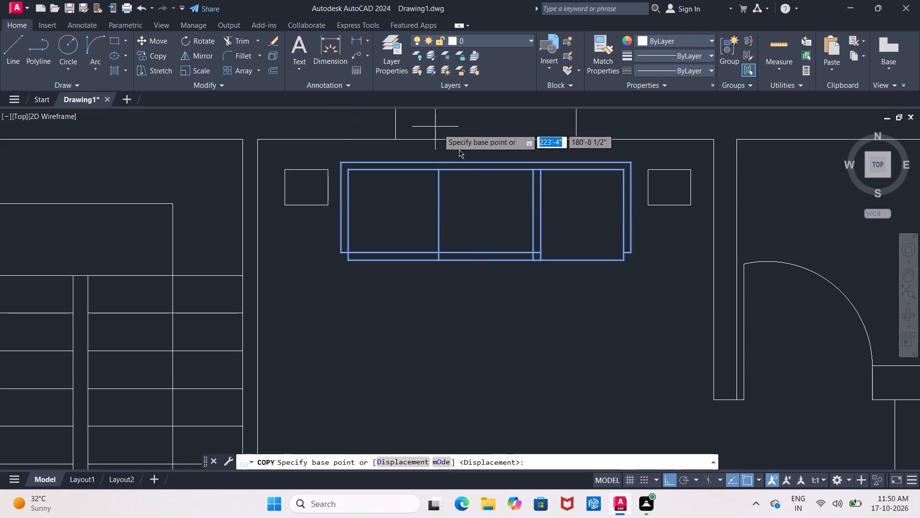
click(476, 196)
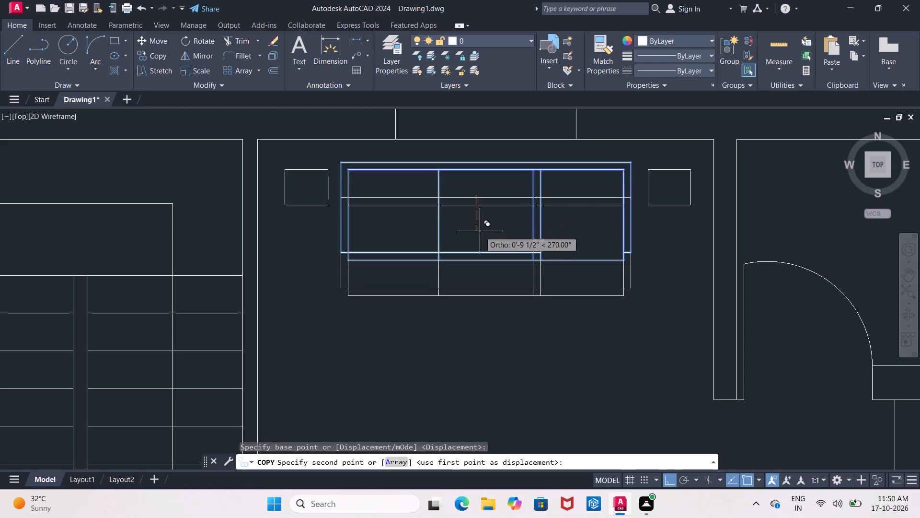
scroll(480, 232, down, 2)
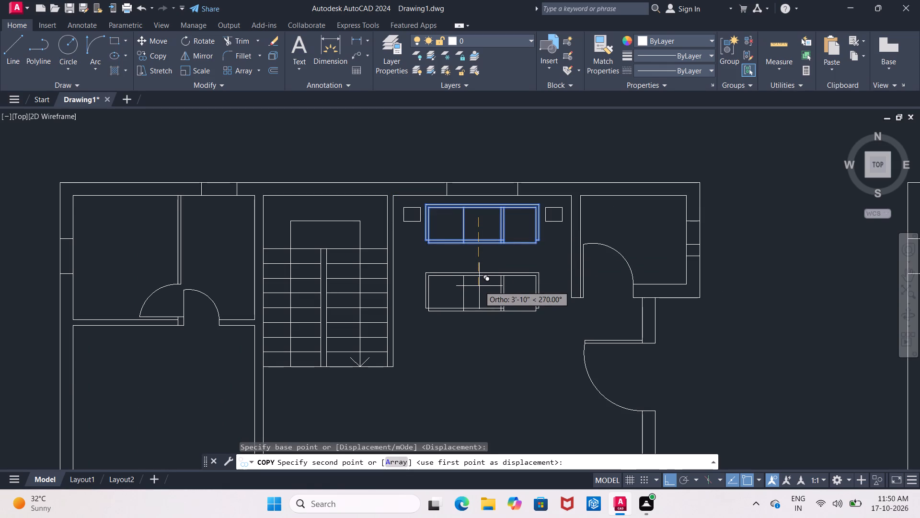
click(479, 285)
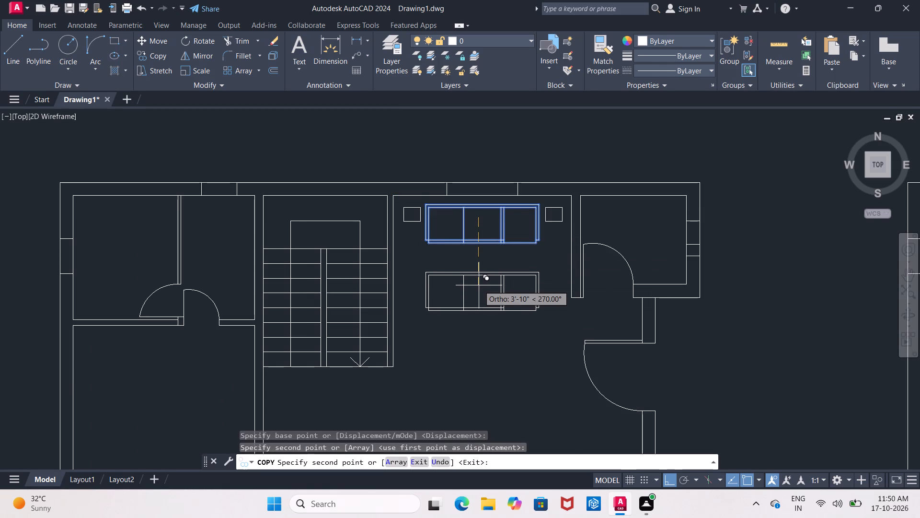
key(Escape)
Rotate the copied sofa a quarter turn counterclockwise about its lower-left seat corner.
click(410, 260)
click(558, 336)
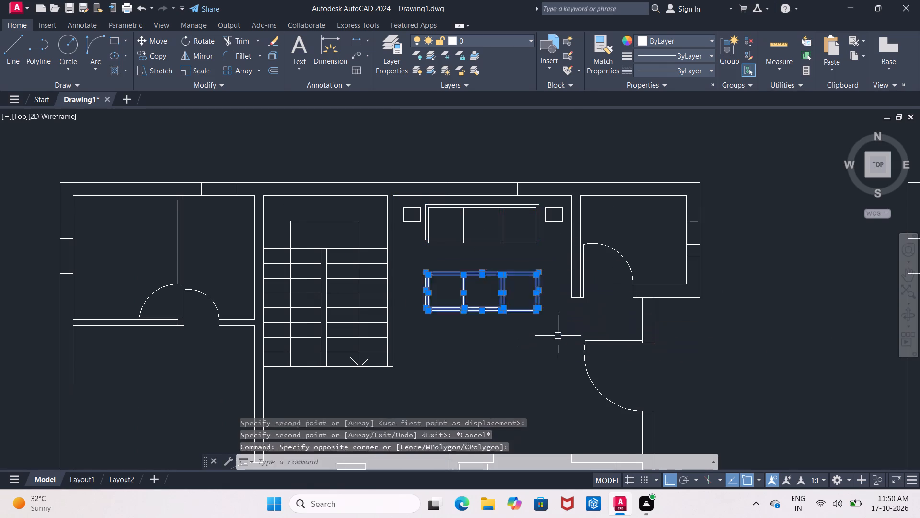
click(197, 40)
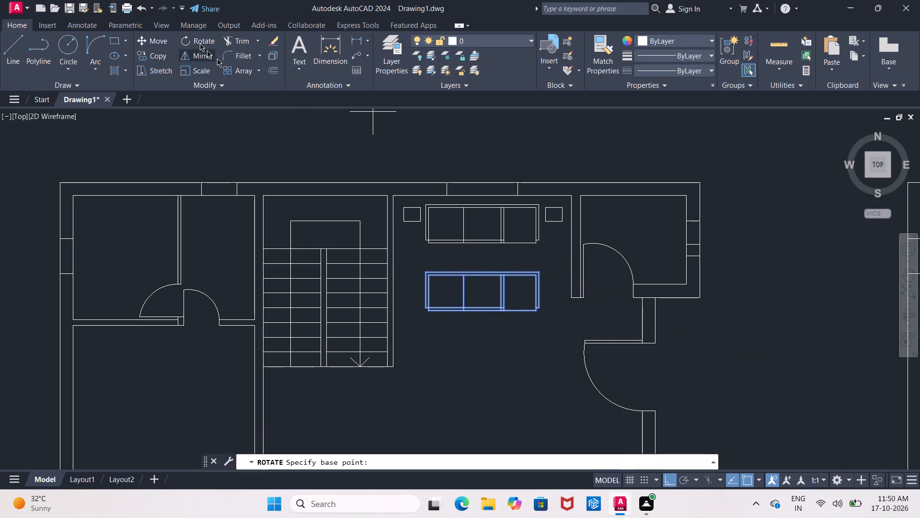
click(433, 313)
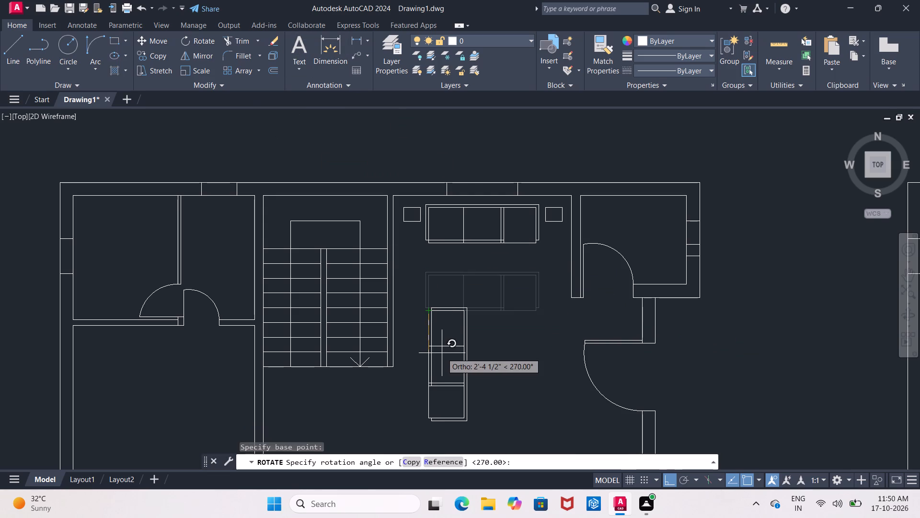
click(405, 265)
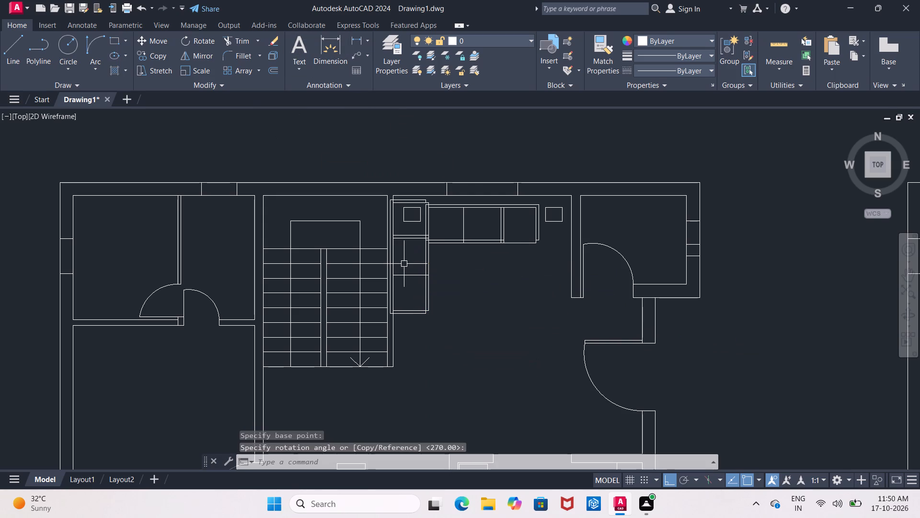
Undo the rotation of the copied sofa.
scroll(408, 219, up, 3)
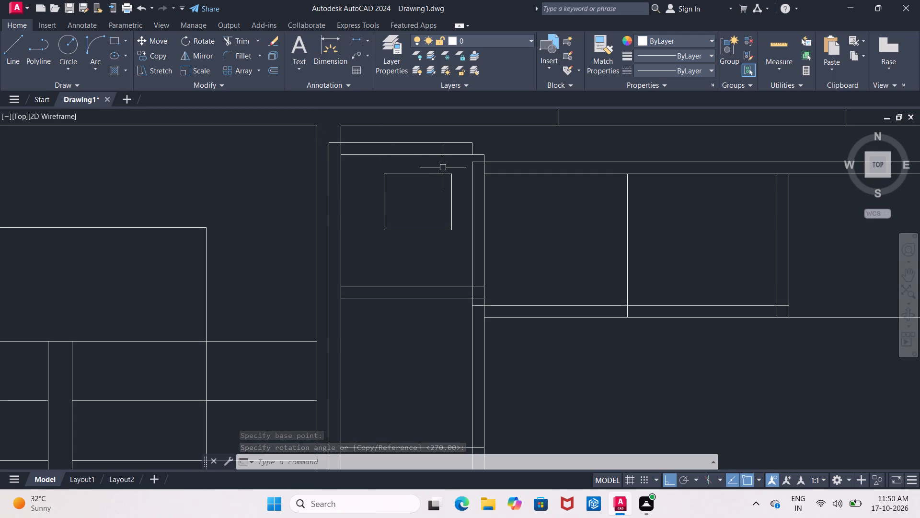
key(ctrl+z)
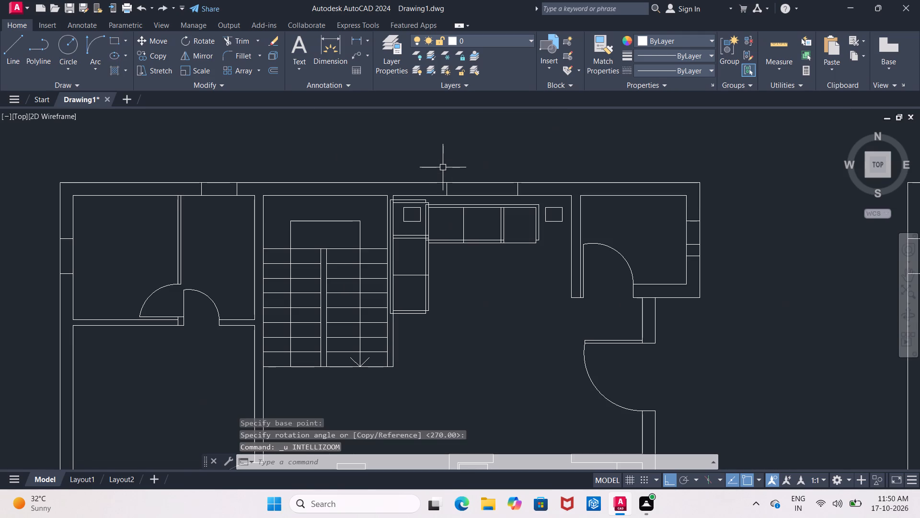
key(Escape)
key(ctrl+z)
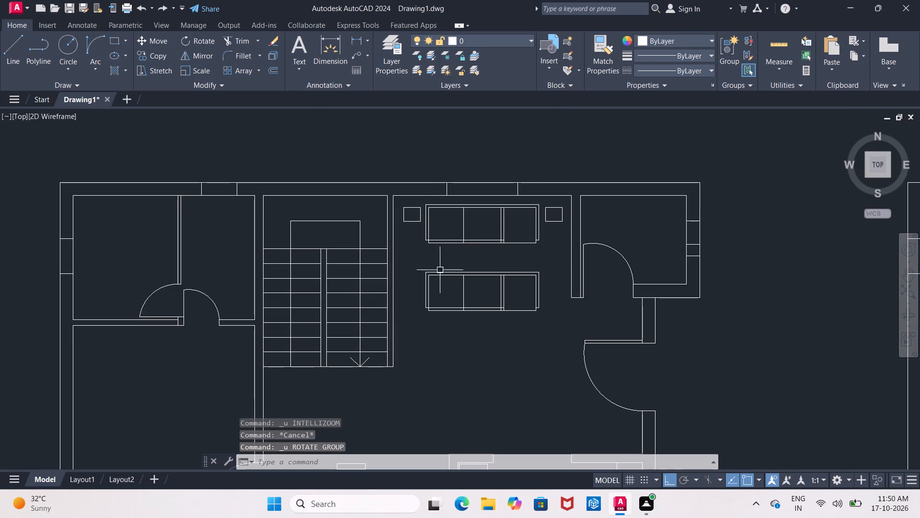
Move the copied three-section sofa straight down, farther from the original sofa against the upper wall.
click(412, 264)
click(550, 337)
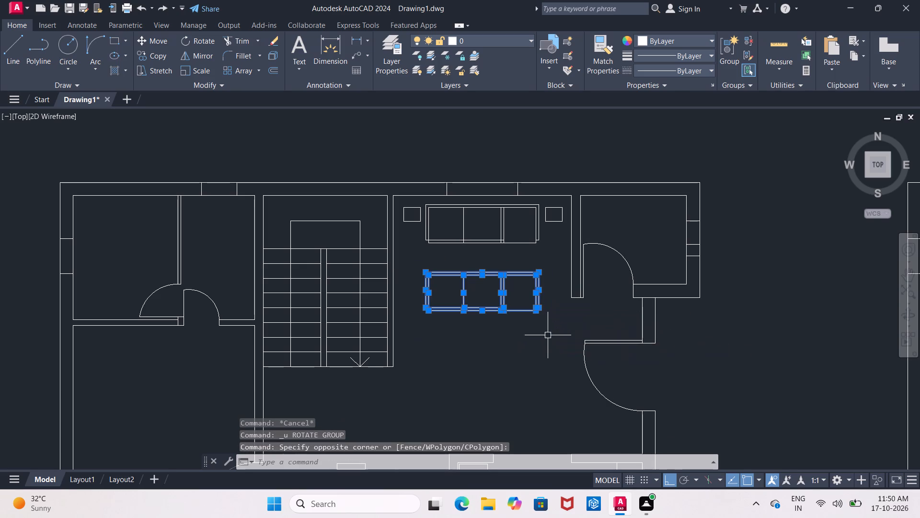
click(154, 44)
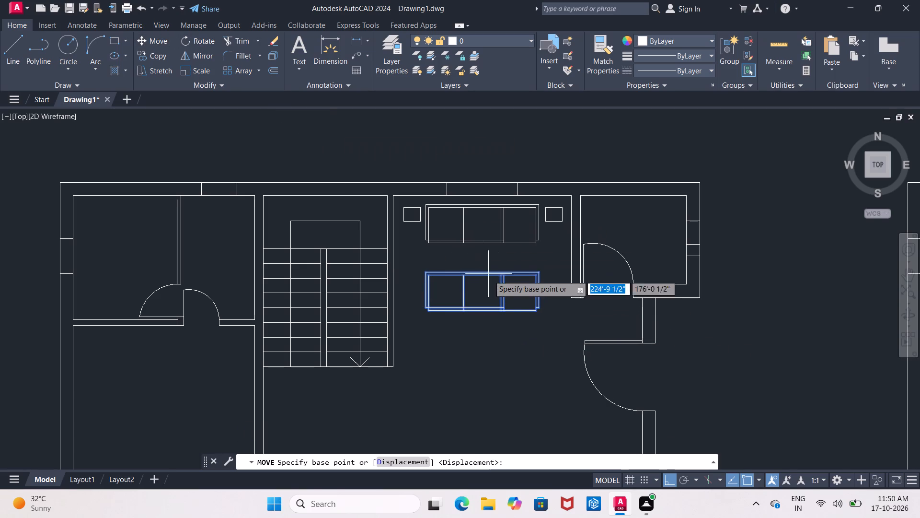
click(491, 288)
click(492, 333)
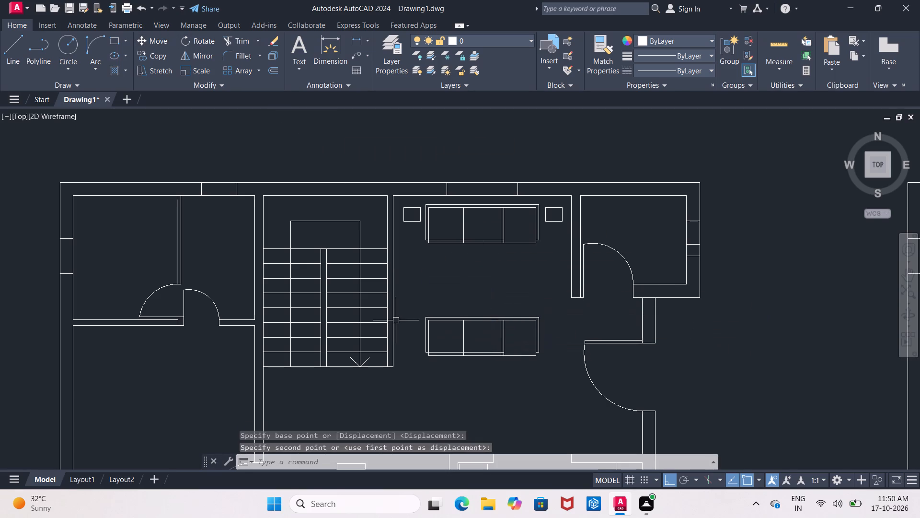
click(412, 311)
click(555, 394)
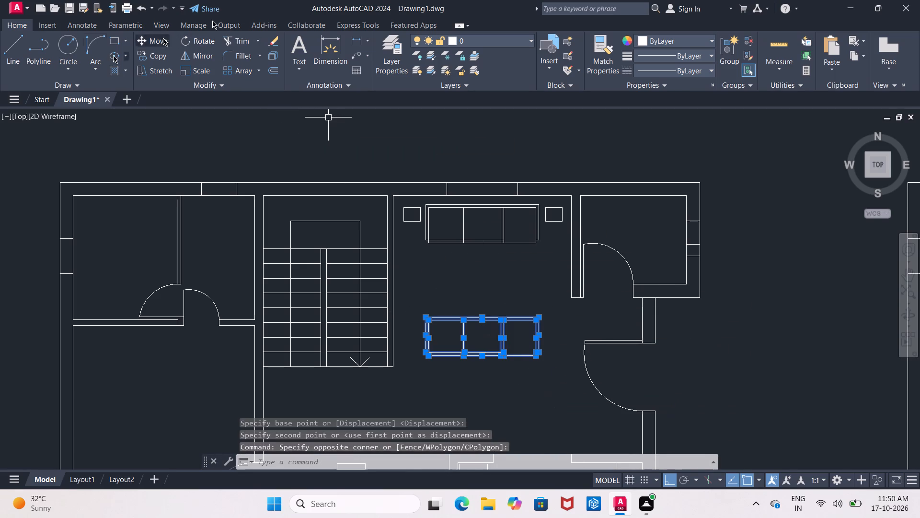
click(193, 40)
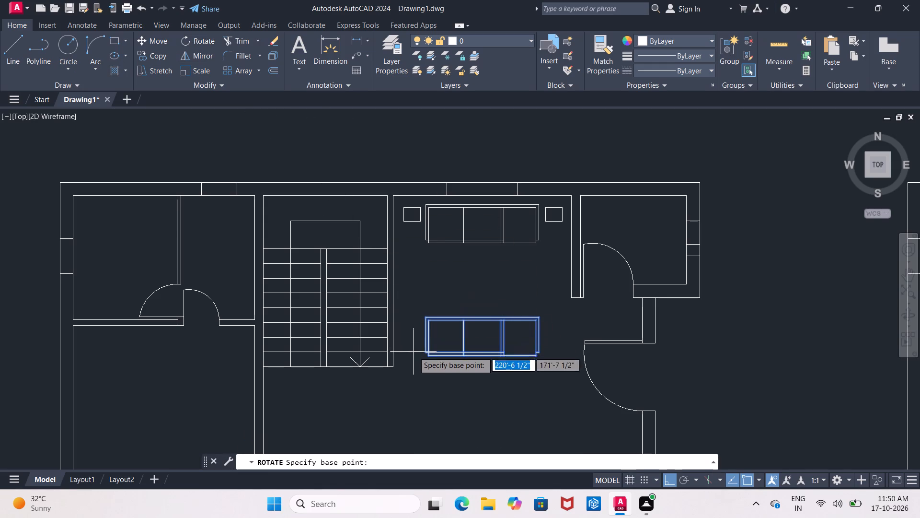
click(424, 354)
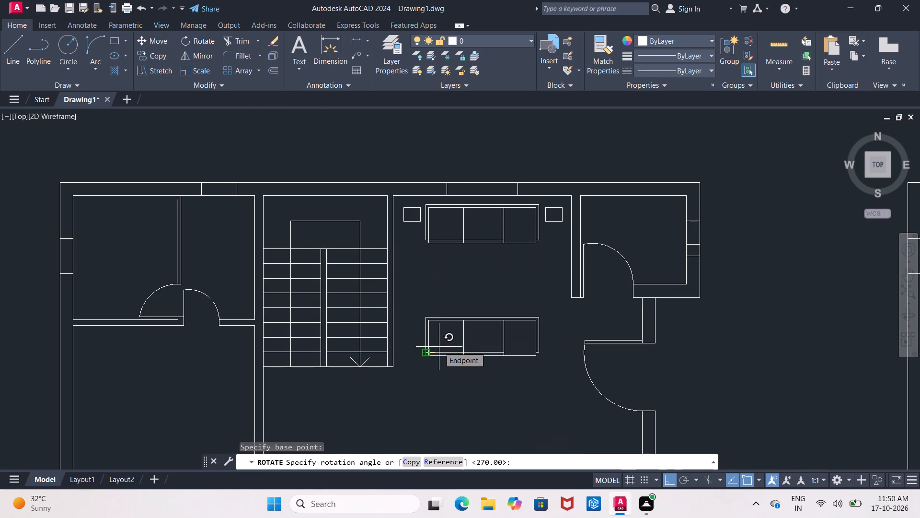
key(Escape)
Move the copied sofa farther straight down into the open floor below the end of the staircase wall.
scroll(439, 346, down, 2)
middle_drag(446, 355, 430, 331)
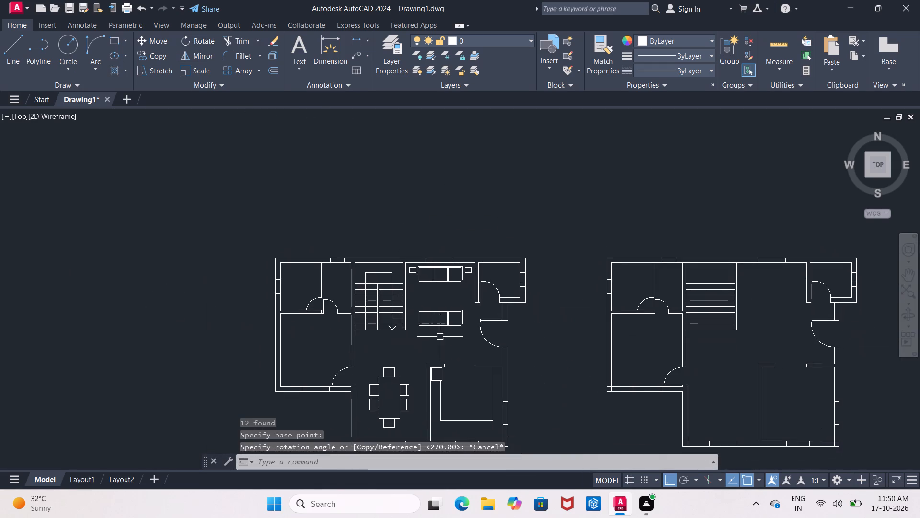
middle_drag(441, 338, 415, 280)
scroll(408, 270, up, 3)
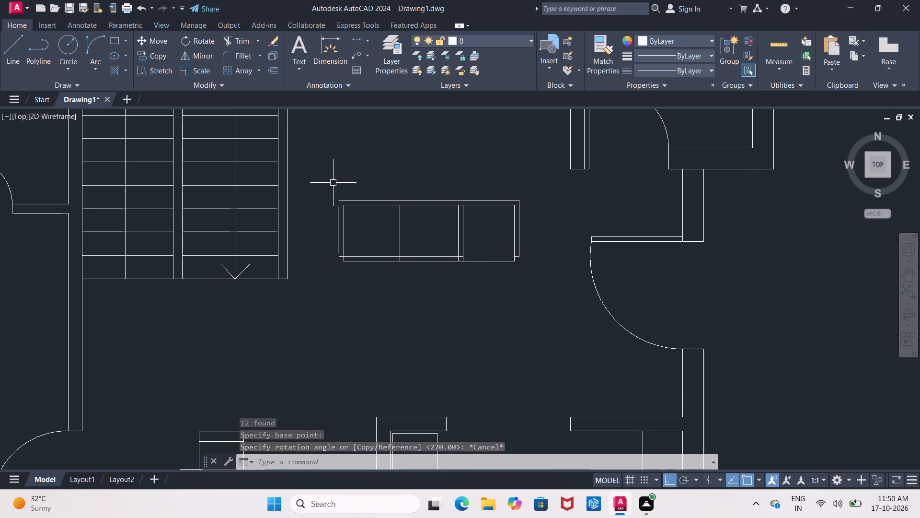
click(334, 196)
click(578, 313)
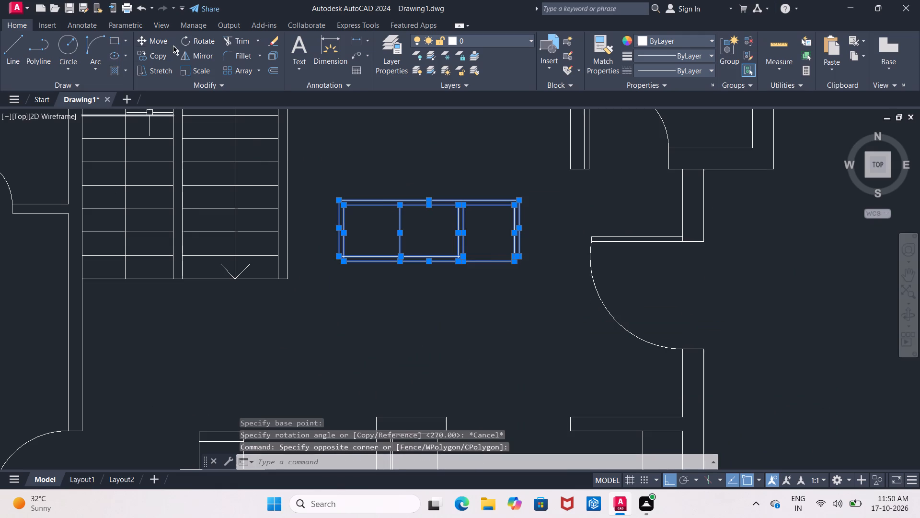
click(162, 41)
click(433, 222)
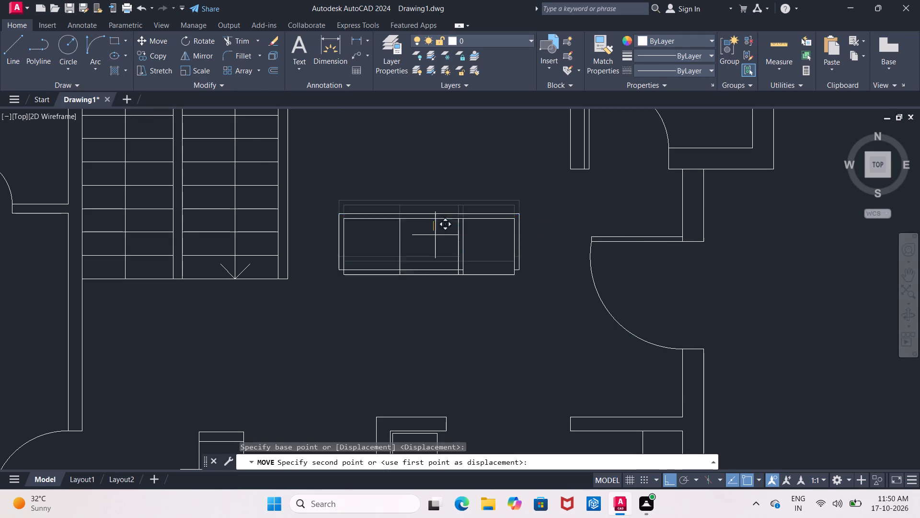
click(437, 272)
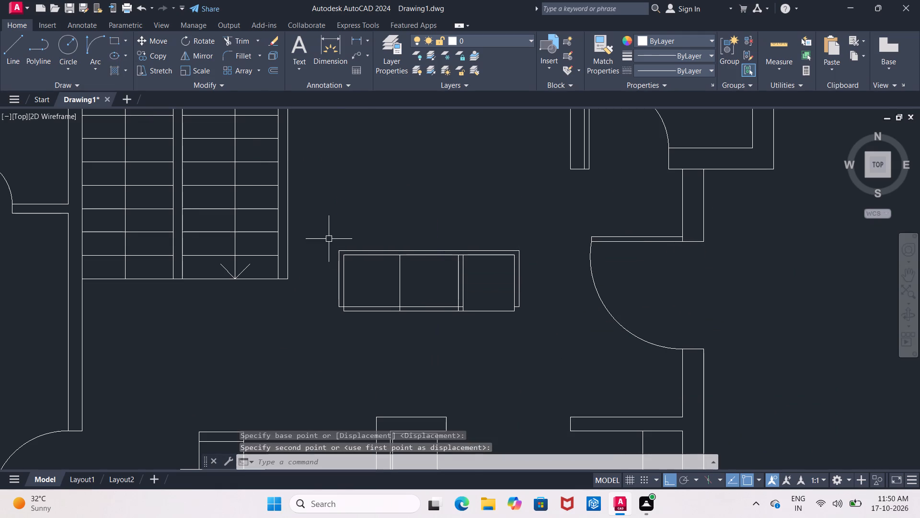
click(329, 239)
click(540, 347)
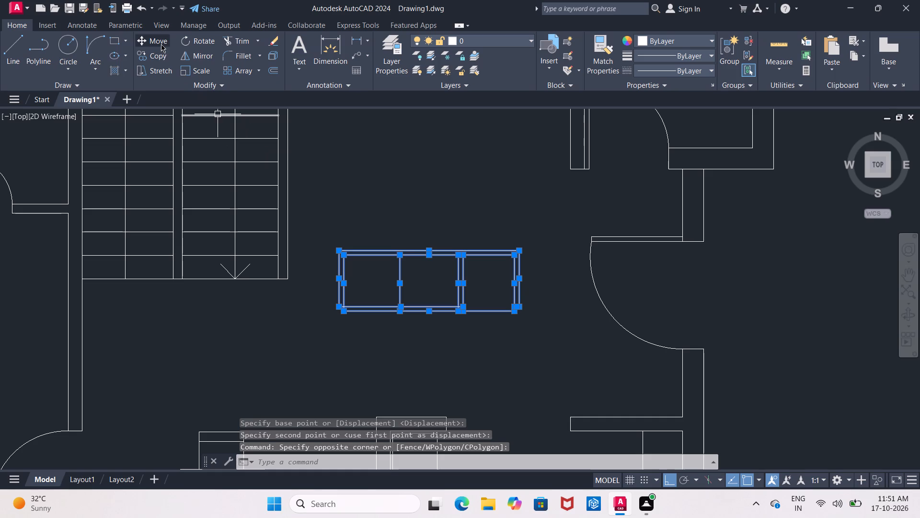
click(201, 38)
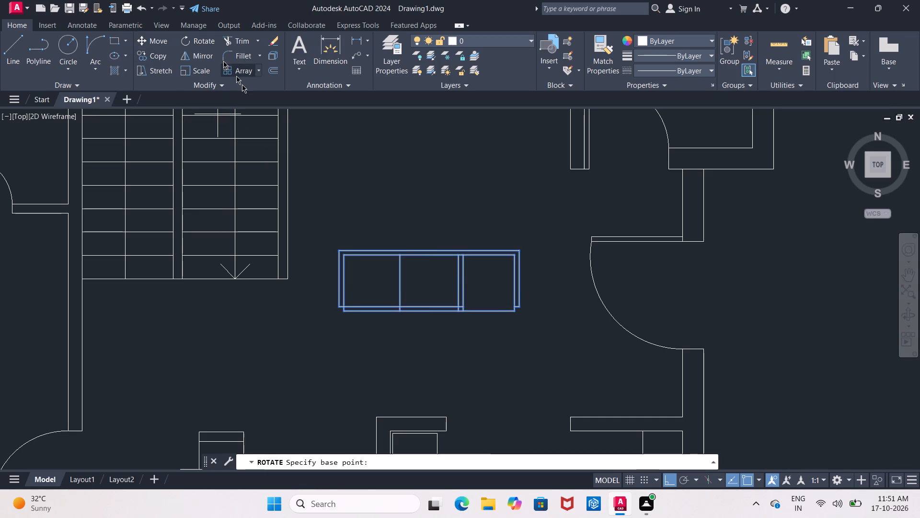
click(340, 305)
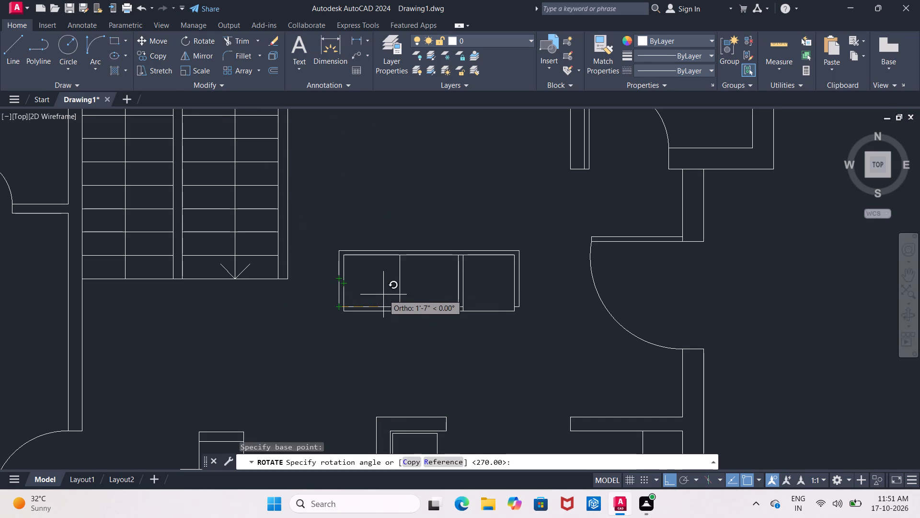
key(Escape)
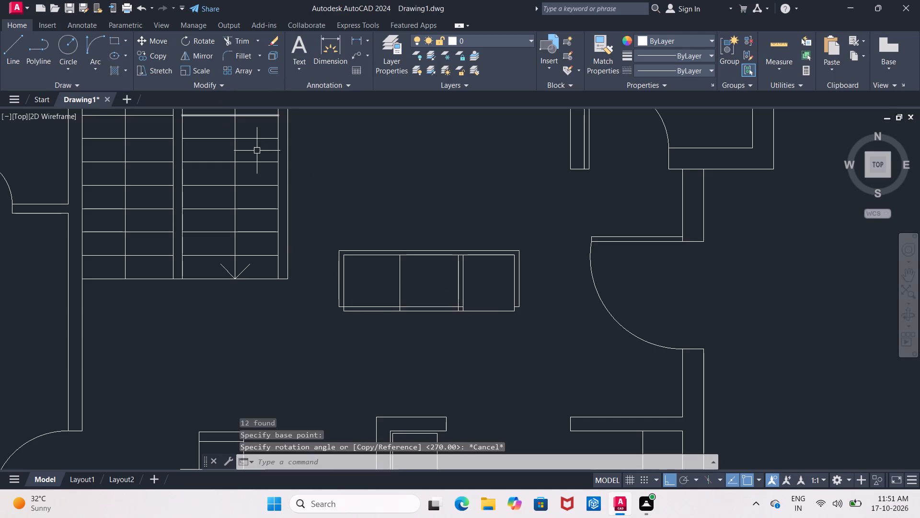
Move the copied sofa a short distance to the right and slightly down, away from the staircase.
drag(311, 211, 317, 223)
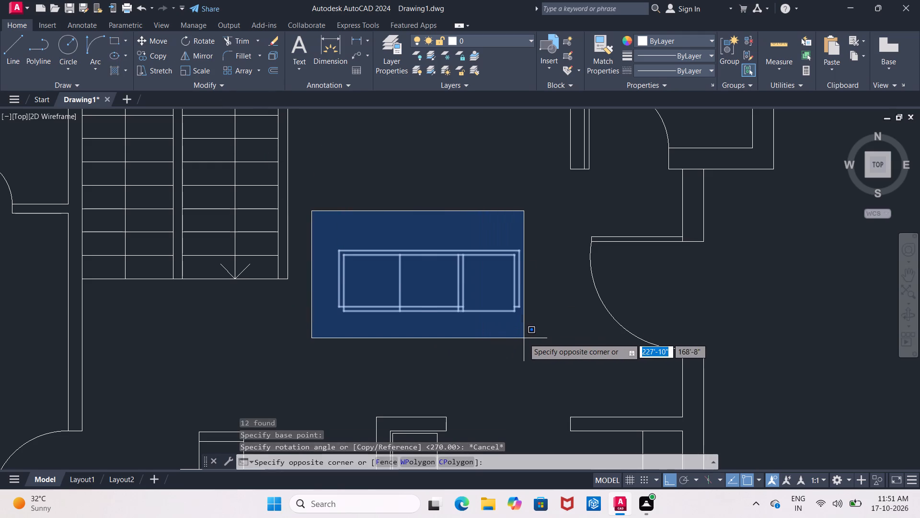
click(524, 338)
click(153, 42)
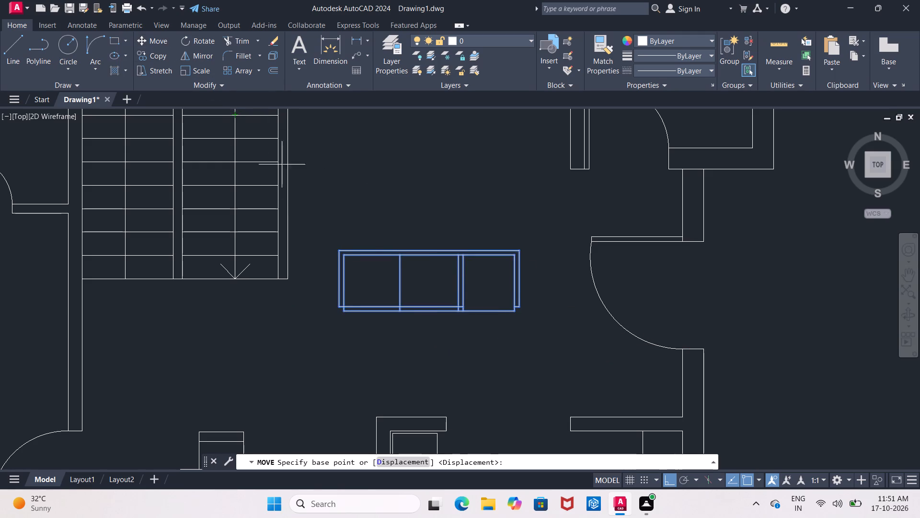
click(432, 273)
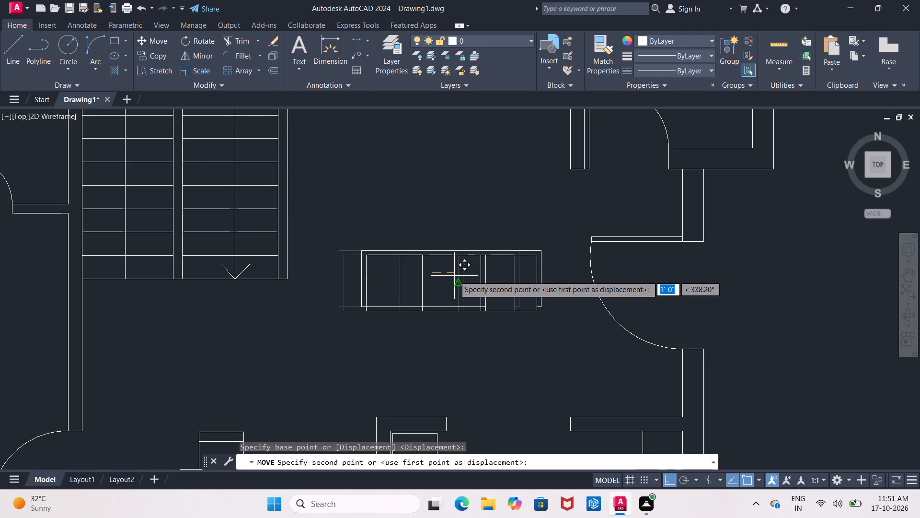
click(461, 273)
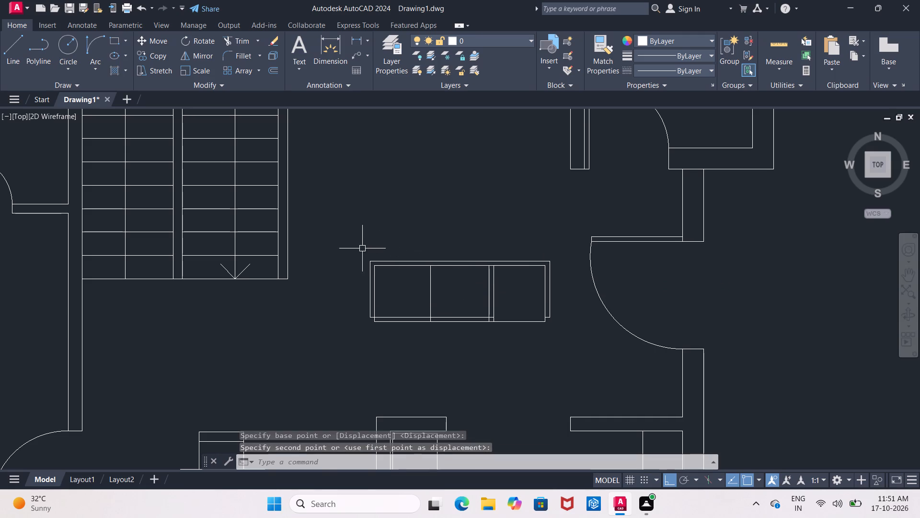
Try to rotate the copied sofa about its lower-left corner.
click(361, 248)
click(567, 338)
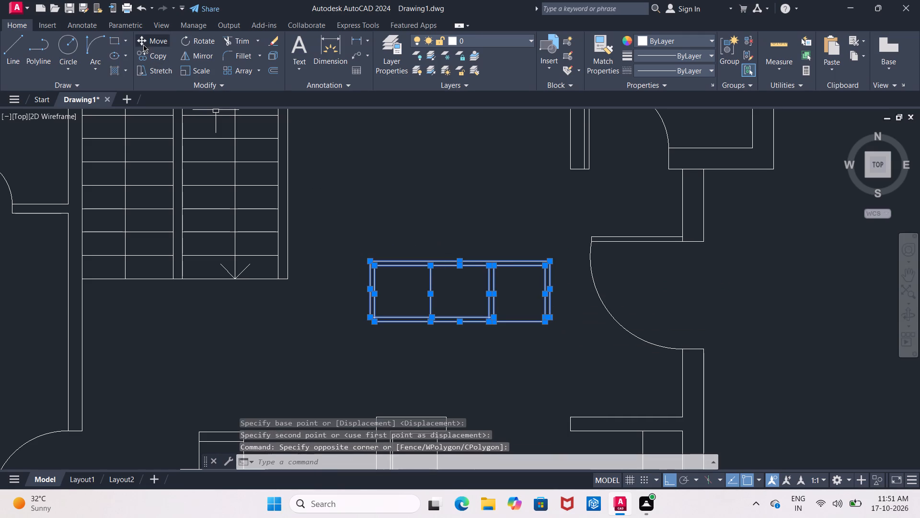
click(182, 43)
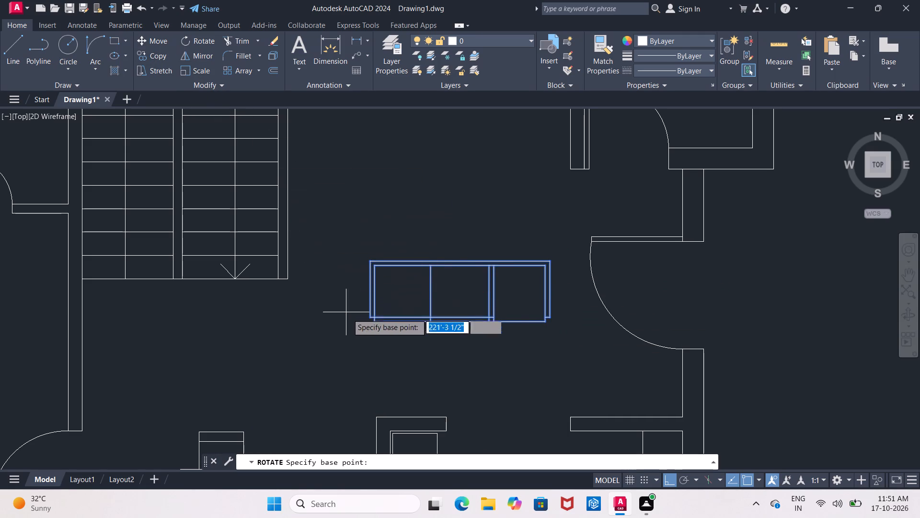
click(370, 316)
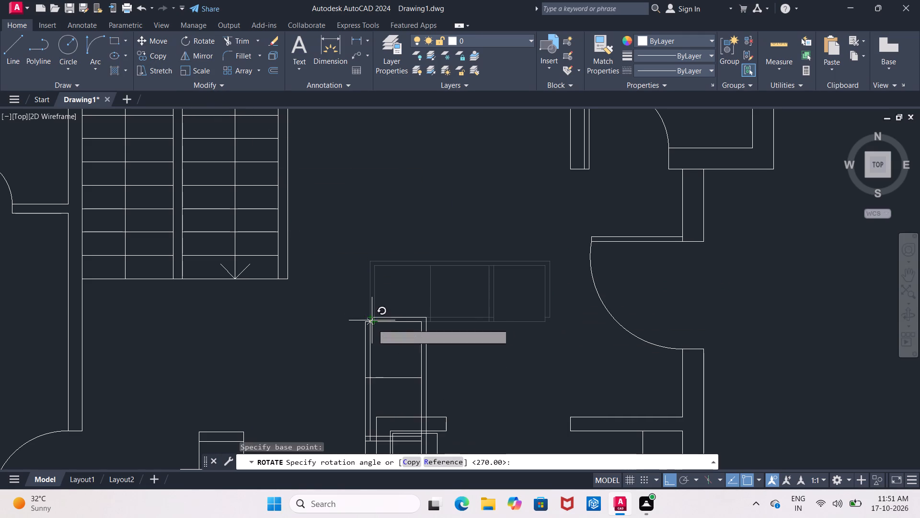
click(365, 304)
Rotate the copied sofa a quarter turn counterclockwise about its lower-left corner so it stands parallel to the staircase wall.
click(345, 249)
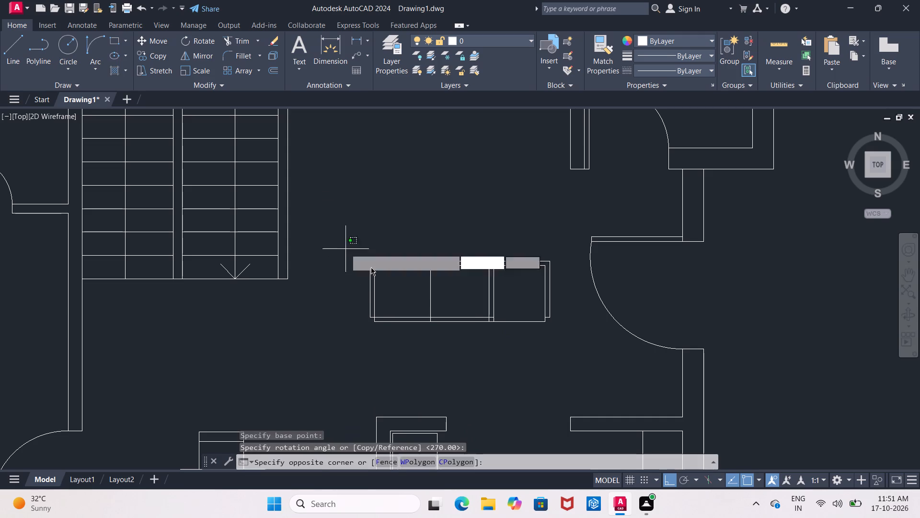
click(555, 345)
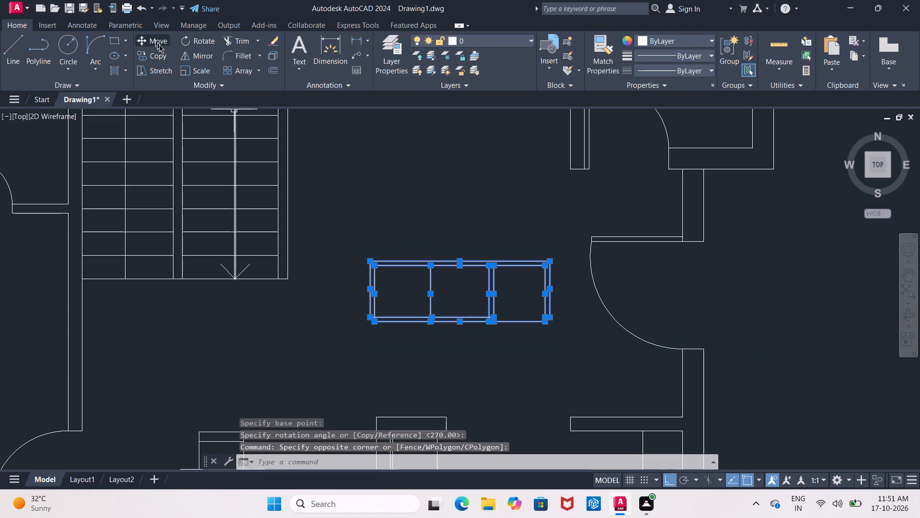
click(191, 45)
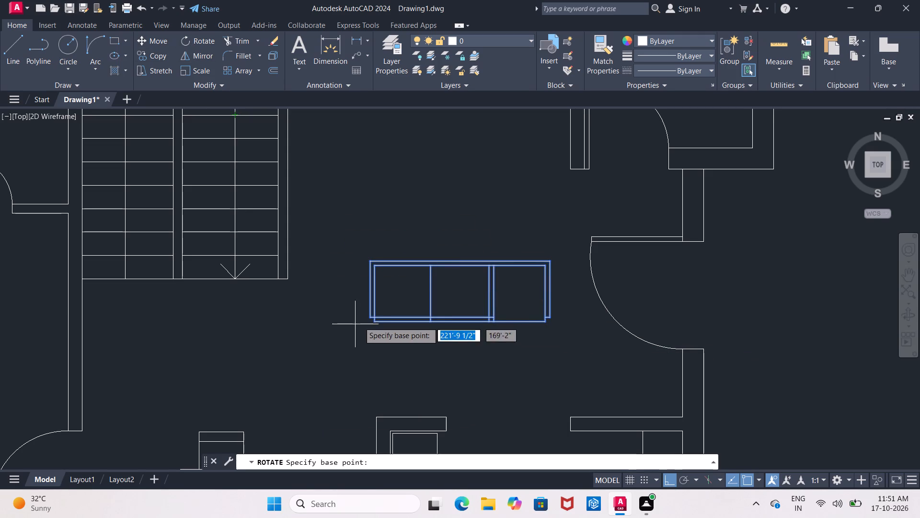
click(368, 317)
click(362, 287)
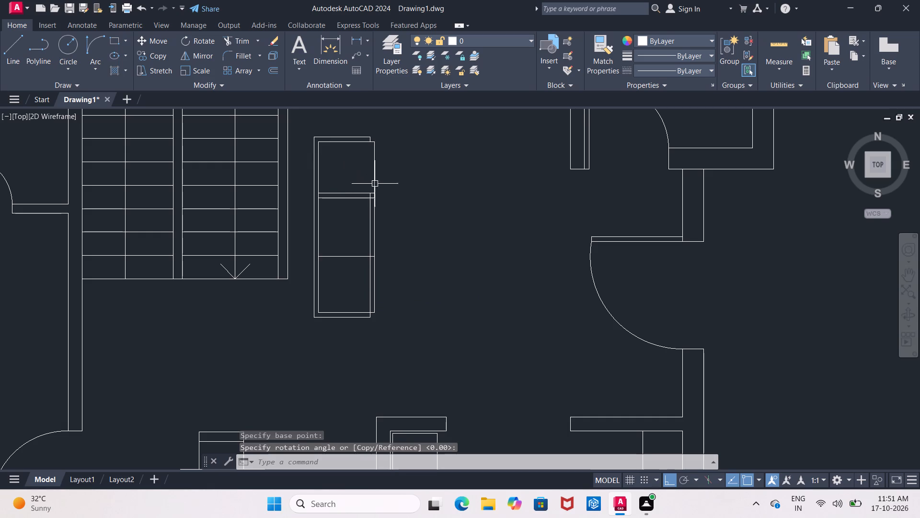
Extend both lines of the rotated sofa's double divider to its outer back line facing the staircase.
scroll(350, 185, up, 2)
middle_drag(411, 173, 533, 179)
scroll(461, 183, down, 2)
middle_drag(462, 183, 447, 181)
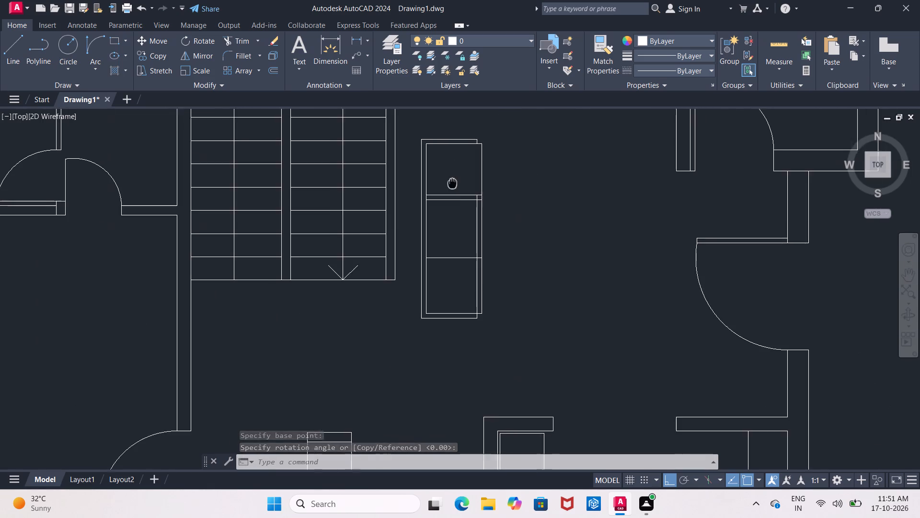
middle_drag(447, 181, 308, 160)
key(Escape)
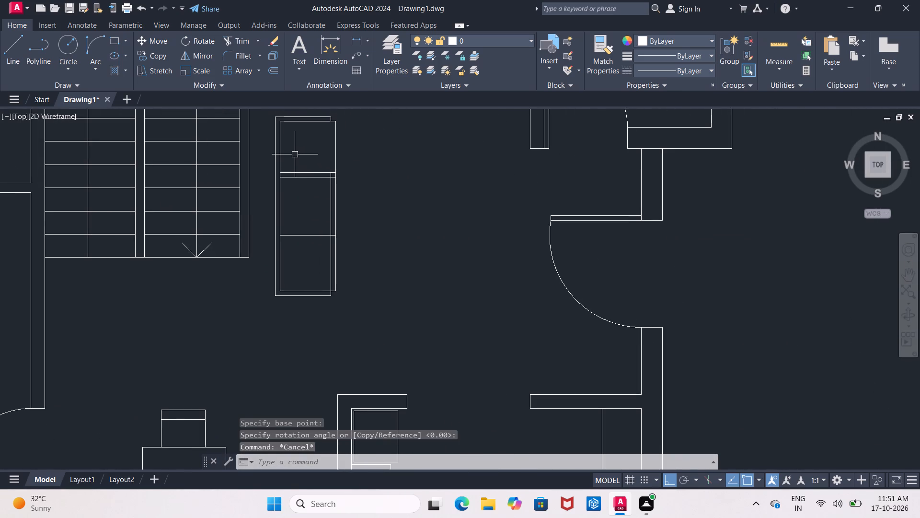
text(EX)
key(Return)
key(Return)
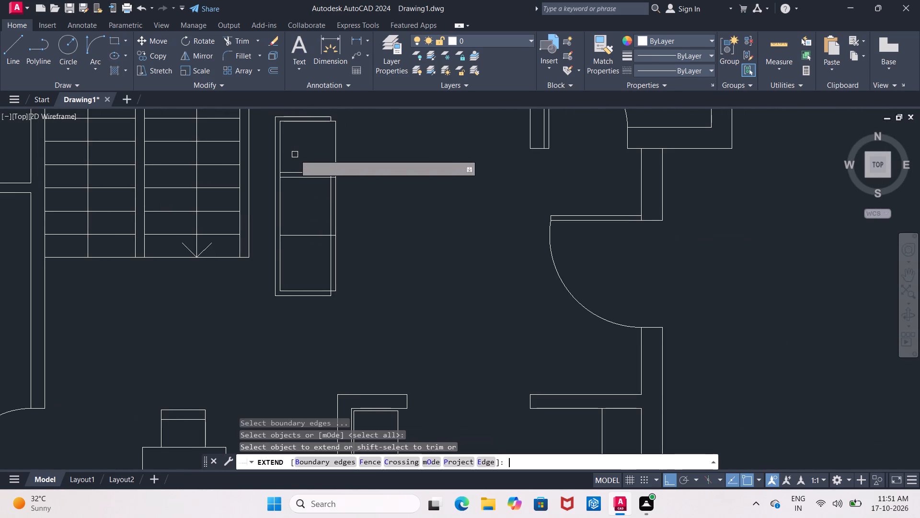
scroll(304, 167, up, 1)
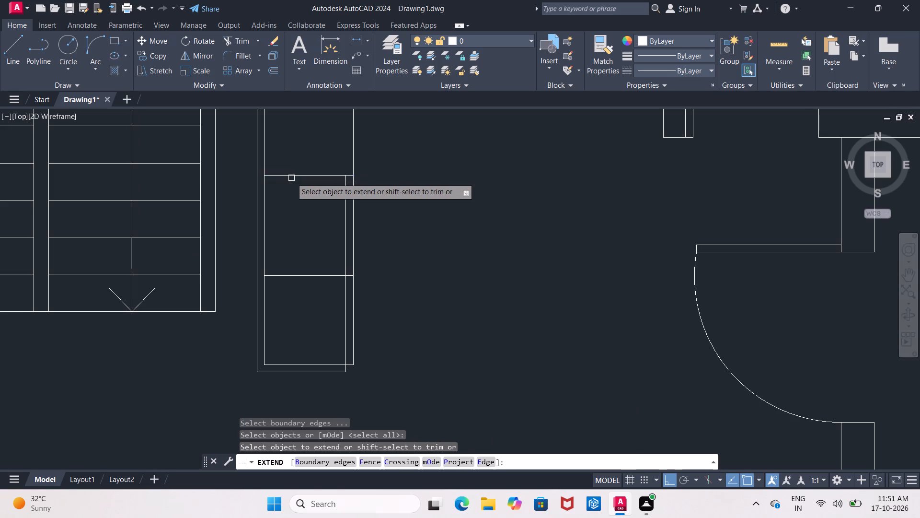
click(291, 176)
click(288, 184)
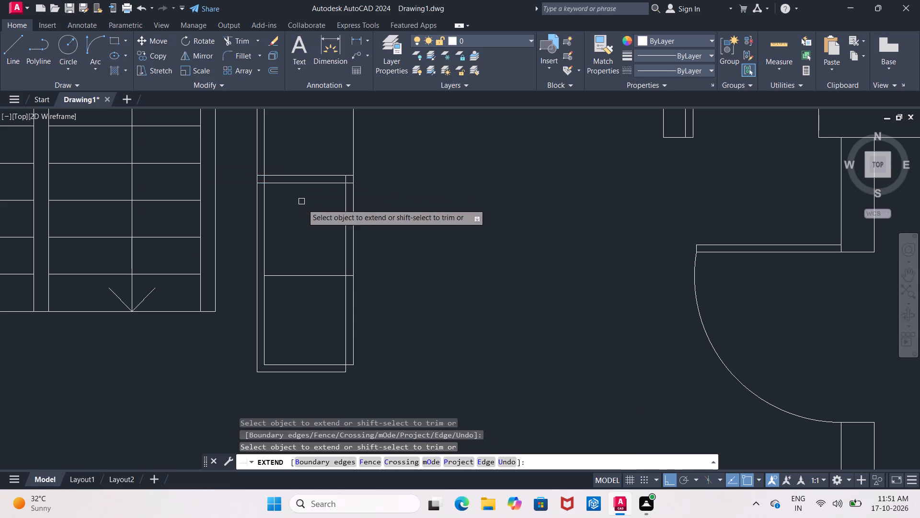
key(Escape)
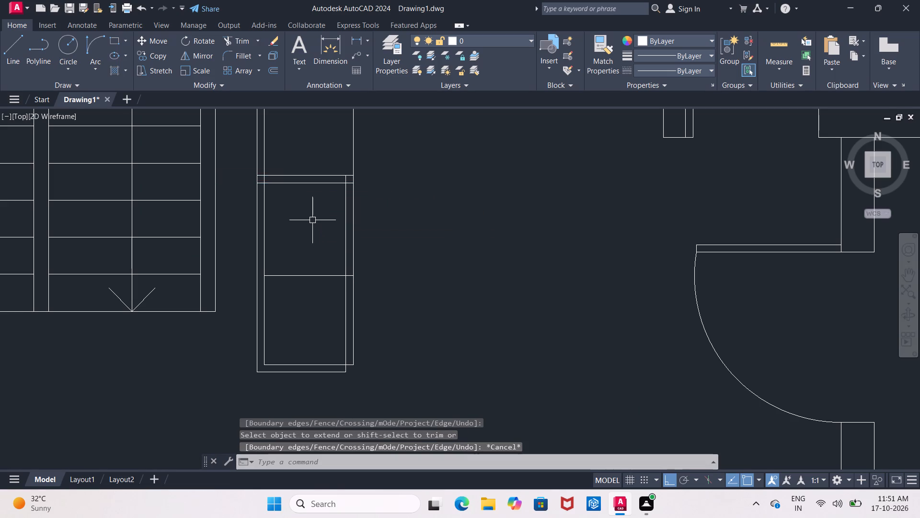
Trim the rotated sofa's section above the double divider and erase its leftover end lines, leaving a two-section sofa.
text(GTR)
key(BackSpace)
key(BackSpace)
key(BackSpace)
text(TR)
key(Return)
key(Return)
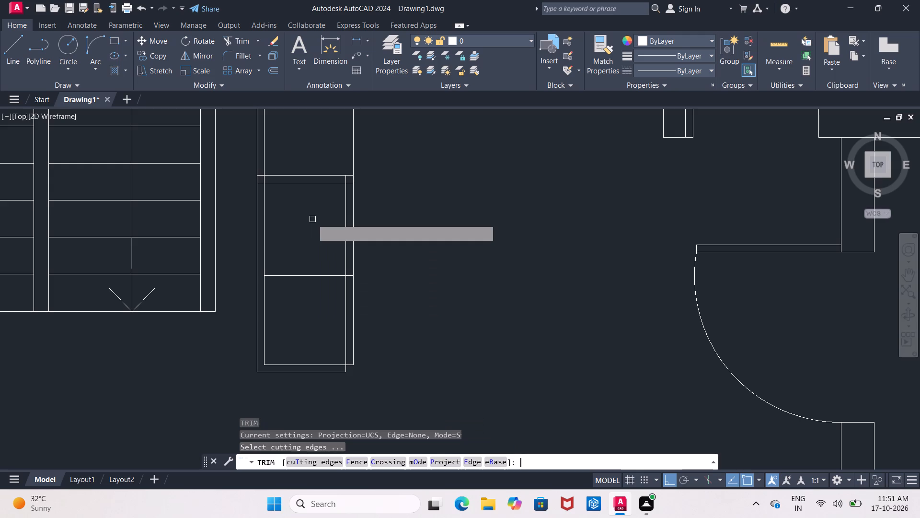
middle_drag(328, 230, 326, 282)
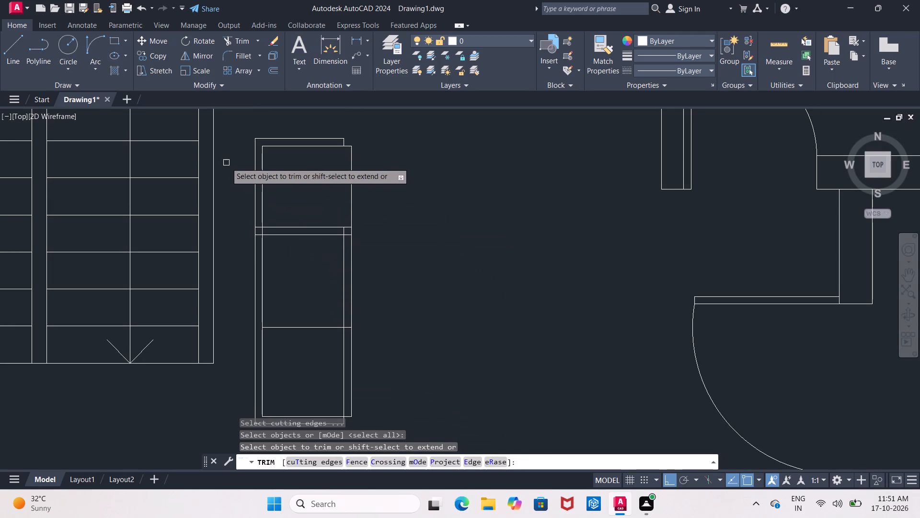
drag(233, 169, 241, 169)
click(377, 195)
drag(246, 126, 270, 133)
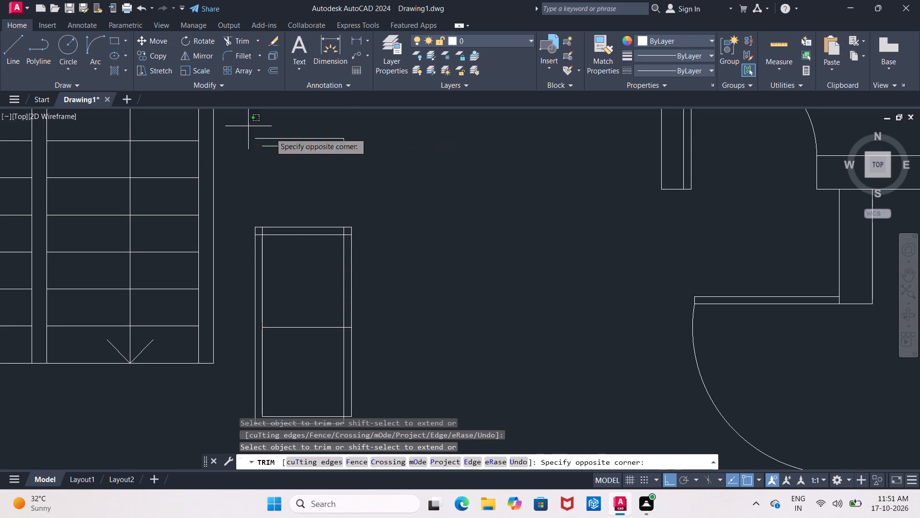
click(424, 177)
key(Escape)
click(290, 139)
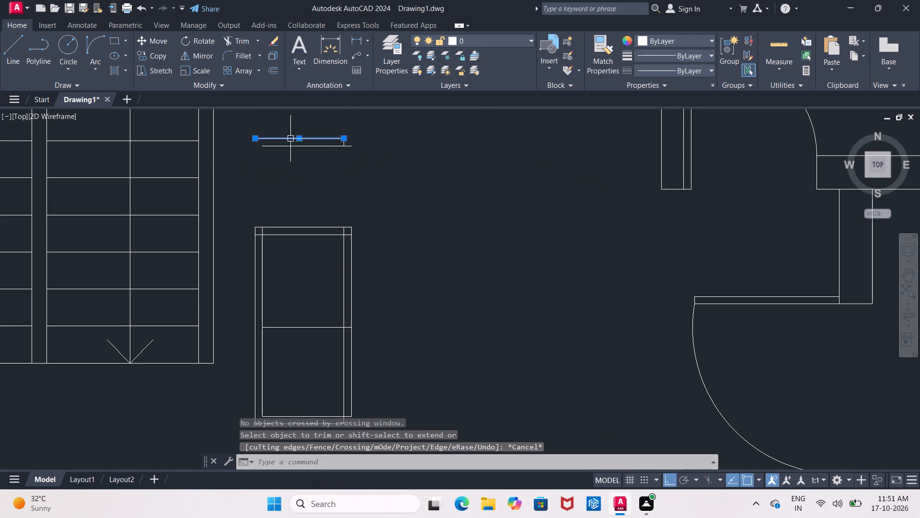
click(296, 146)
key(Delete)
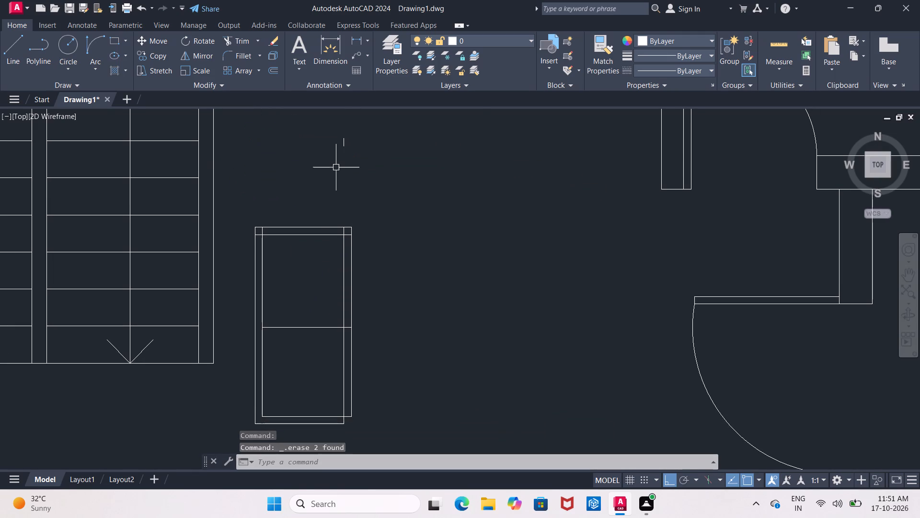
click(342, 145)
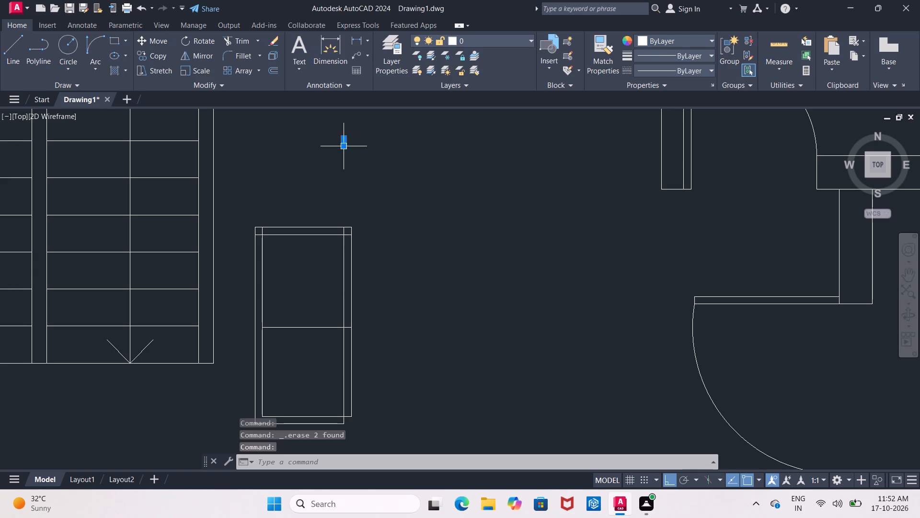
key(Delete)
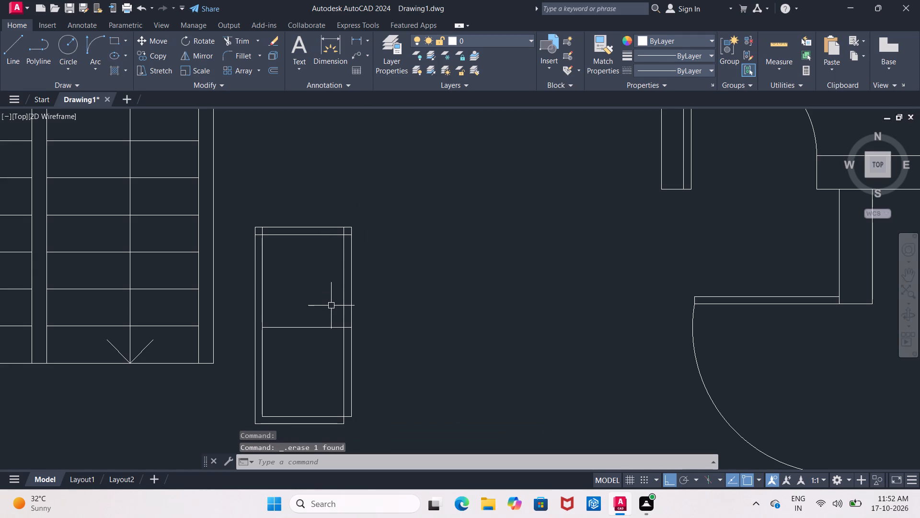
Remove the outer of the two front lines on the side facing away from the staircase, trimming its upper part and erasing the rest.
text(TR)
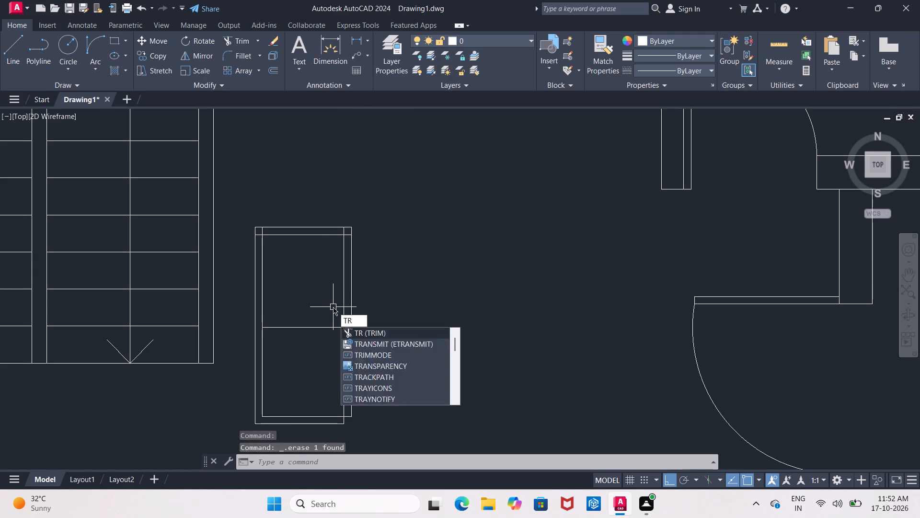
key(Return)
key(Return)
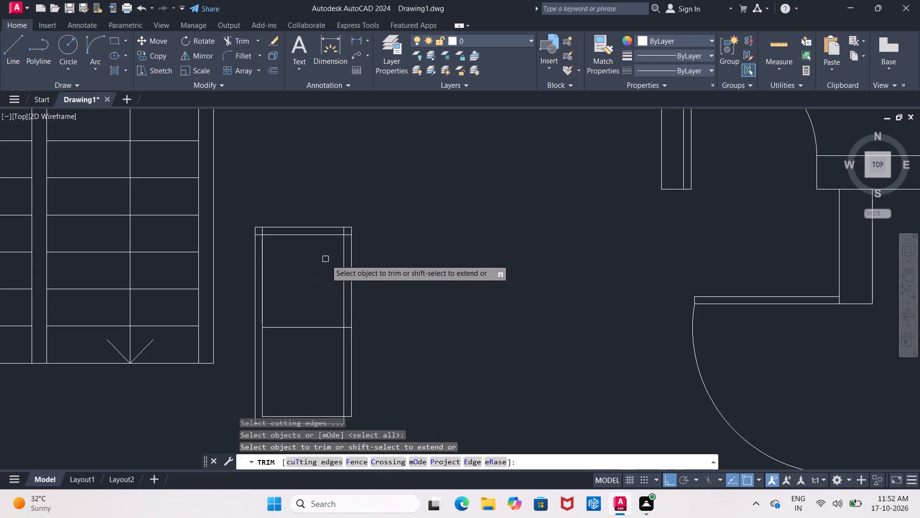
click(352, 287)
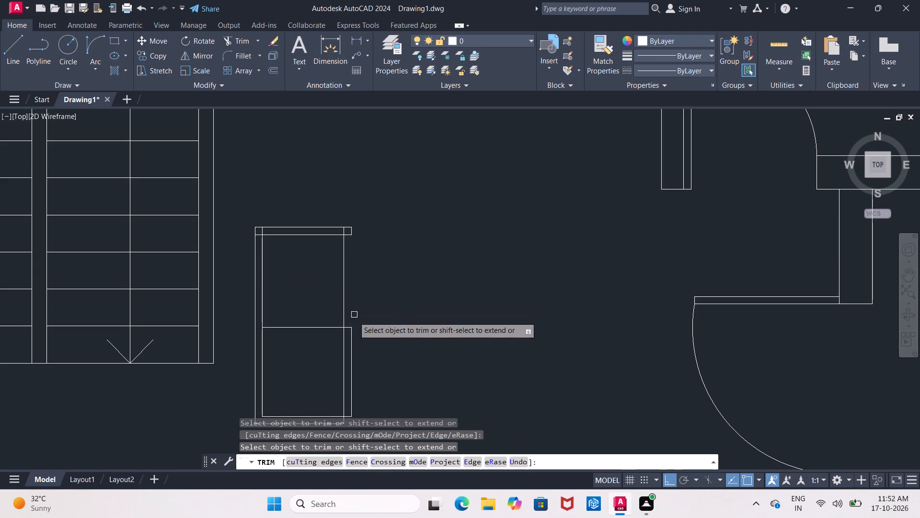
click(354, 372)
triple_click(352, 372)
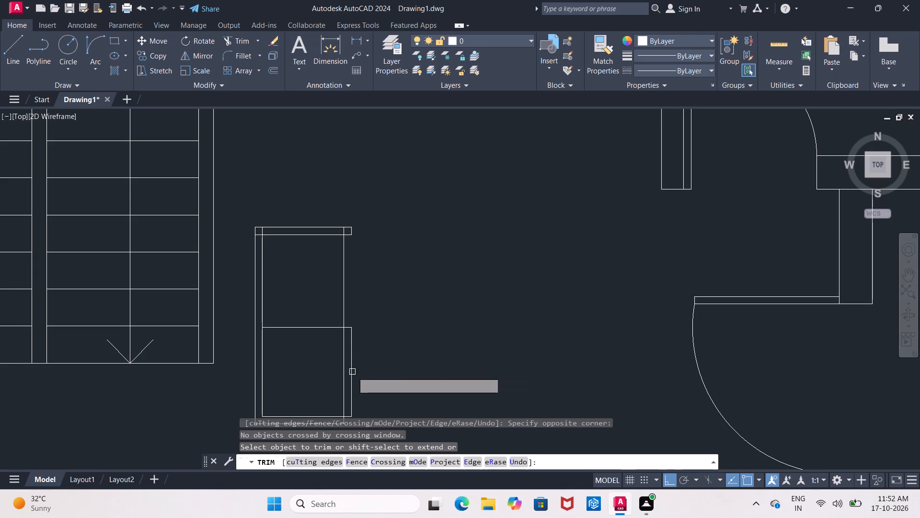
click(351, 371)
key(Escape)
click(351, 371)
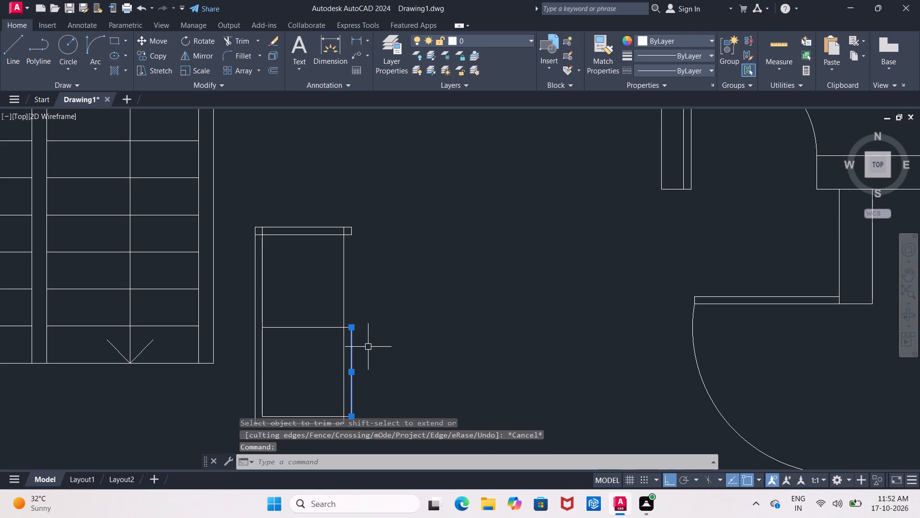
key(Delete)
Trim the overhanging ends of the seat divider and the lower inner armrest line back to the sofa's front line.
text(TR)
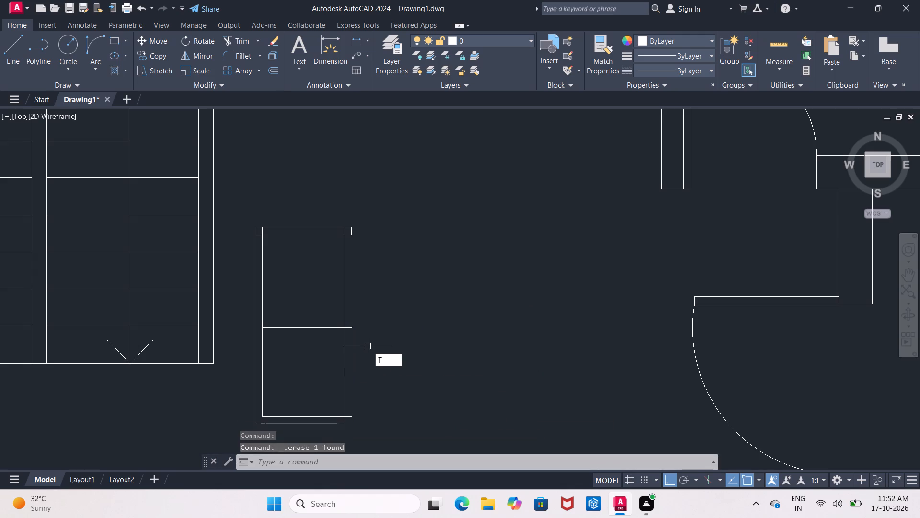
key(Return)
key(Return)
middle_drag(368, 346, 343, 244)
drag(324, 224, 326, 230)
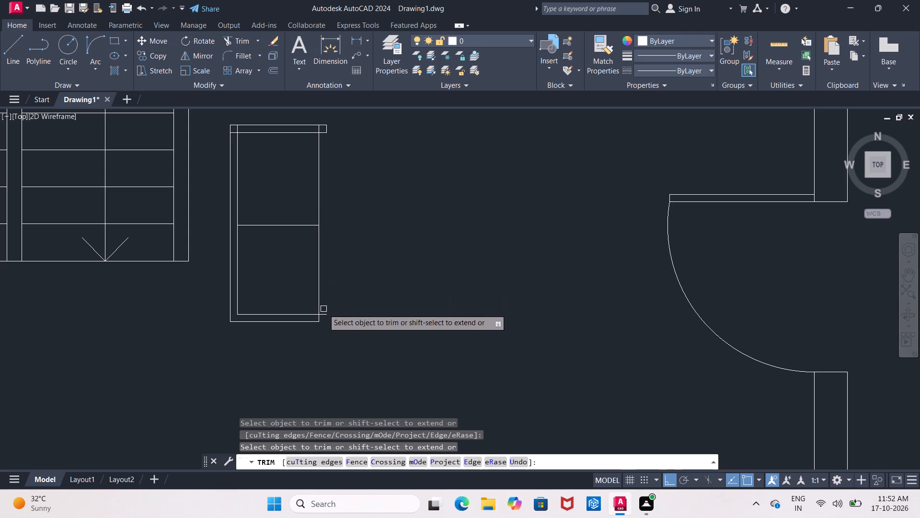
click(324, 315)
Trim both upper armrest lines back to the sofa's front line and erase the short leftover end piece.
middle_drag(351, 262, 339, 324)
scroll(314, 214, up, 1)
scroll(285, 187, up, 1)
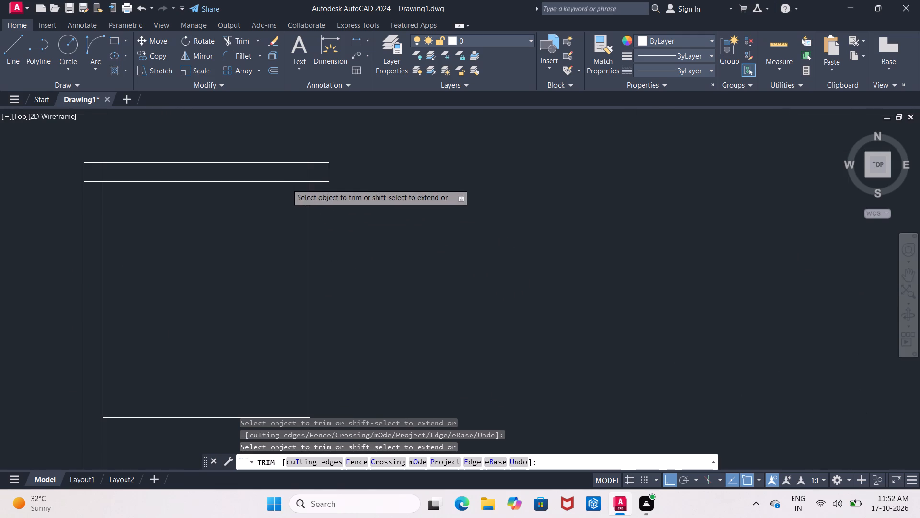
click(319, 150)
click(335, 202)
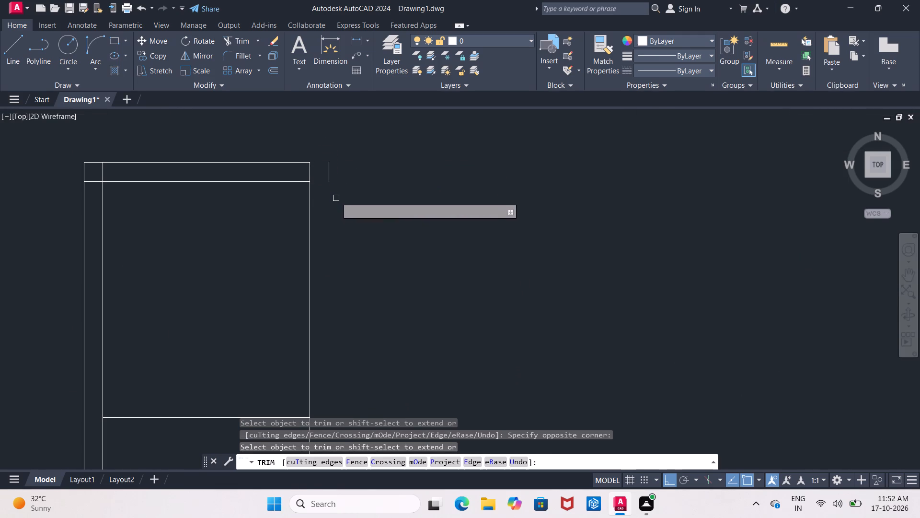
click(330, 177)
key(Escape)
click(330, 177)
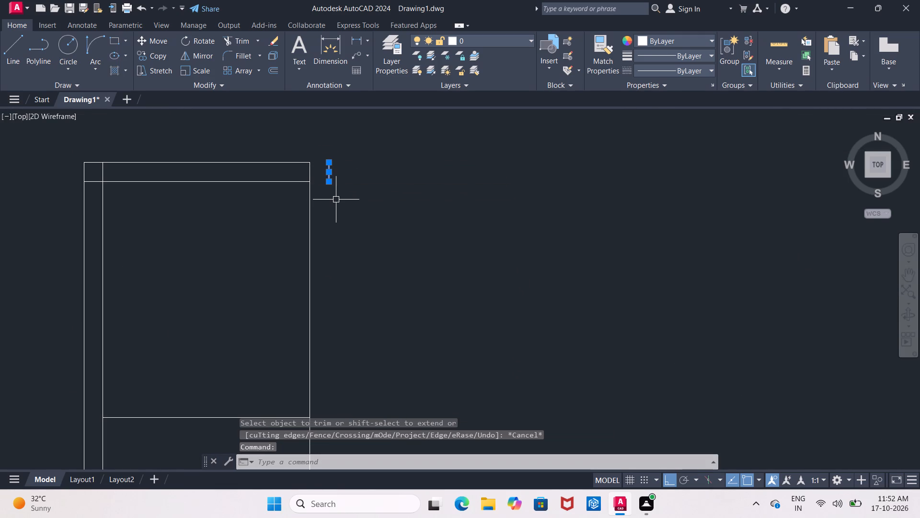
key(Delete)
Trim the crossing line ends in the sofa's upper corner beside the staircase so the inner outline forms a clean corner.
scroll(401, 213, down, 1)
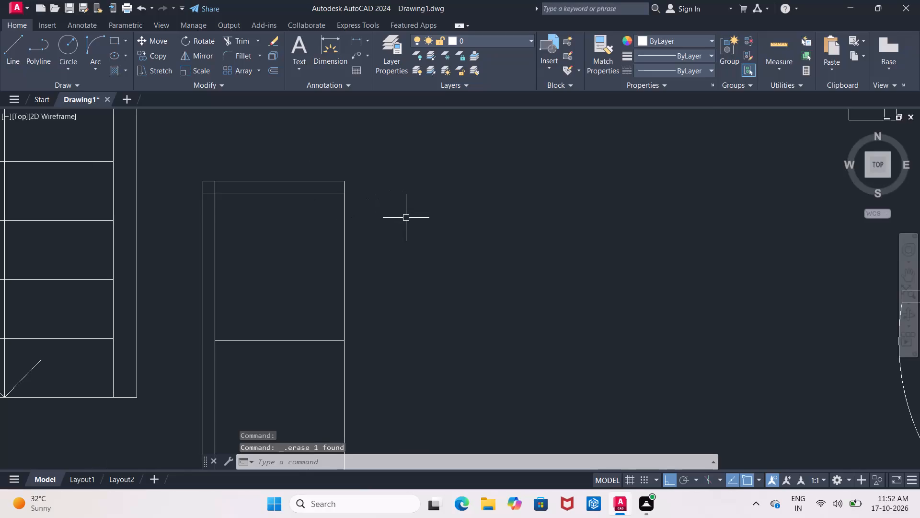
scroll(406, 218, down, 1)
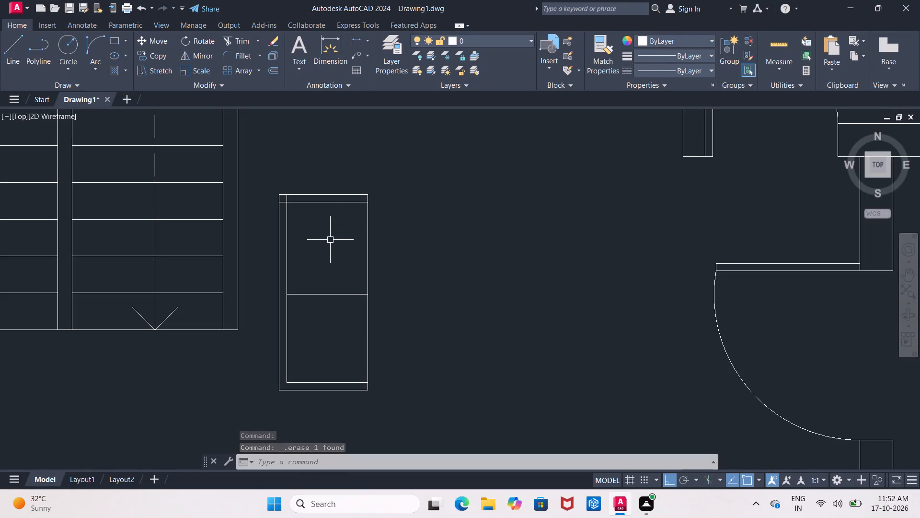
key(Escape)
text(TR)
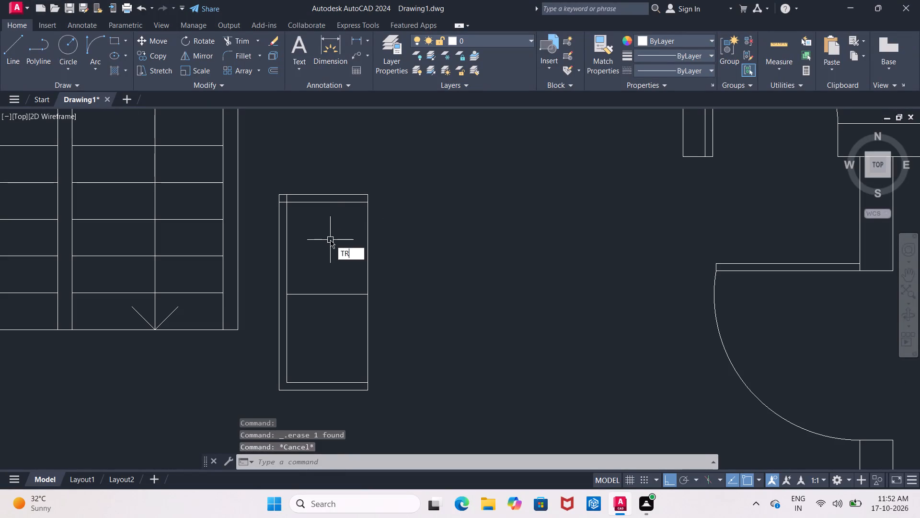
key(Return)
key(Return)
scroll(266, 212, up, 2)
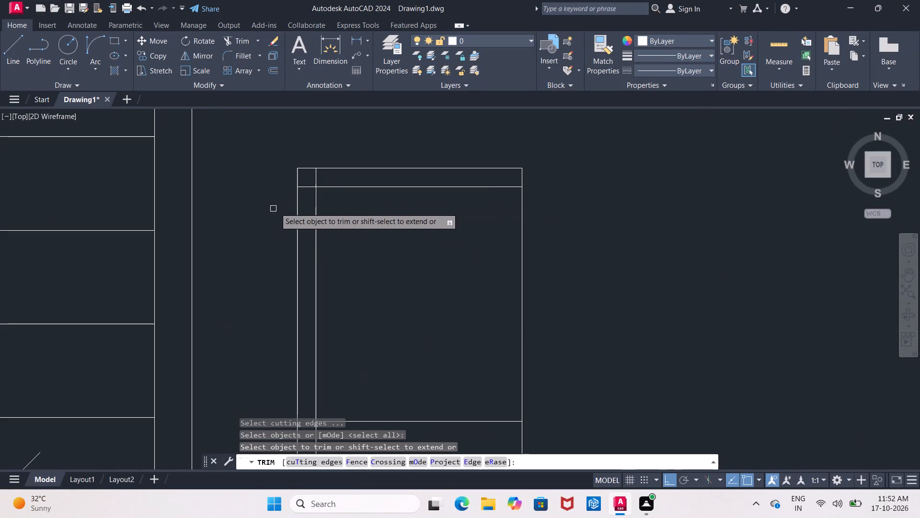
click(302, 189)
click(315, 176)
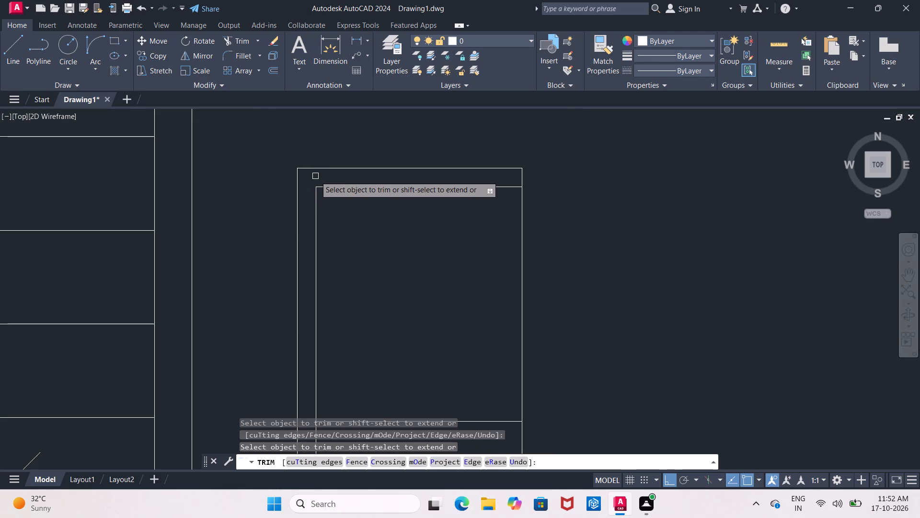
scroll(315, 176, down, 4)
middle_drag(327, 198, 298, 267)
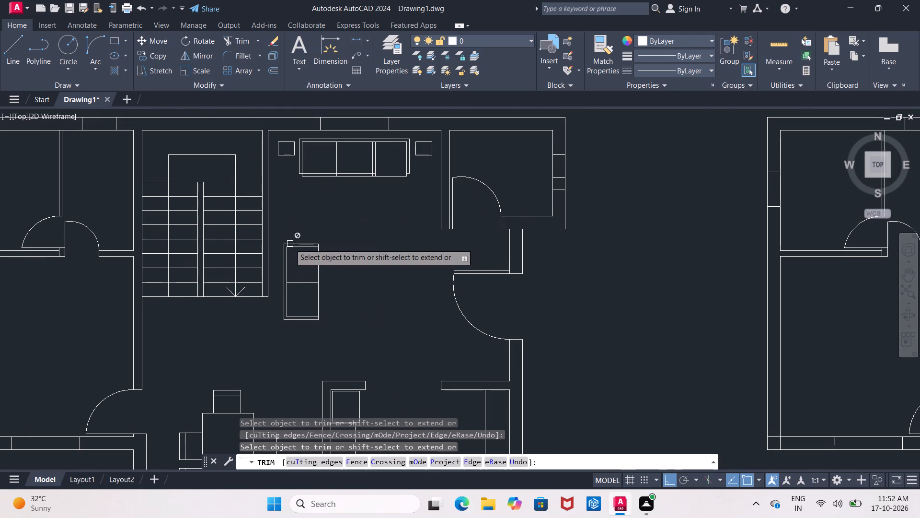
key(Escape)
Turn Ortho off and move the two-section sofa about 3'-9" up and slightly left, close beside the staircase wall.
drag(278, 236, 287, 249)
click(331, 337)
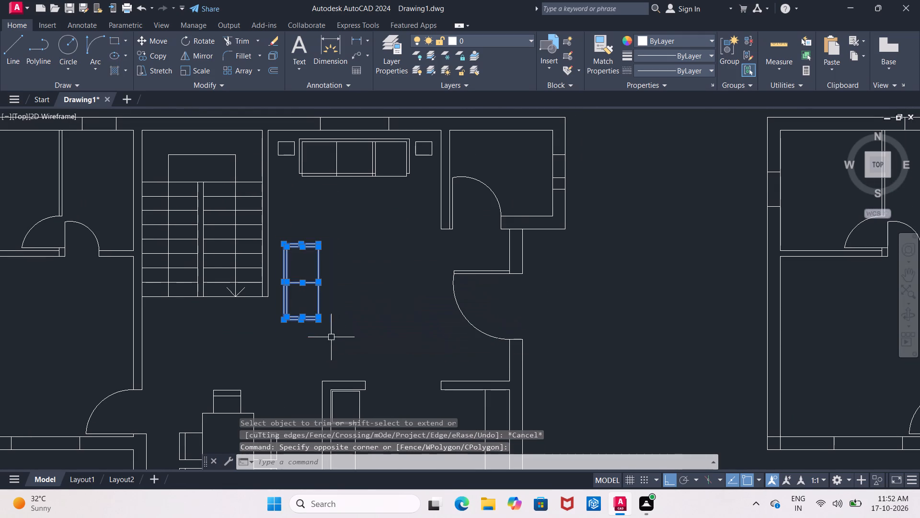
click(154, 39)
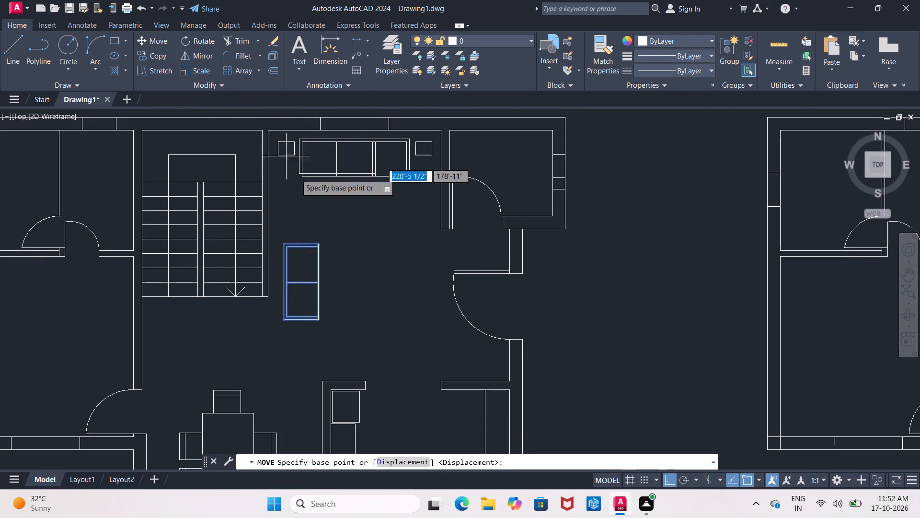
click(307, 269)
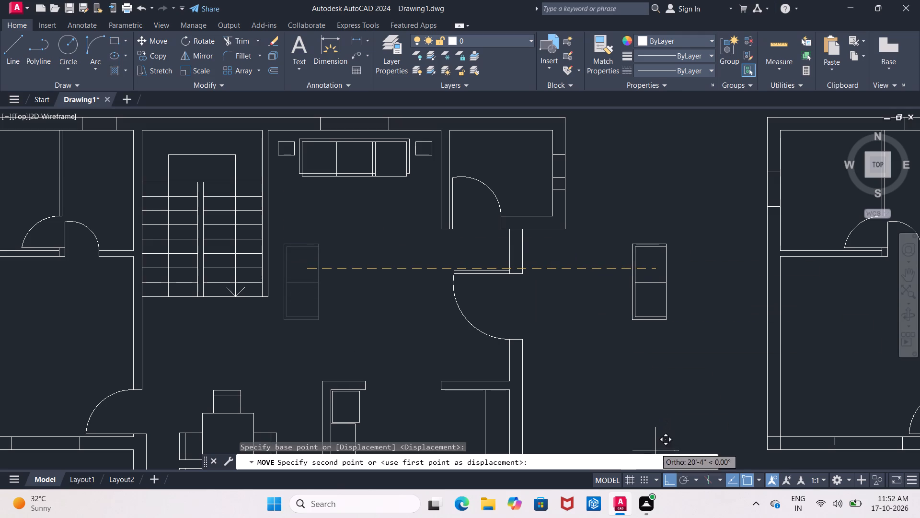
click(663, 478)
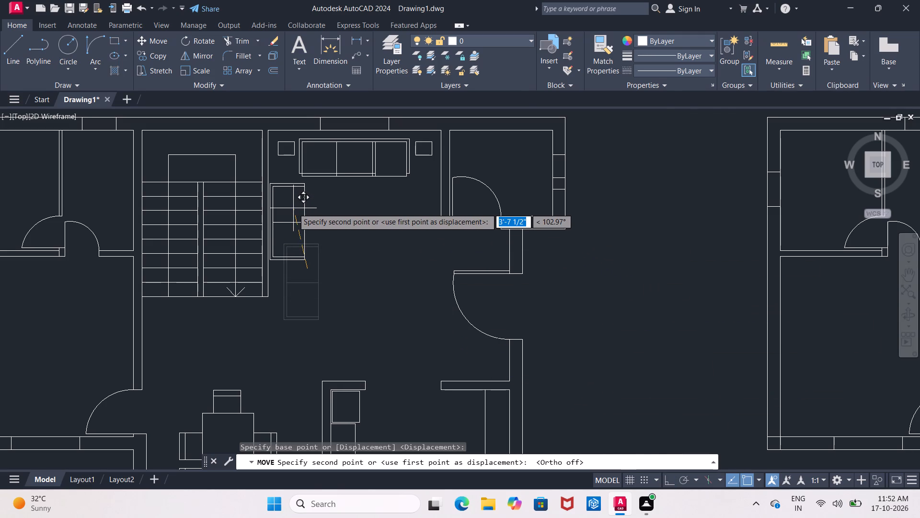
scroll(293, 208, up, 2)
scroll(290, 207, down, 2)
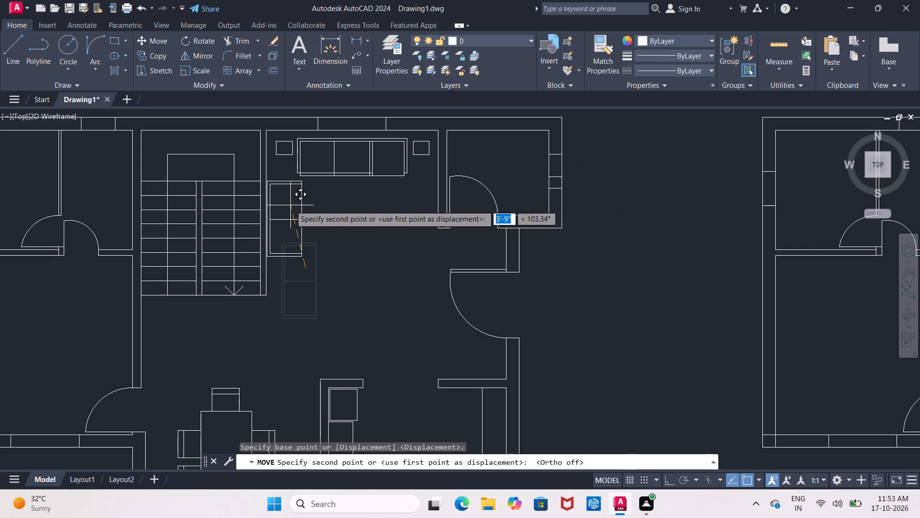
scroll(291, 205, up, 2)
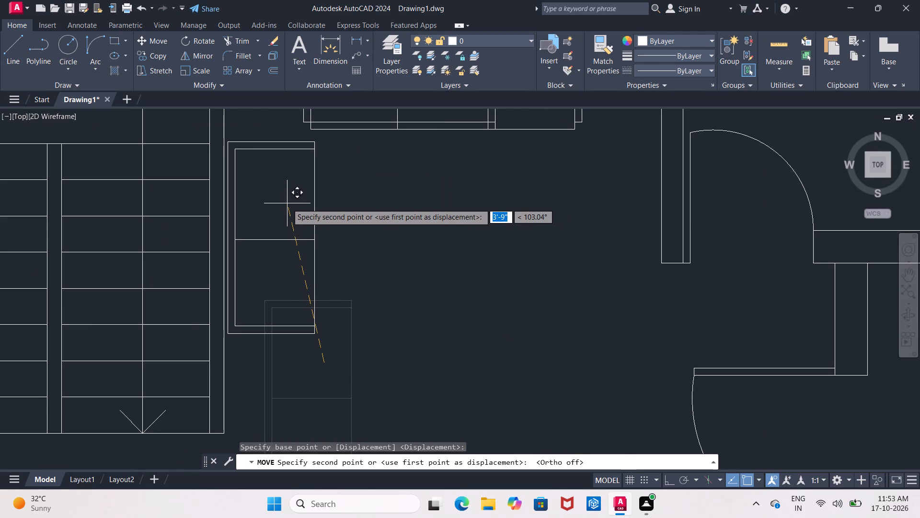
click(287, 203)
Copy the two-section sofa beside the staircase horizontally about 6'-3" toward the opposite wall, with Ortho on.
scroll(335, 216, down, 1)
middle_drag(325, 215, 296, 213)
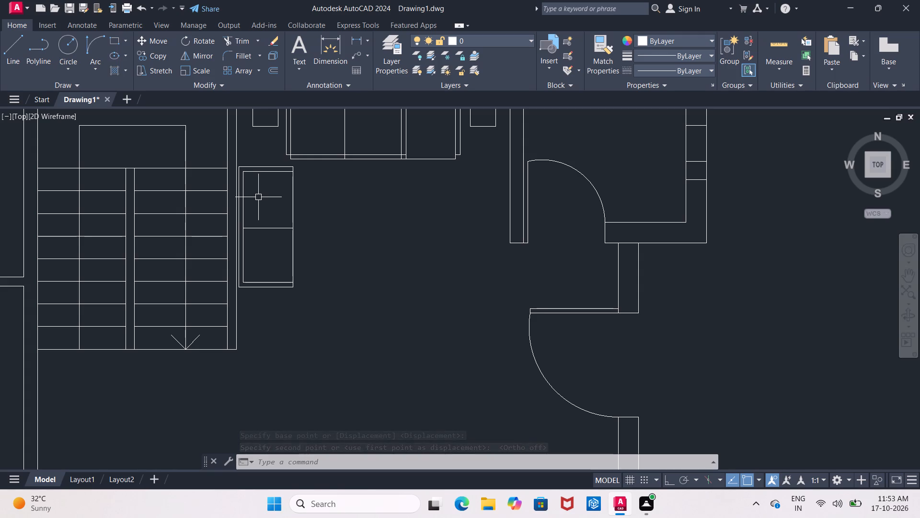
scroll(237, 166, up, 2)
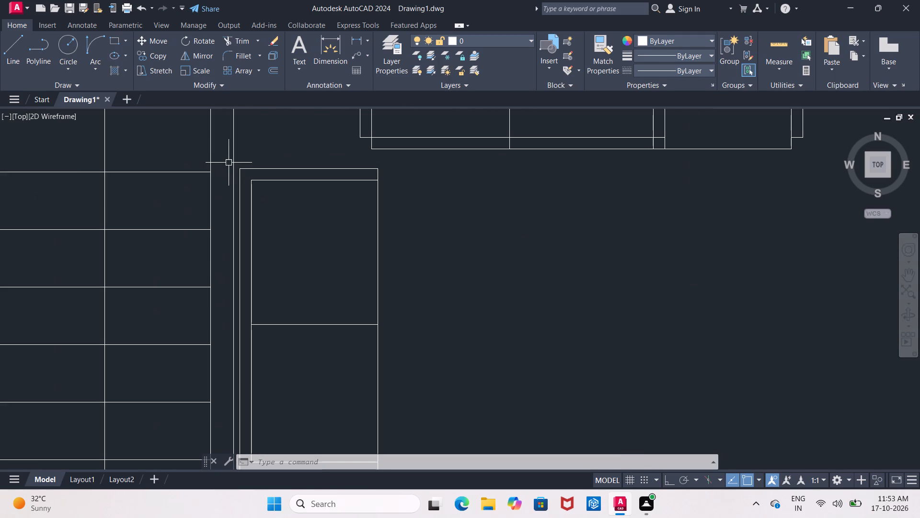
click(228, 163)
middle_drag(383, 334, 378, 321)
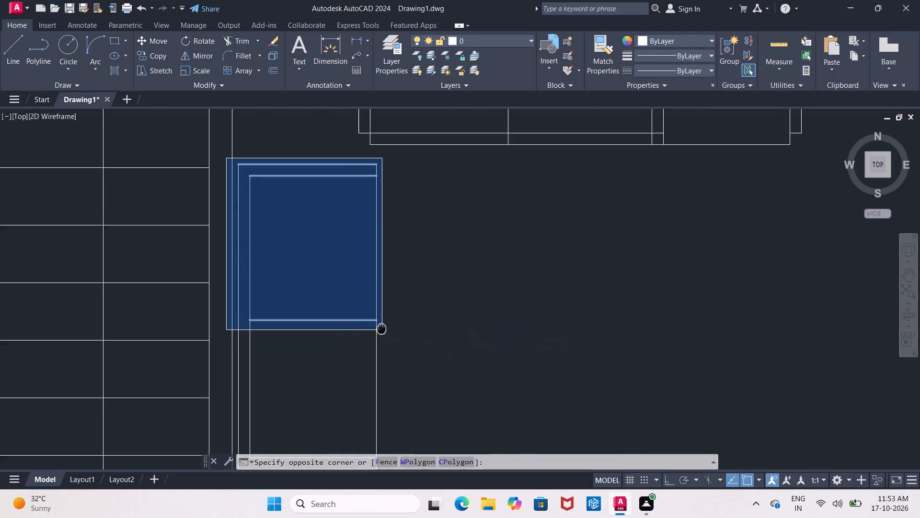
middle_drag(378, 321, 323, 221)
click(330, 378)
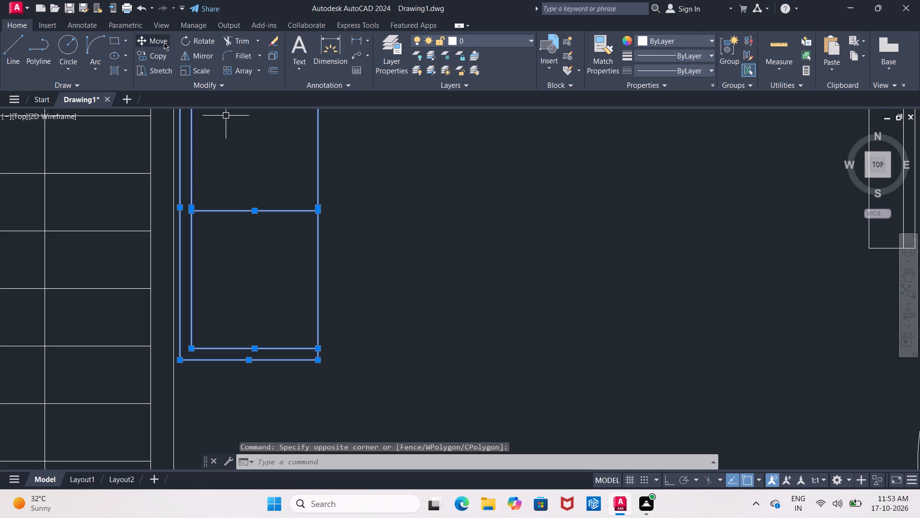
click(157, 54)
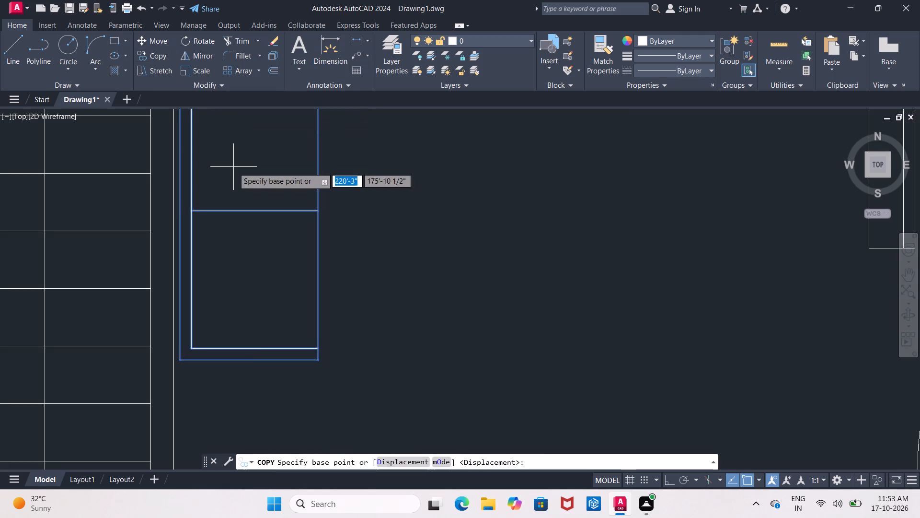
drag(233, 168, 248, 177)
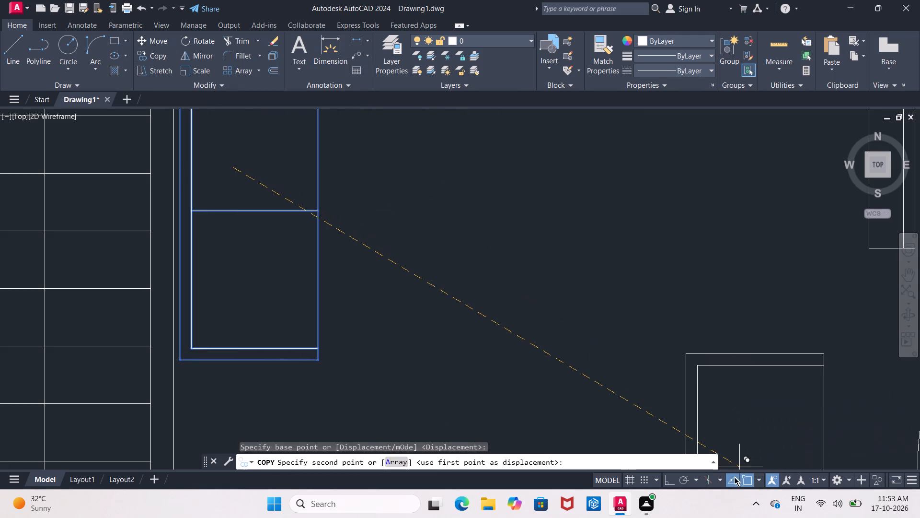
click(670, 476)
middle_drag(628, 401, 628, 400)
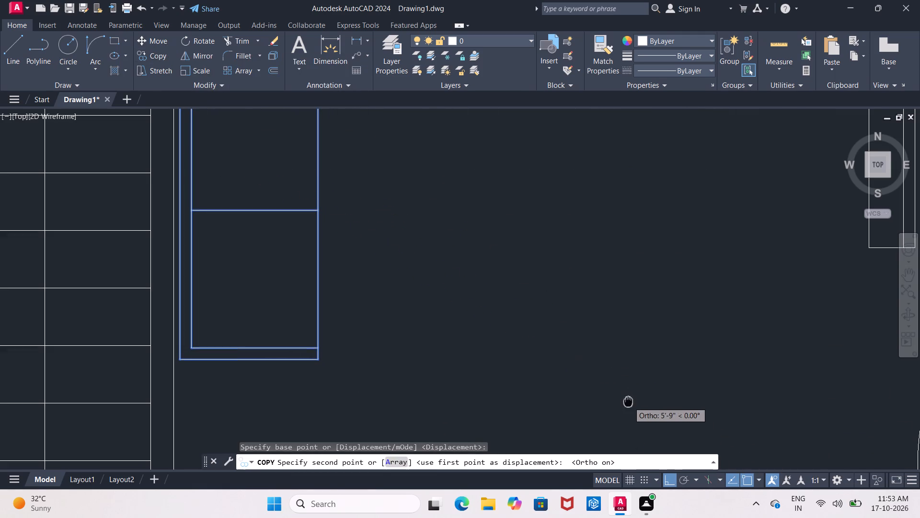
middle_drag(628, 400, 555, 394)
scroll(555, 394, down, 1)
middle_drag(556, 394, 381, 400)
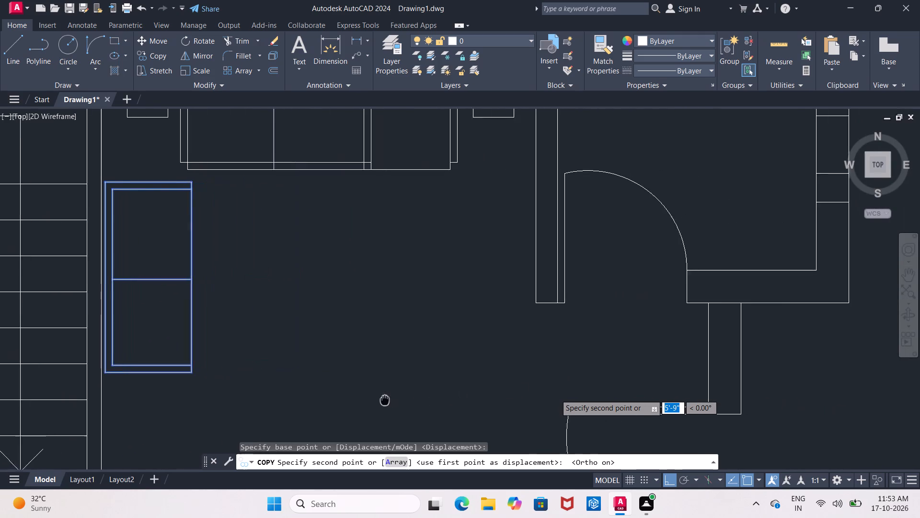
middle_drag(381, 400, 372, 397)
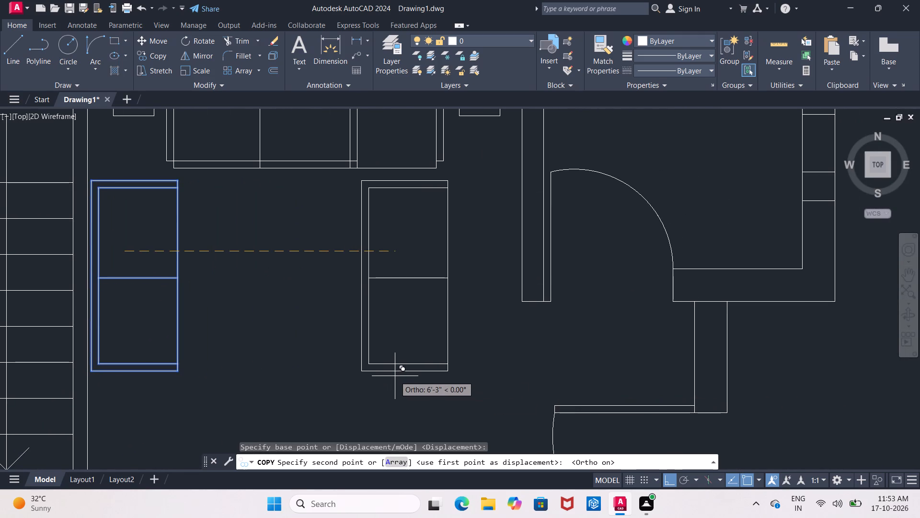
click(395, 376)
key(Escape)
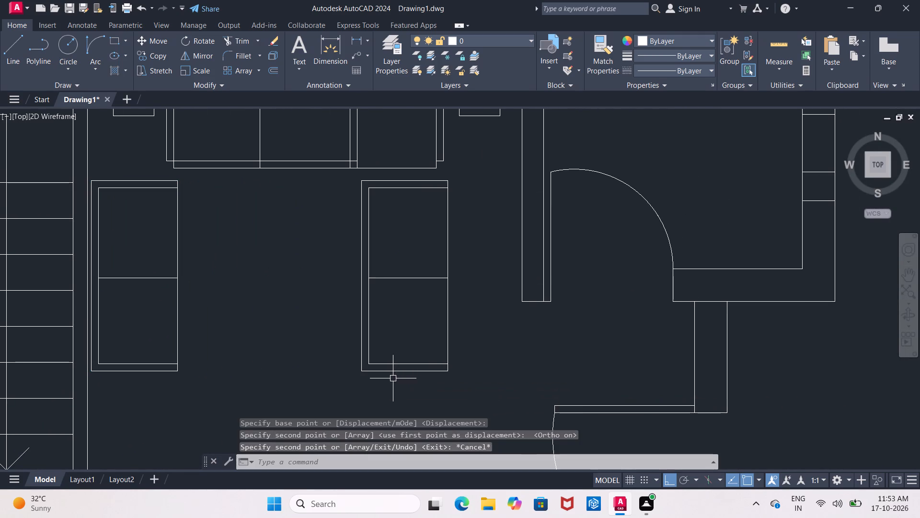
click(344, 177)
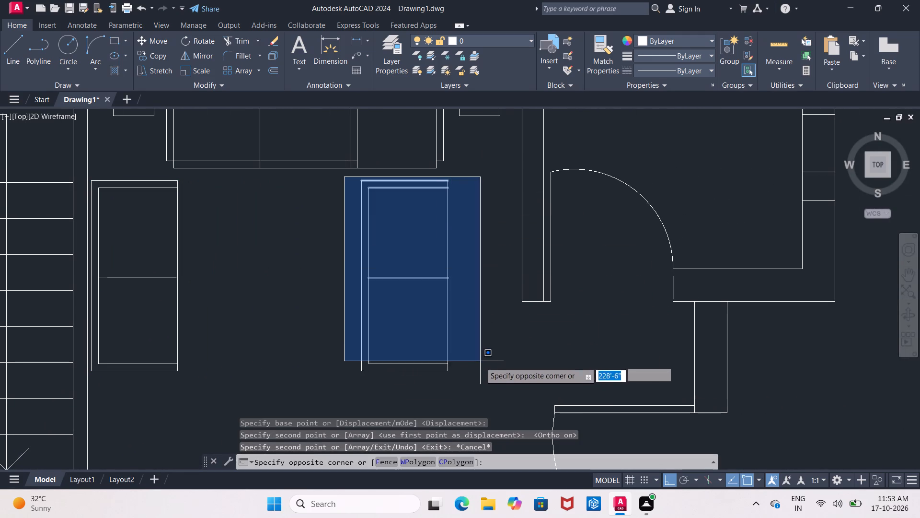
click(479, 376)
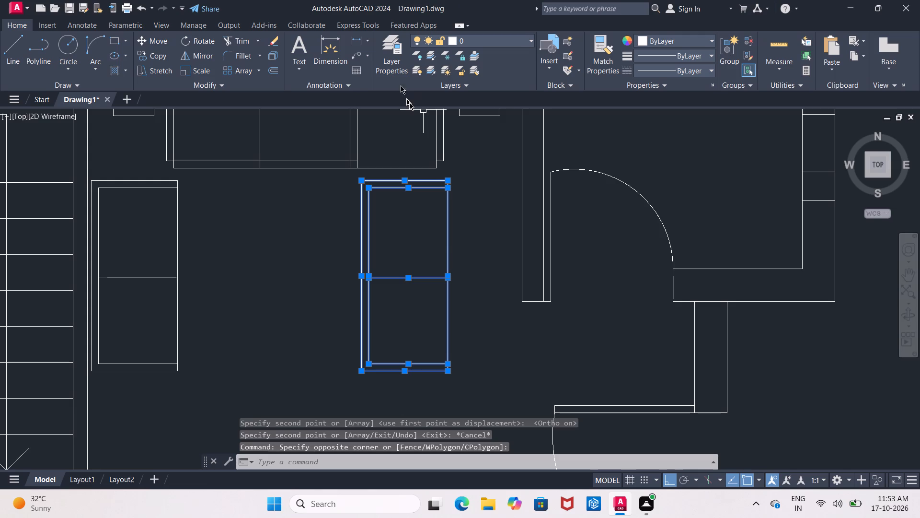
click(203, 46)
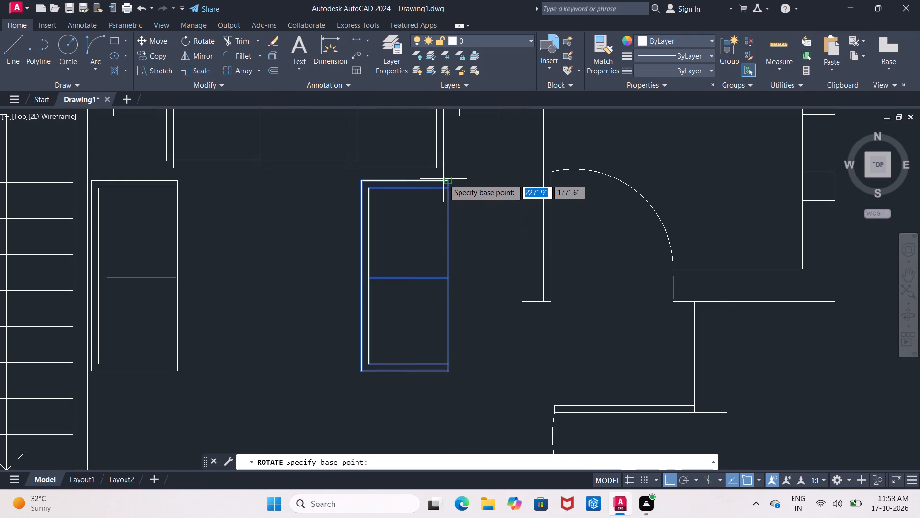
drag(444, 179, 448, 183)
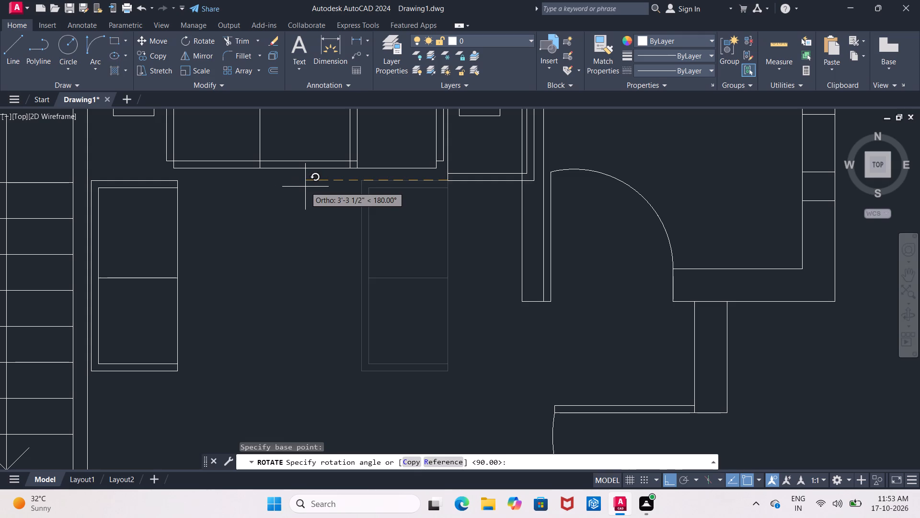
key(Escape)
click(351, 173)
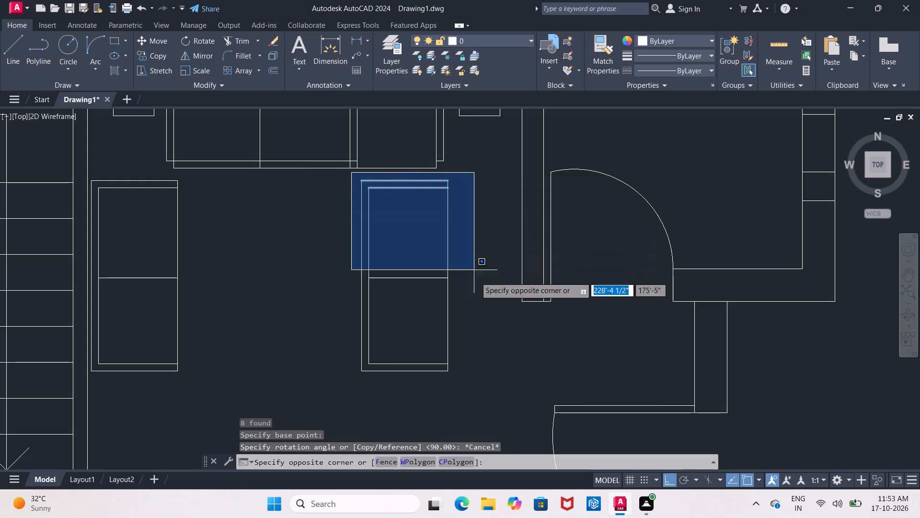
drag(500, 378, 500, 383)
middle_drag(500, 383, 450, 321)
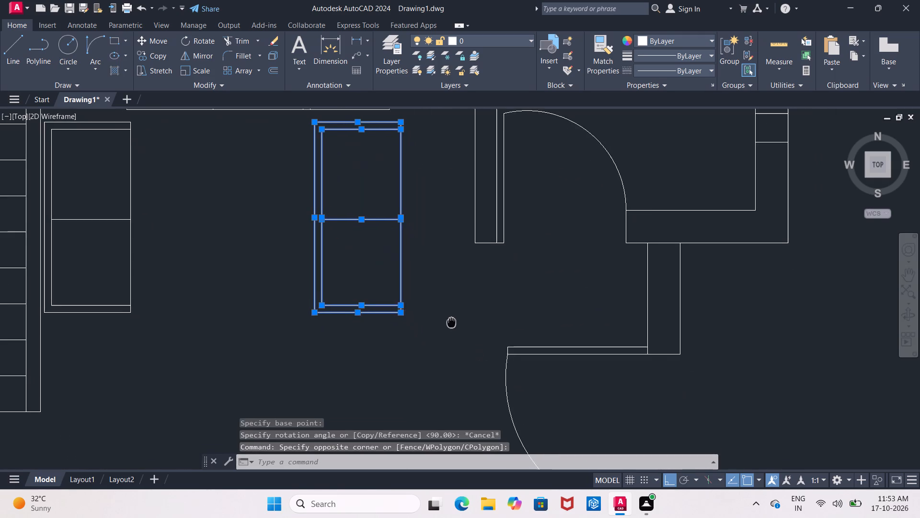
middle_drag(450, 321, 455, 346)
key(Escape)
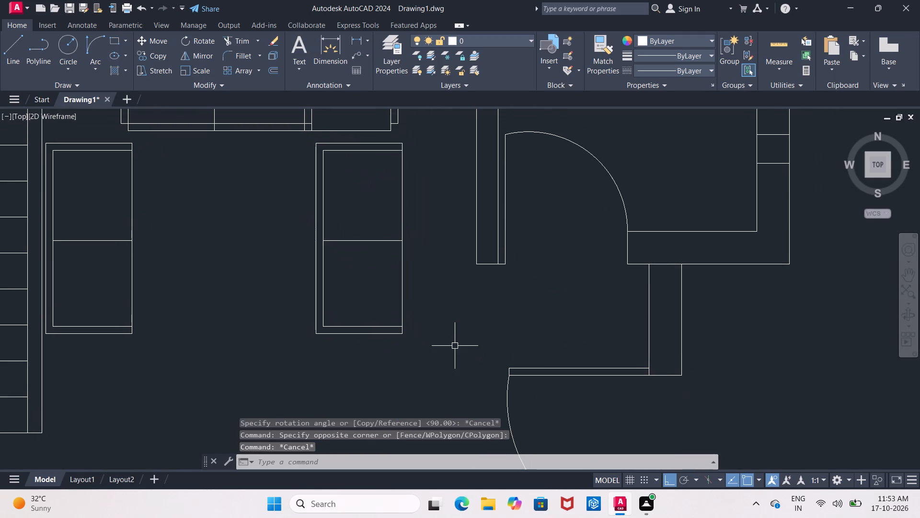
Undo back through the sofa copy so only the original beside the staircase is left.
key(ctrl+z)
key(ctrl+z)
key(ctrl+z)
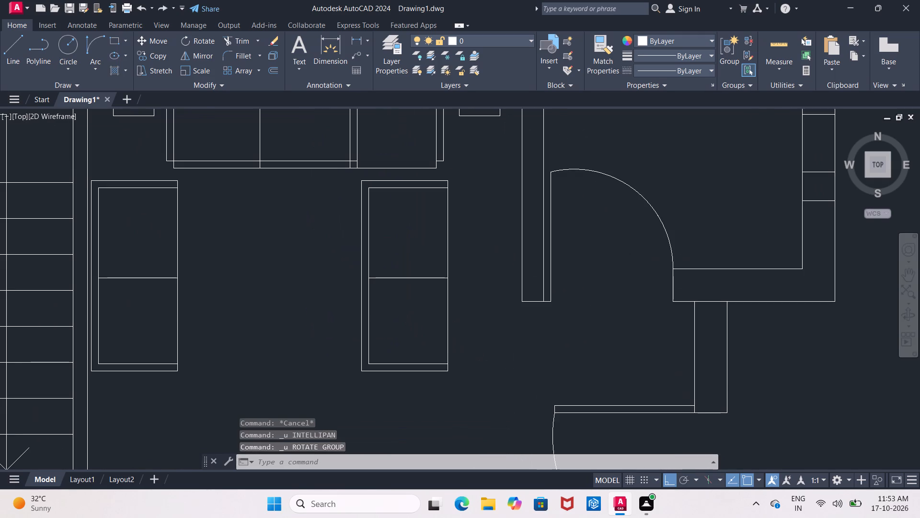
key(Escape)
Mirror the two-section sofa beside the staircase about its front line, keeping the original.
scroll(455, 346, down, 1)
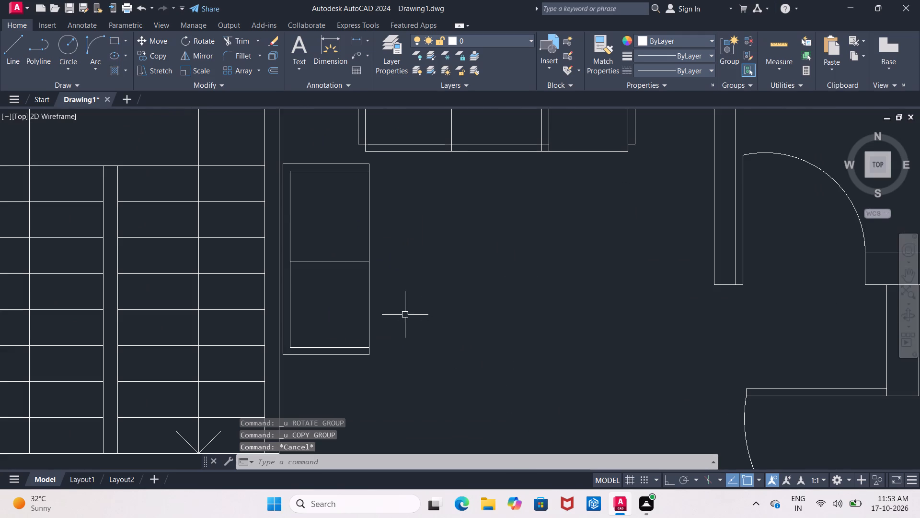
click(272, 158)
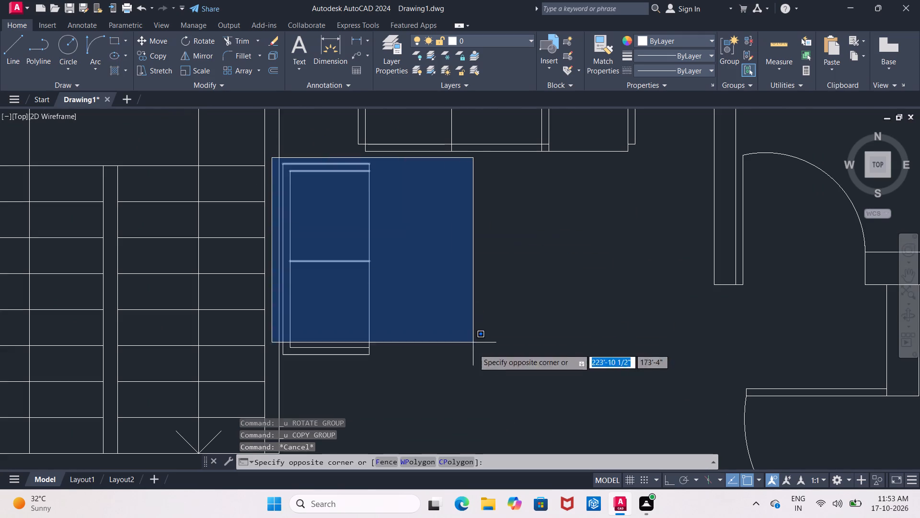
click(473, 375)
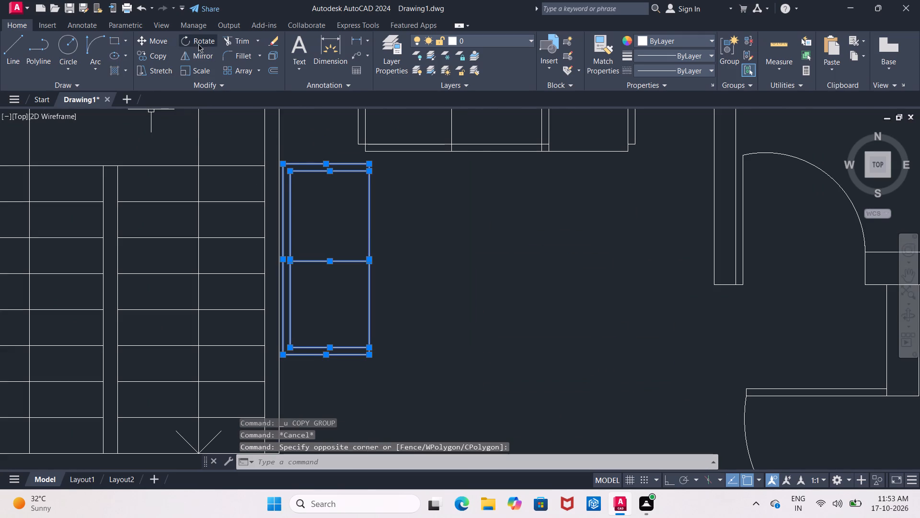
click(202, 53)
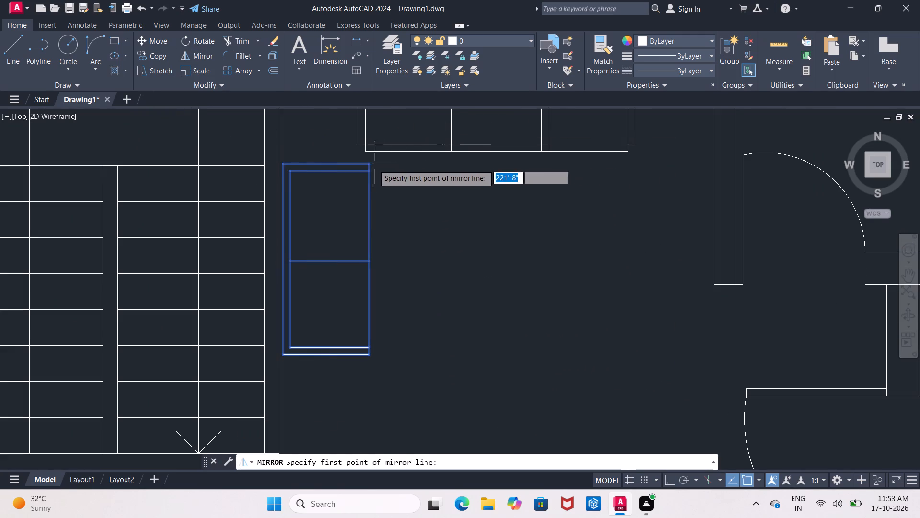
click(372, 165)
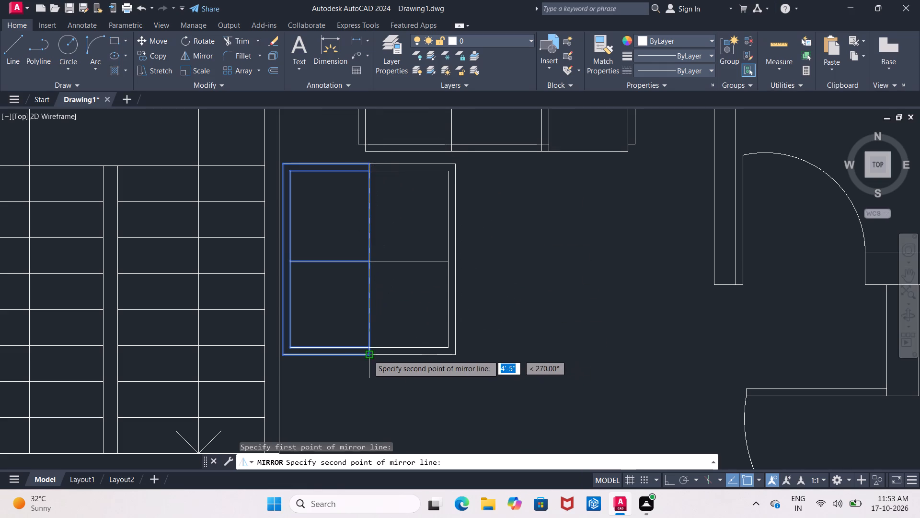
click(368, 355)
drag(402, 398, 368, 355)
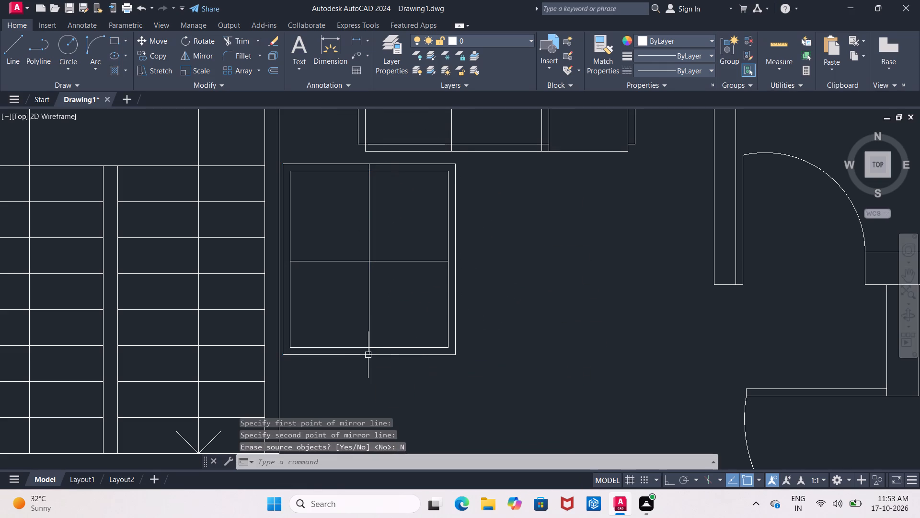
Turn Ortho on and move the mirrored two-section sofa about 5'-11" horizontally, close beside the opposite living room wall.
click(349, 156)
click(464, 383)
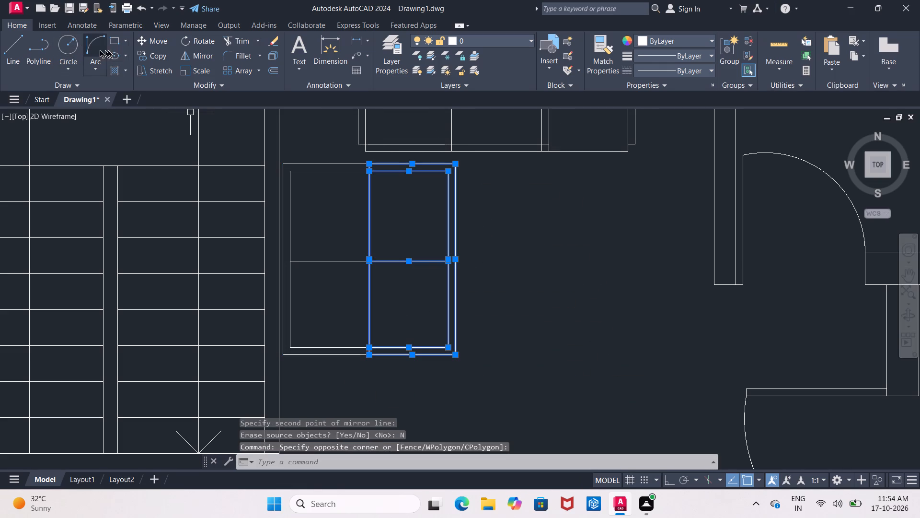
click(149, 40)
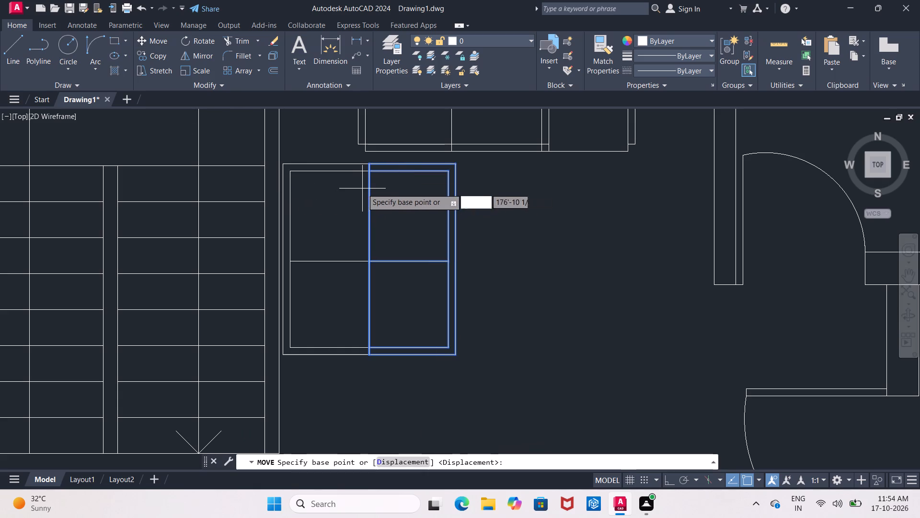
click(400, 249)
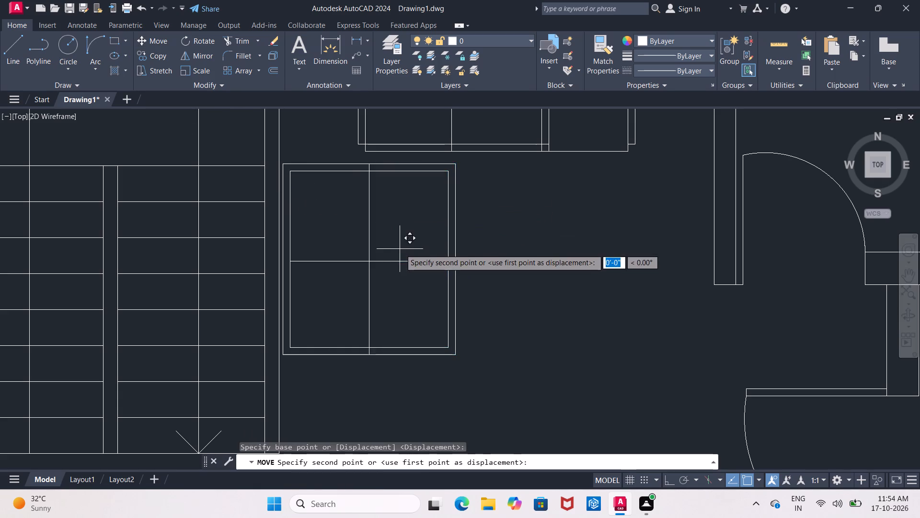
click(665, 480)
middle_drag(639, 370, 423, 424)
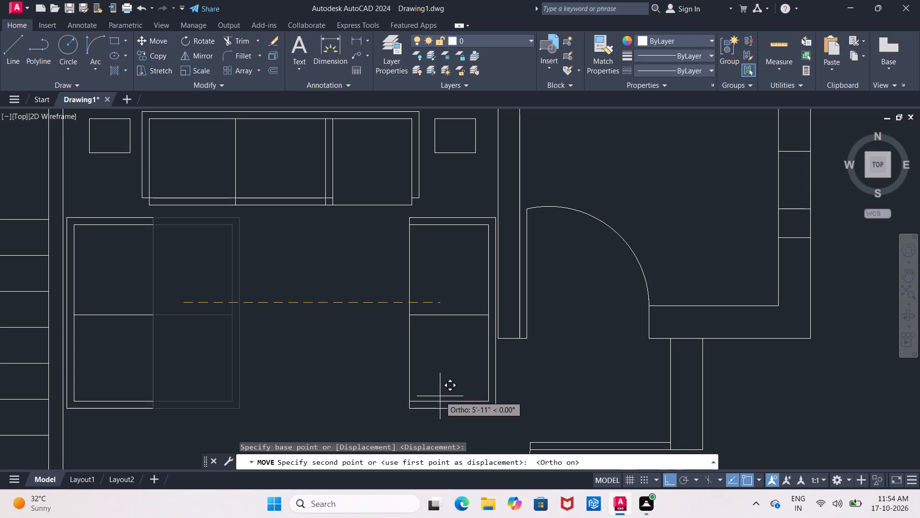
click(440, 396)
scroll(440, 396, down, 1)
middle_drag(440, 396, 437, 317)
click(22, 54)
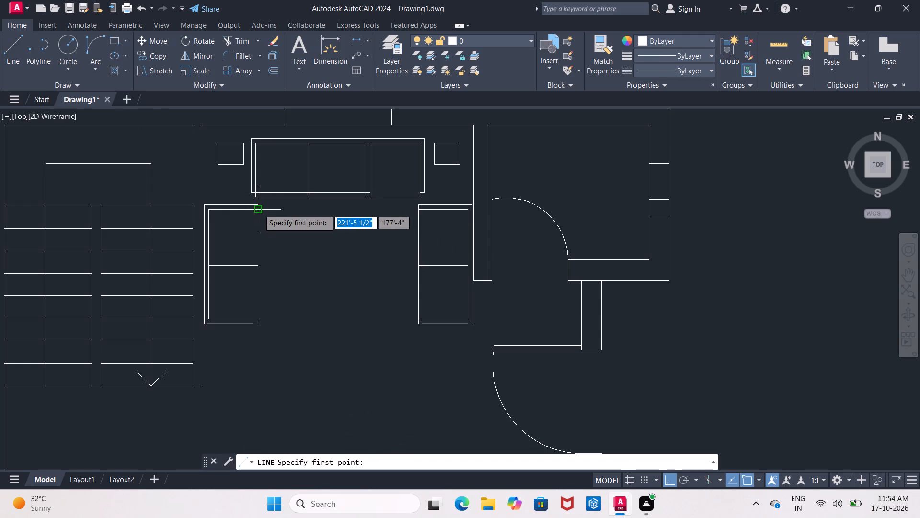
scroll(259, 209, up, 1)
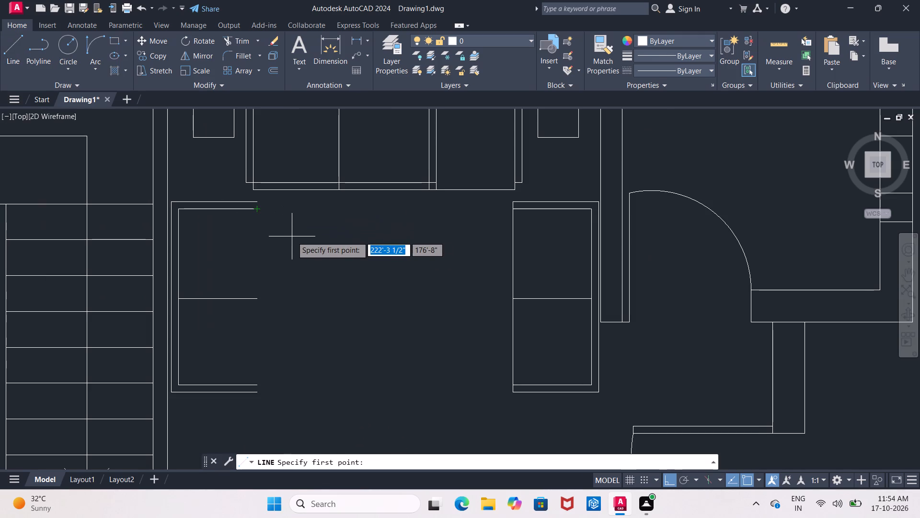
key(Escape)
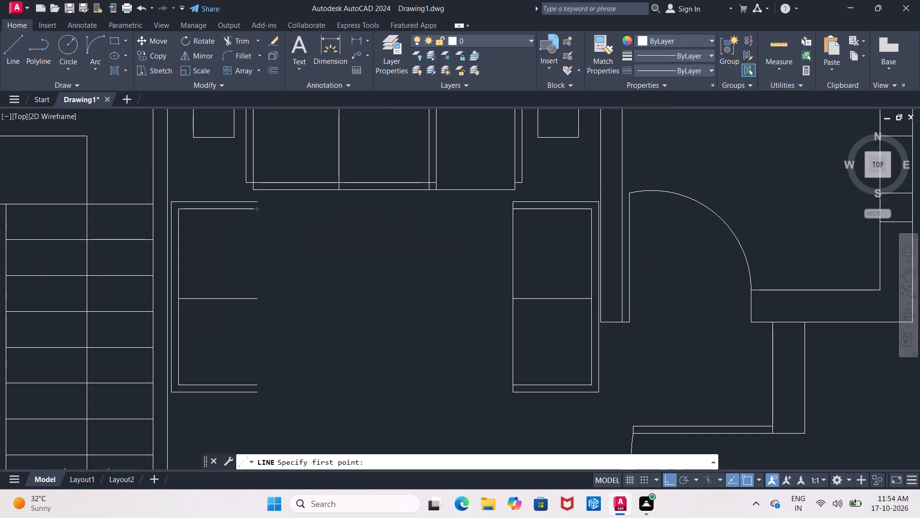
Trim the extra inner line along the front of the three-section sofa across its first two sections.
text(TR)
key(Return)
key(Return)
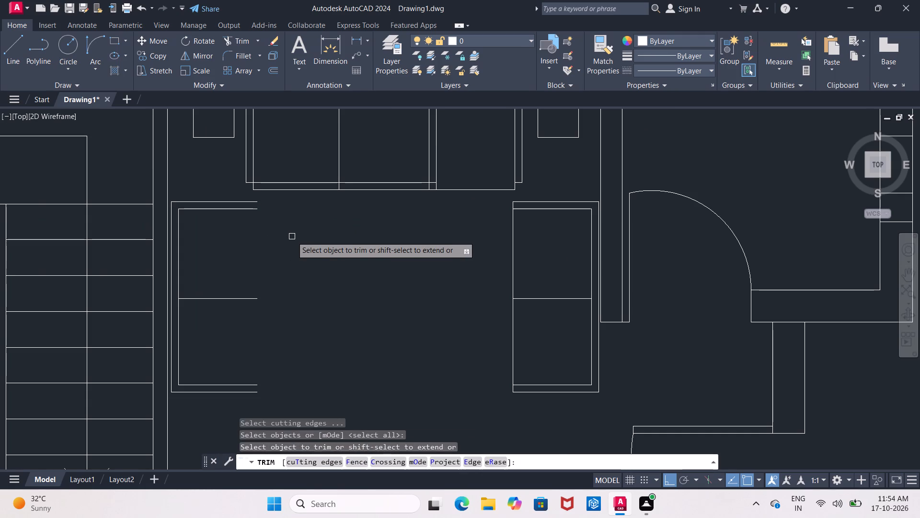
click(280, 181)
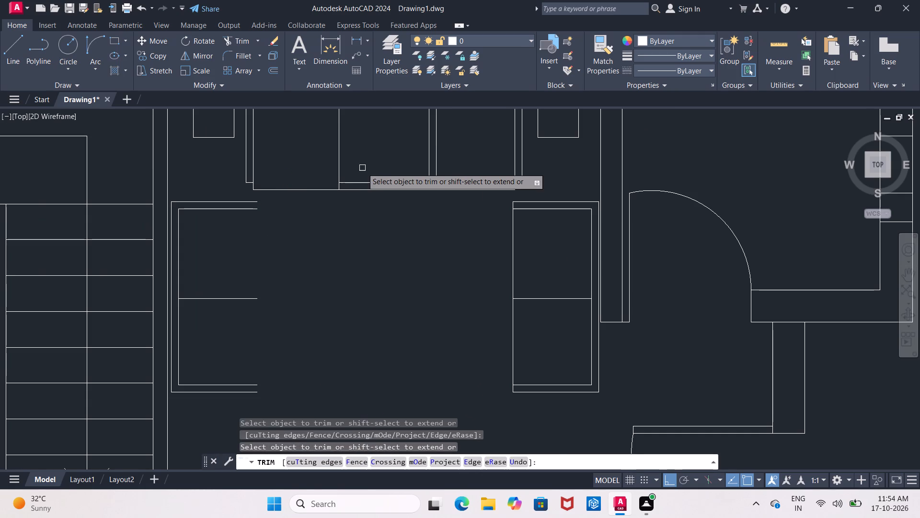
click(363, 183)
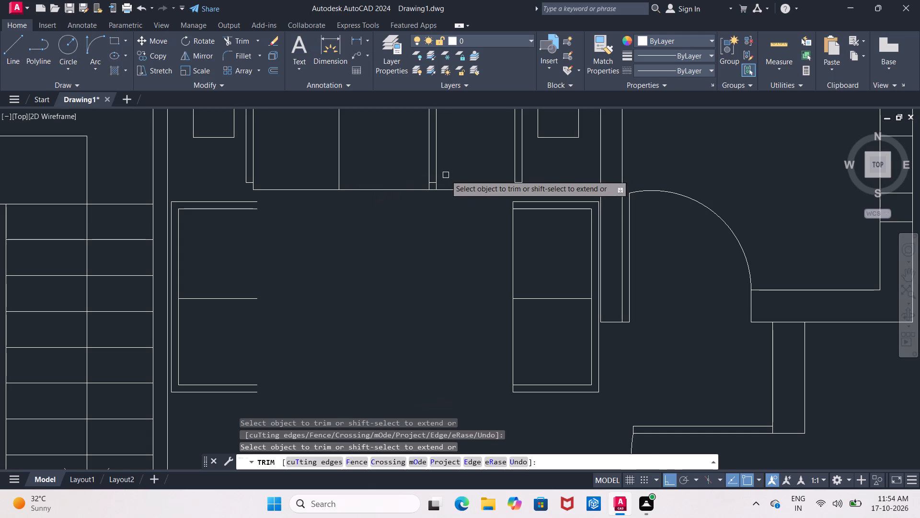
scroll(446, 176, down, 2)
middle_drag(446, 180, 412, 233)
scroll(412, 233, up, 2)
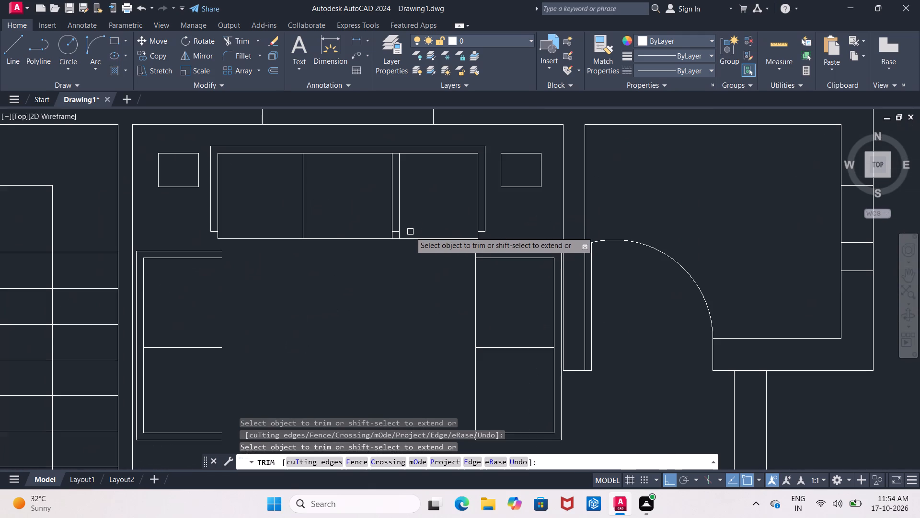
key(Escape)
Erase the duplicate divider line and the short leftover segment beside the three-section sofa's second divider.
click(398, 219)
click(395, 231)
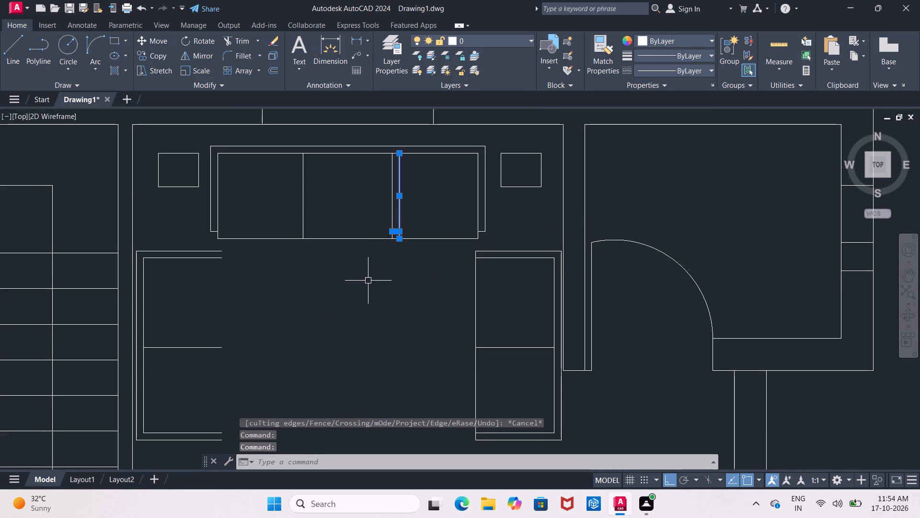
key(Delete)
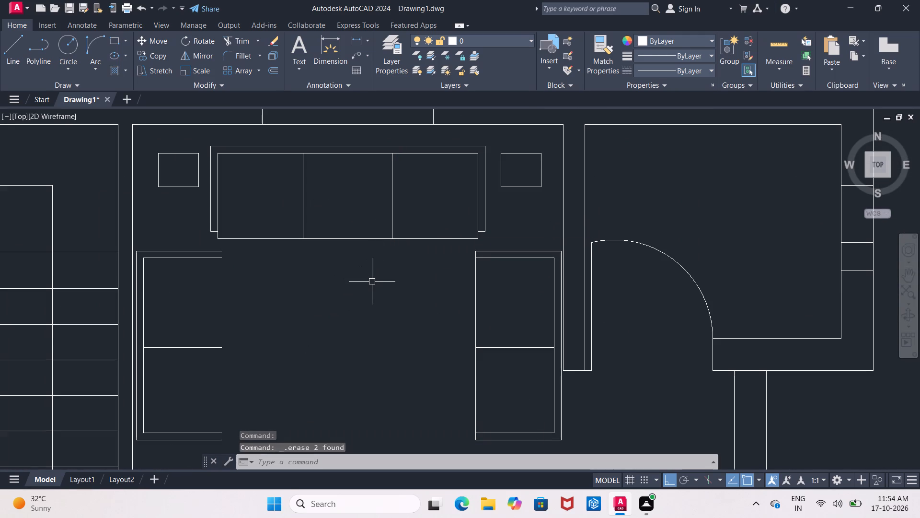
Draw a vertical line closing the open front of the two-section sofa beside the staircase.
click(9, 50)
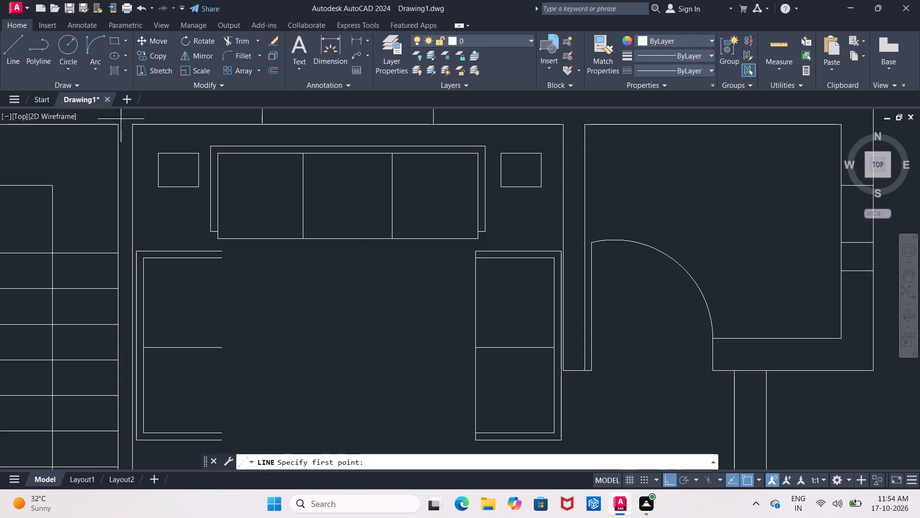
click(221, 250)
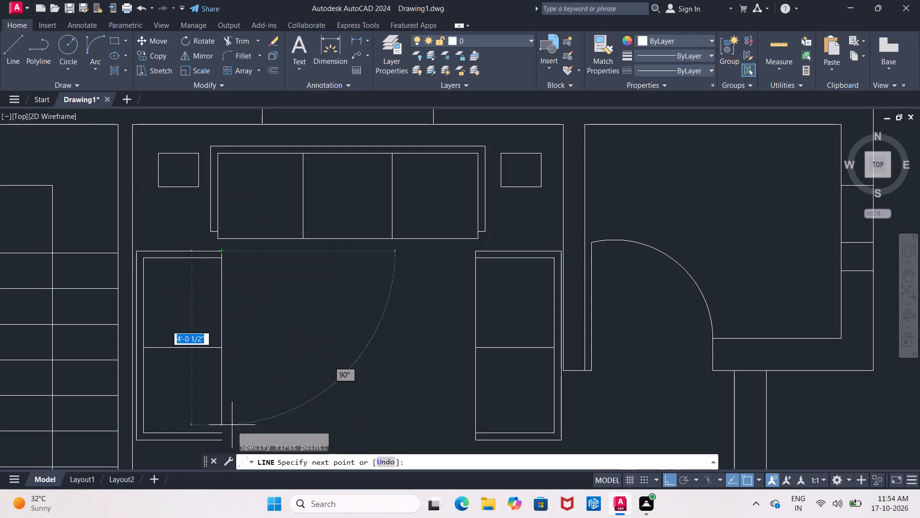
click(223, 440)
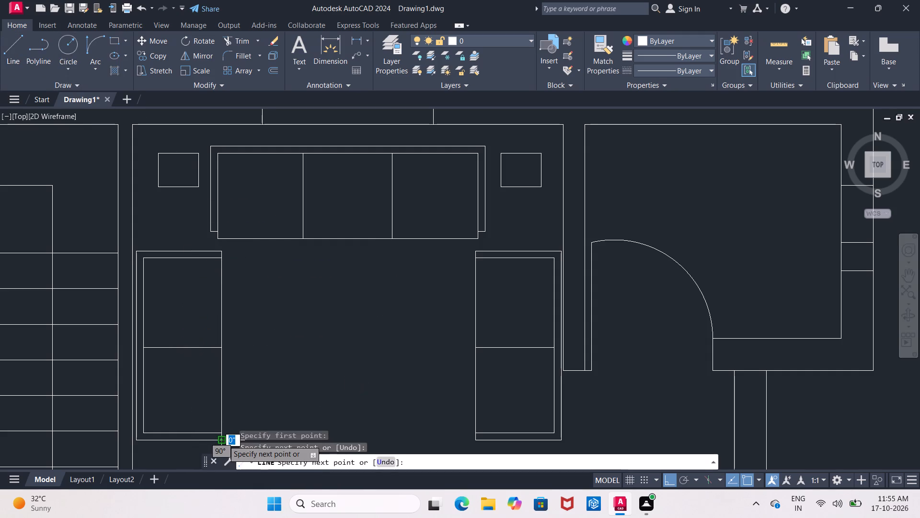
key(Escape)
Offset the front line of the staircase-side sofa 2" inward toward its back.
key(o)
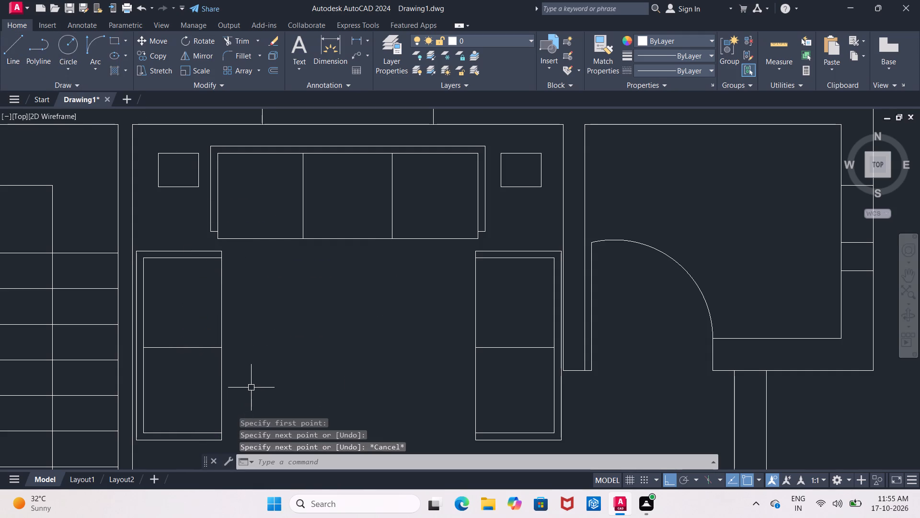
key(Return)
text(2")
key(Return)
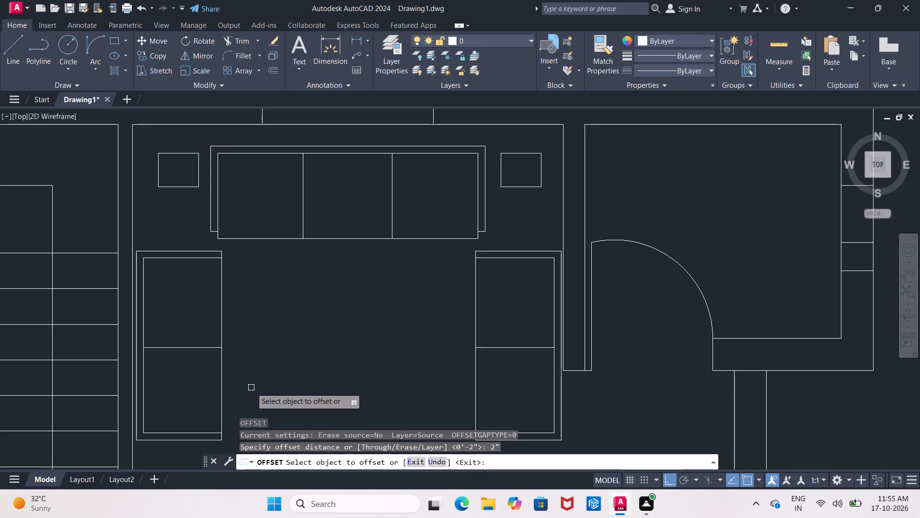
click(222, 398)
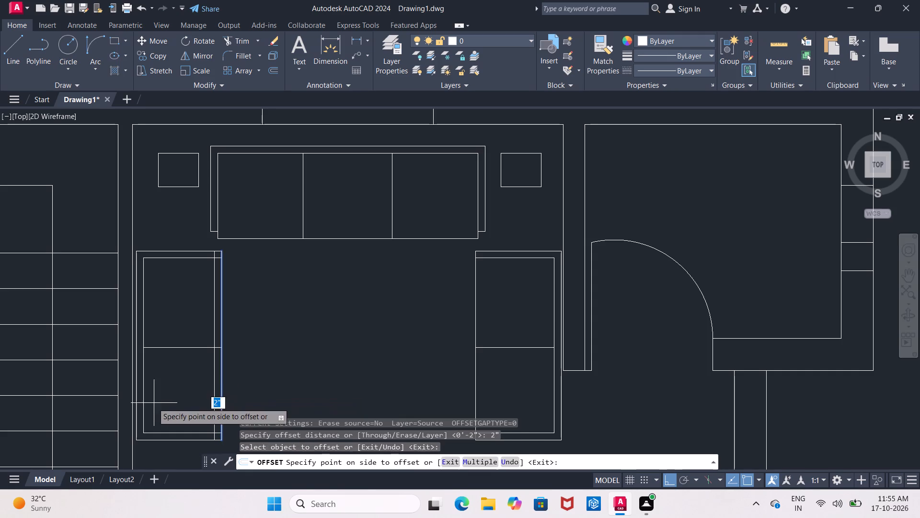
click(153, 403)
key(Escape)
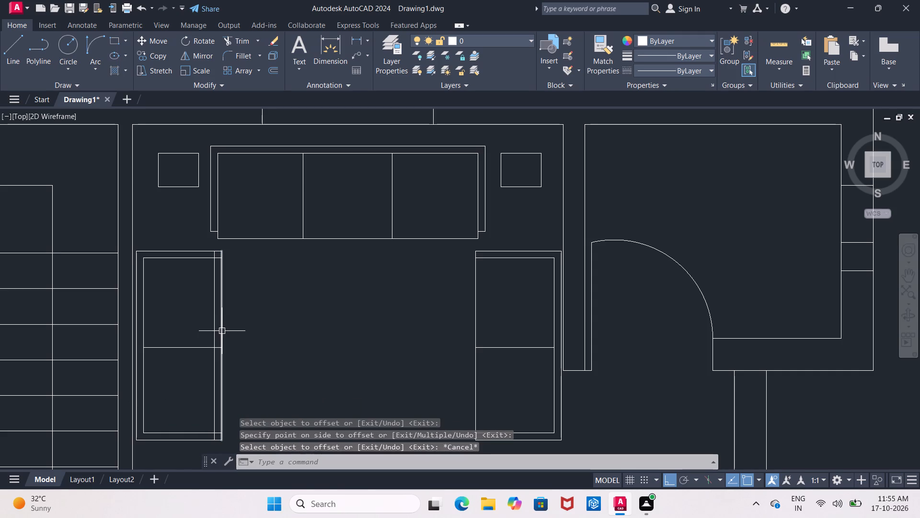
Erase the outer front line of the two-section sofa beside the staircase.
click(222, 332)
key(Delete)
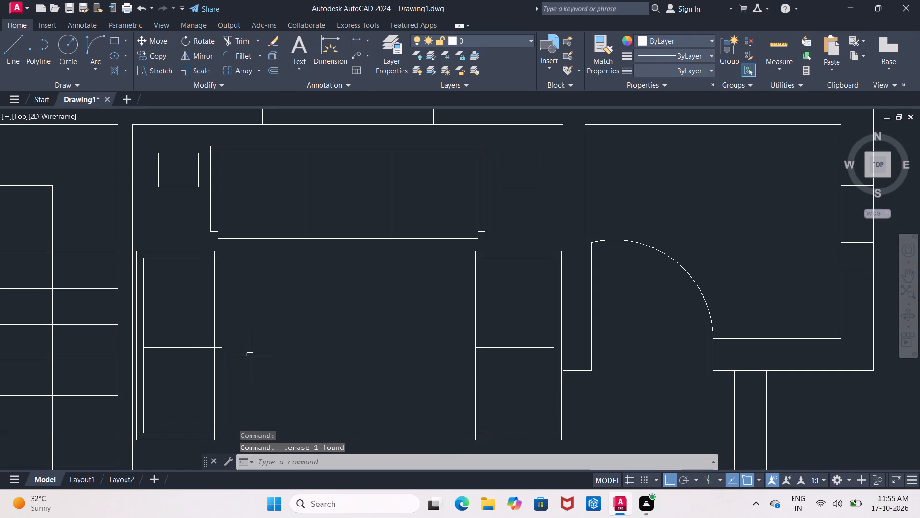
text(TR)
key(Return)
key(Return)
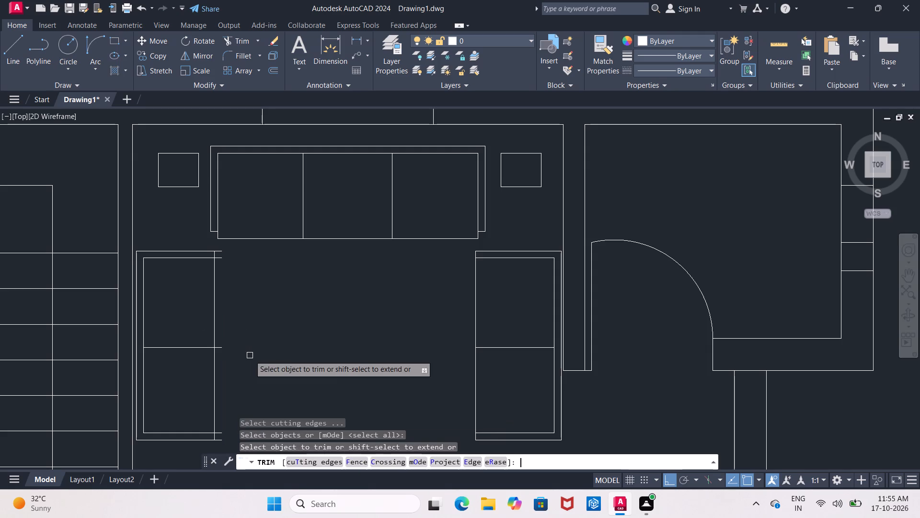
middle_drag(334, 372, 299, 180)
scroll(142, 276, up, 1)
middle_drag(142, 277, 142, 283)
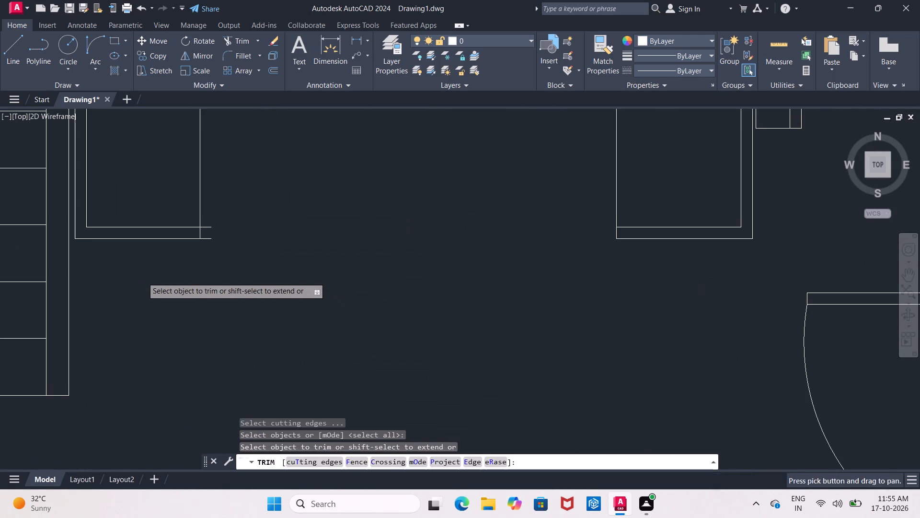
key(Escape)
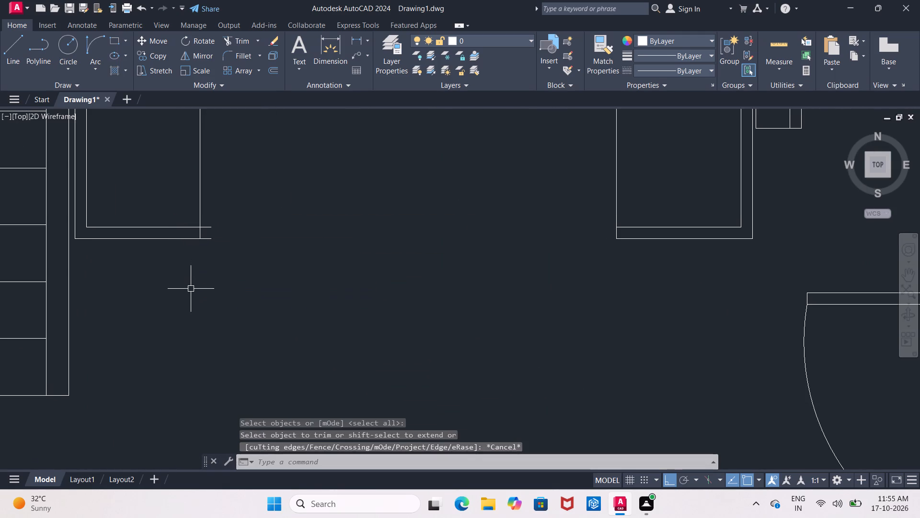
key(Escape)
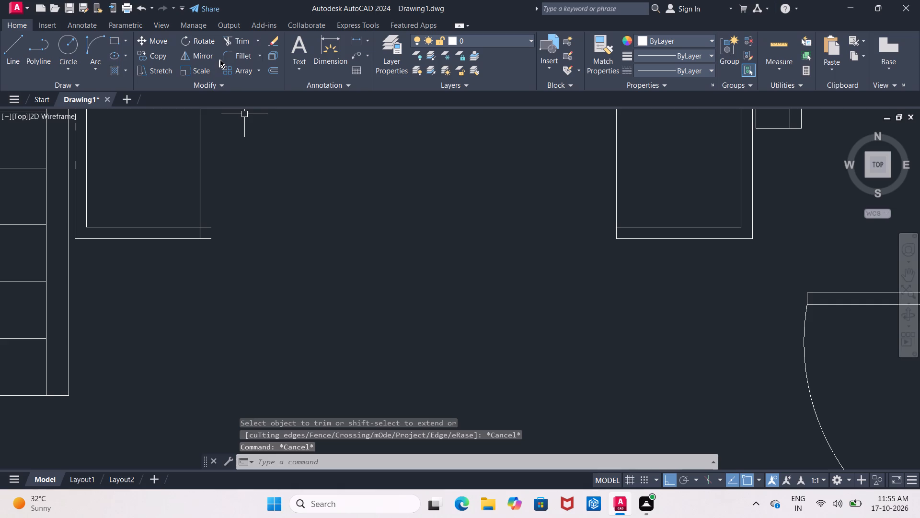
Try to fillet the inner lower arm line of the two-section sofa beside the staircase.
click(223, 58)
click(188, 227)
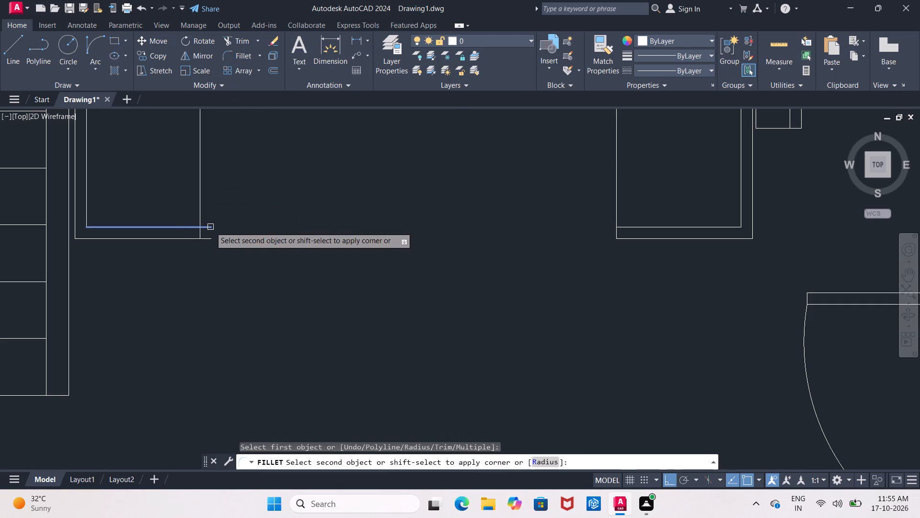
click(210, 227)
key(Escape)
Draw the outer front line of the staircase-side sofa between the open ends of its two outer arm lines.
scroll(271, 241, down, 2)
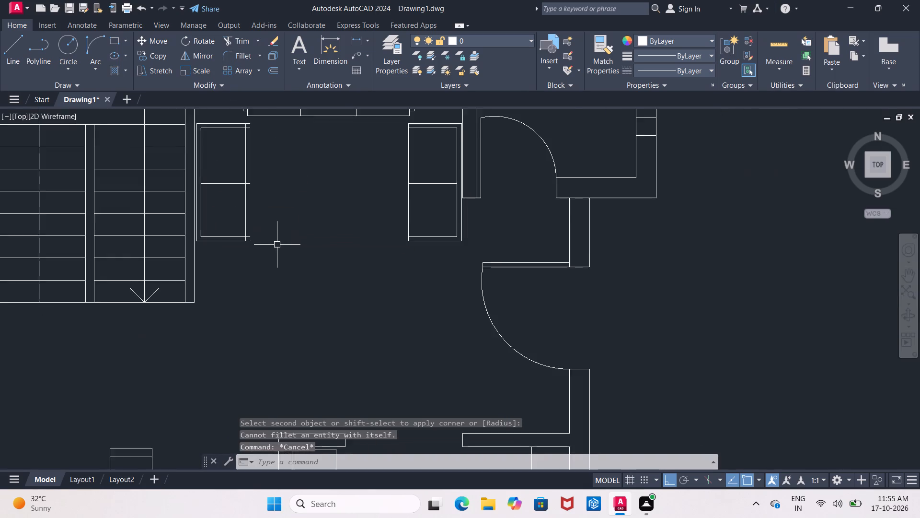
scroll(279, 247, down, 2)
scroll(282, 224, up, 2)
middle_drag(282, 224, 298, 247)
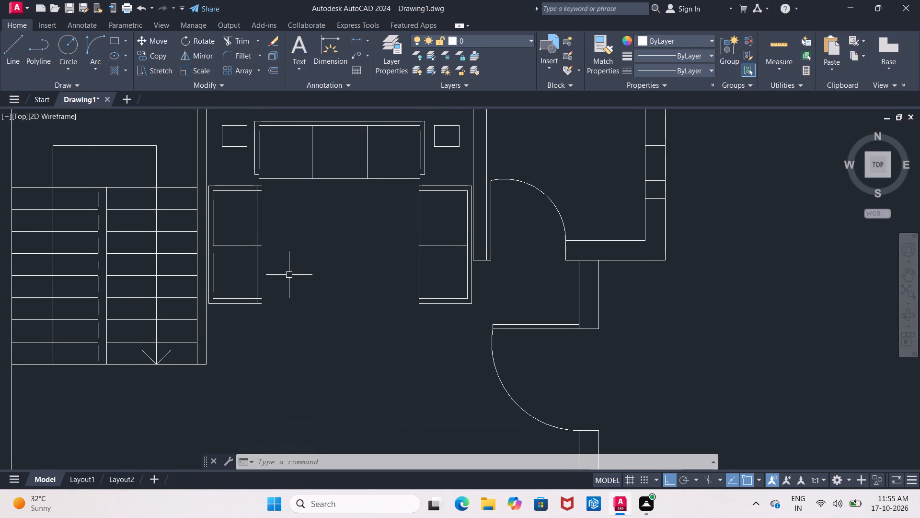
key(Escape)
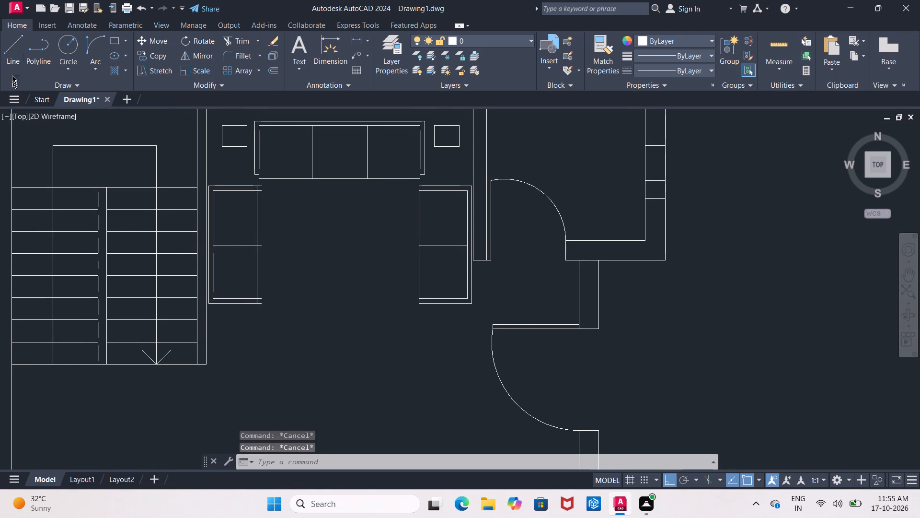
click(12, 67)
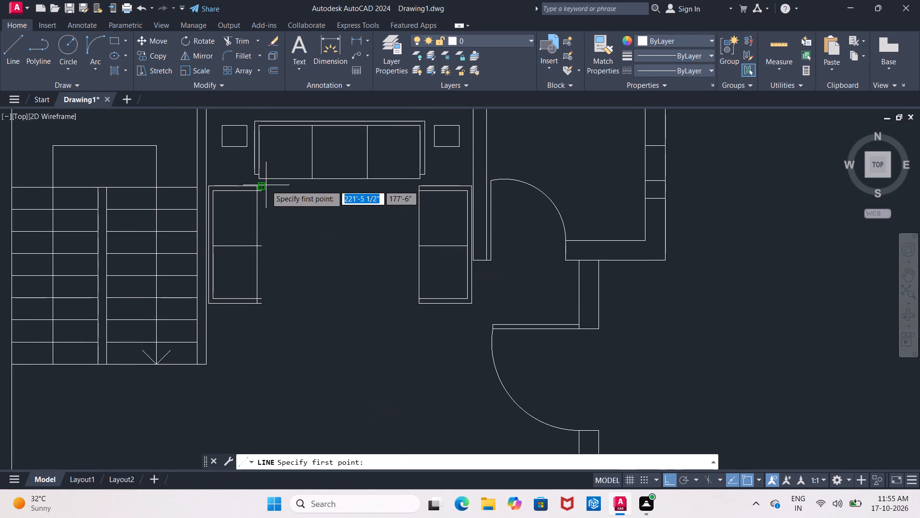
click(260, 187)
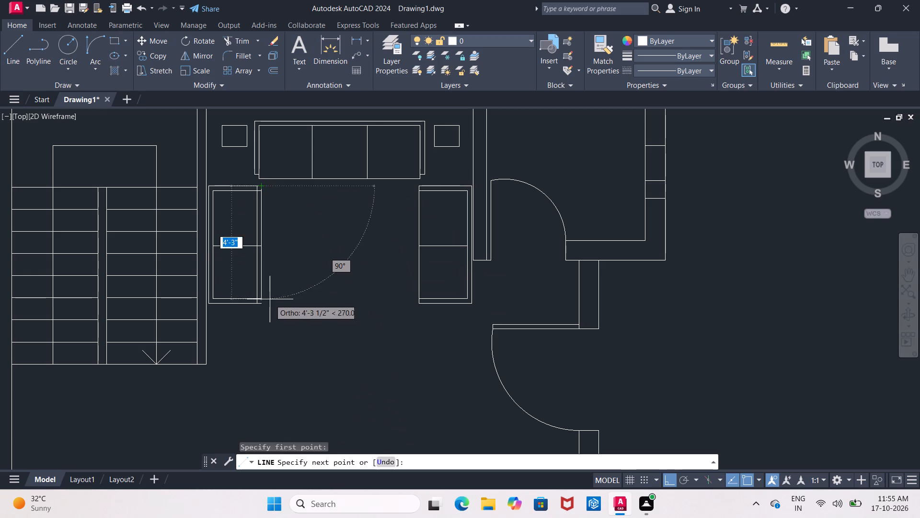
click(262, 306)
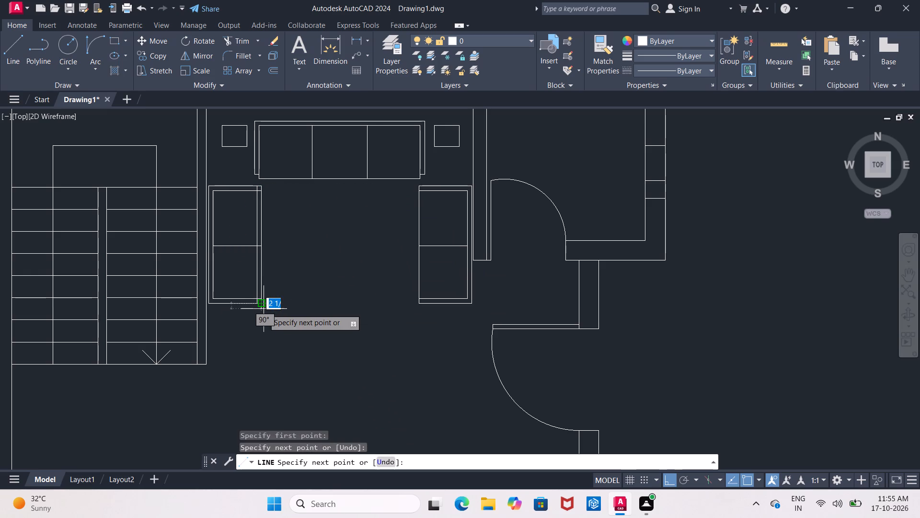
key(Escape)
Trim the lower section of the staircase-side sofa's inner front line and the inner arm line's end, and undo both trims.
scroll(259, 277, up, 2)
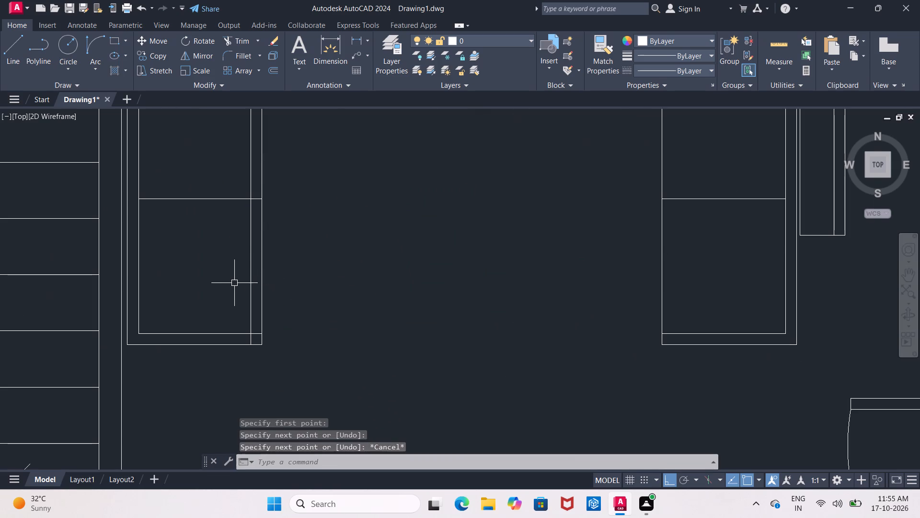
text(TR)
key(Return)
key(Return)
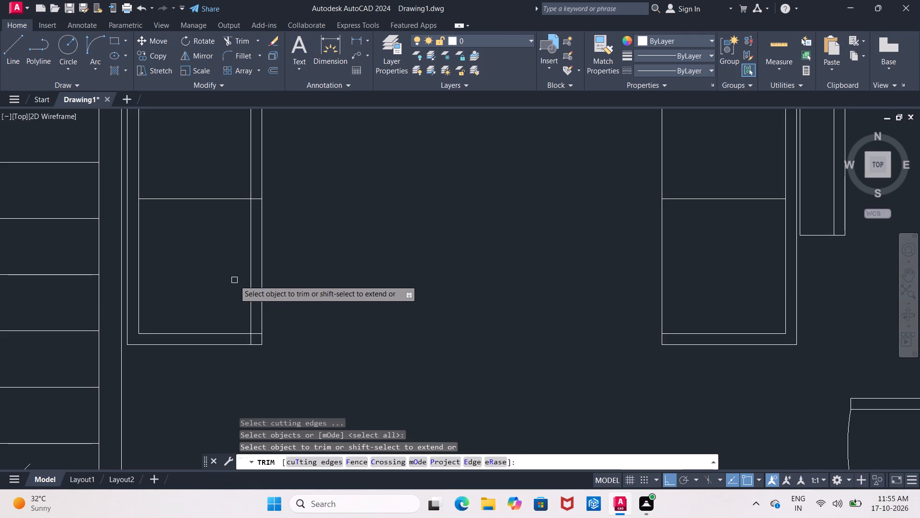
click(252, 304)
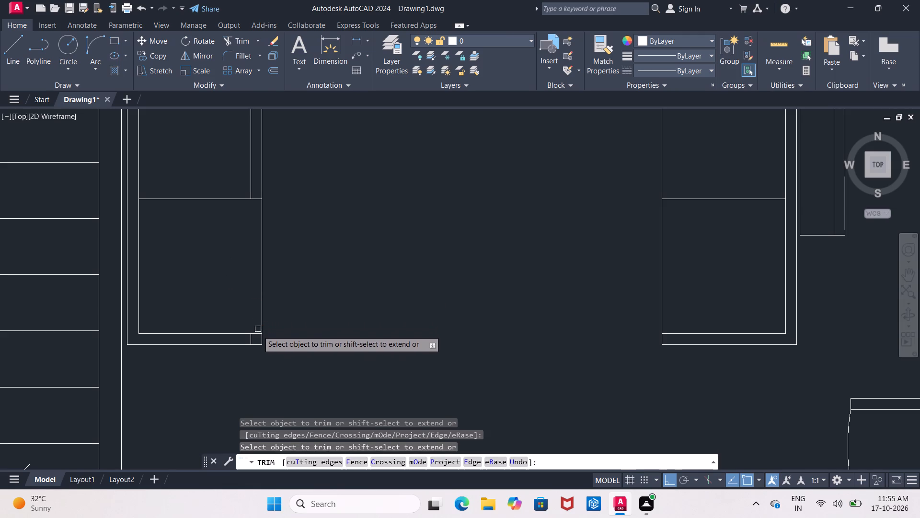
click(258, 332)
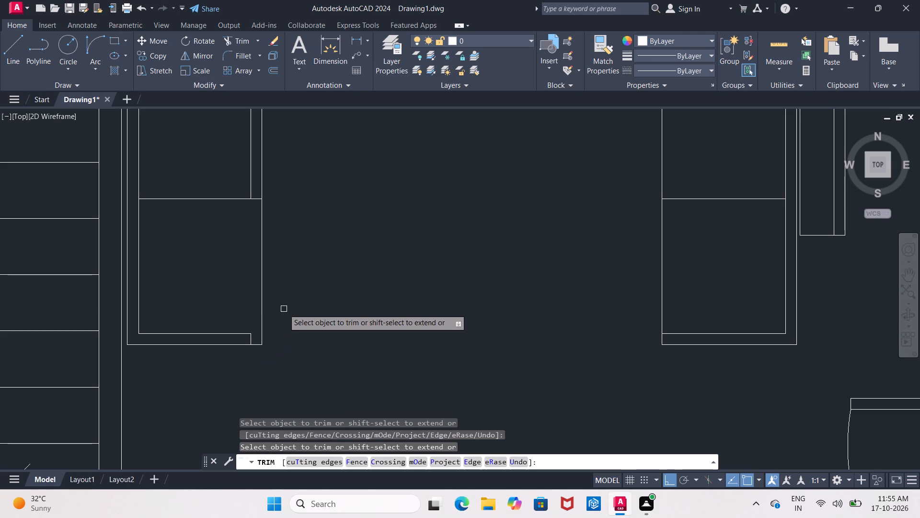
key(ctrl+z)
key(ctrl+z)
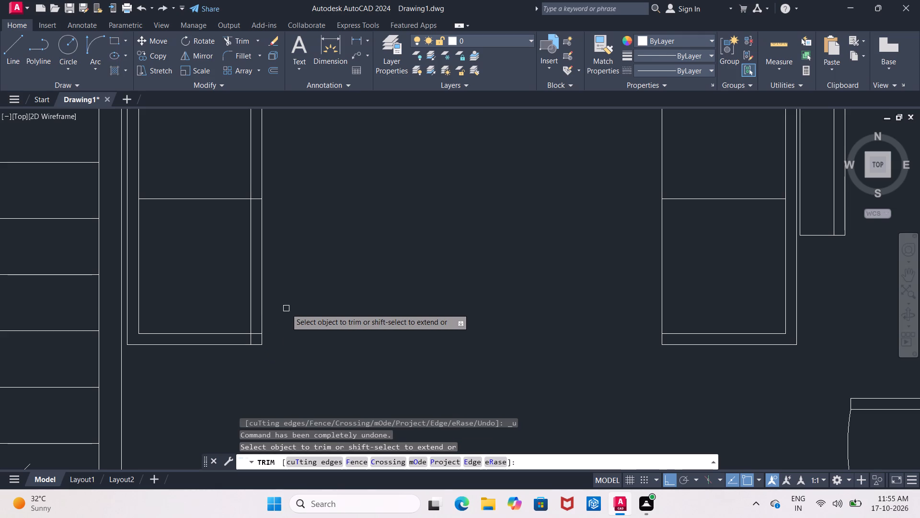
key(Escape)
Trim away both sections of the staircase-side sofa's inner front line between its two arms.
scroll(296, 321, down, 2)
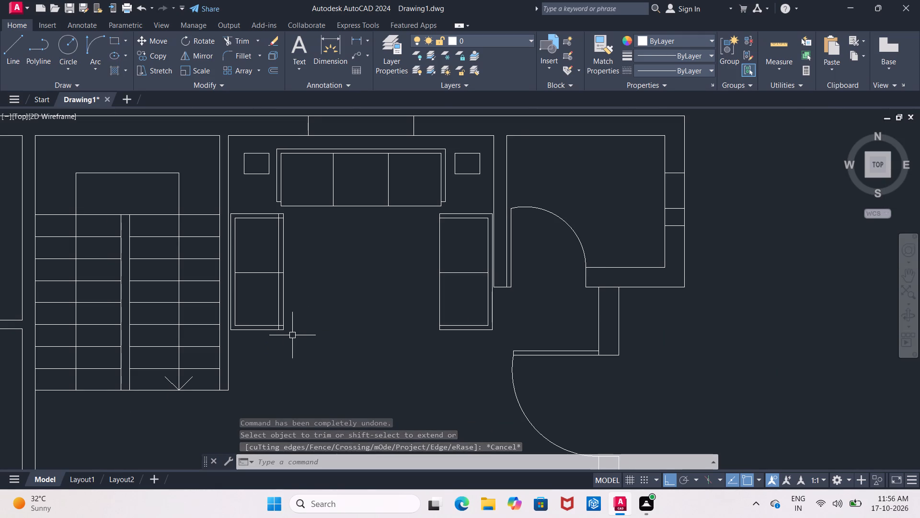
scroll(293, 329, up, 1)
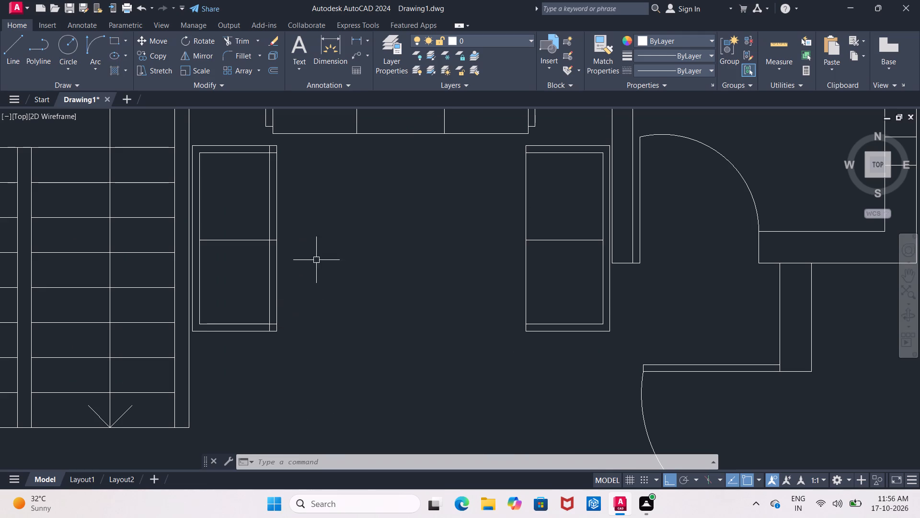
scroll(286, 377, up, 1)
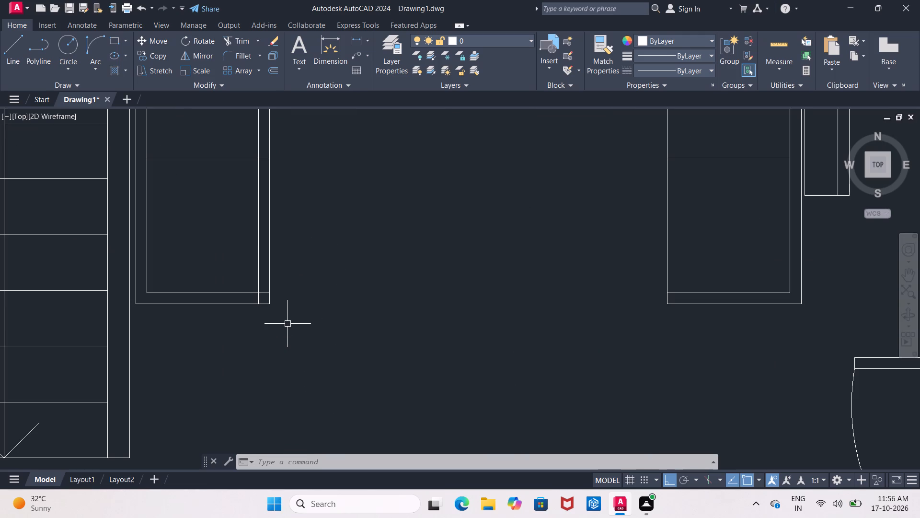
key(Escape)
text(TR)
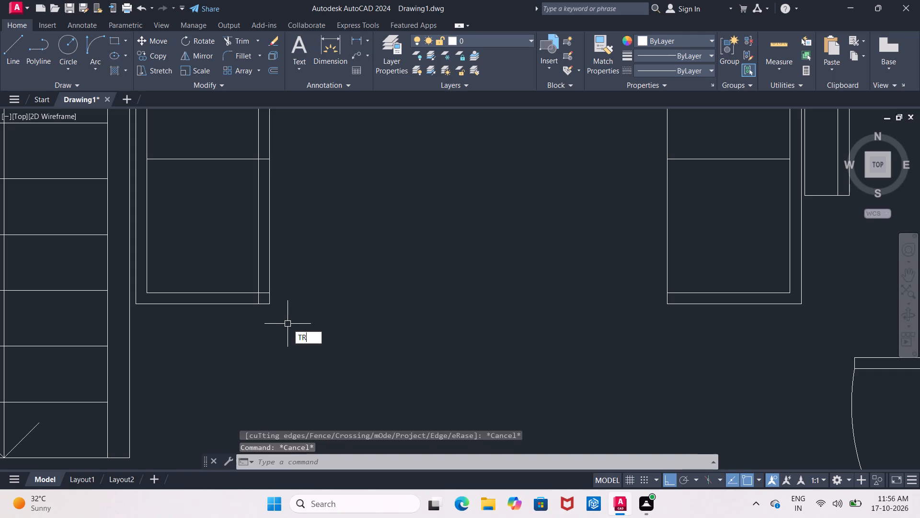
key(Return)
key(Return)
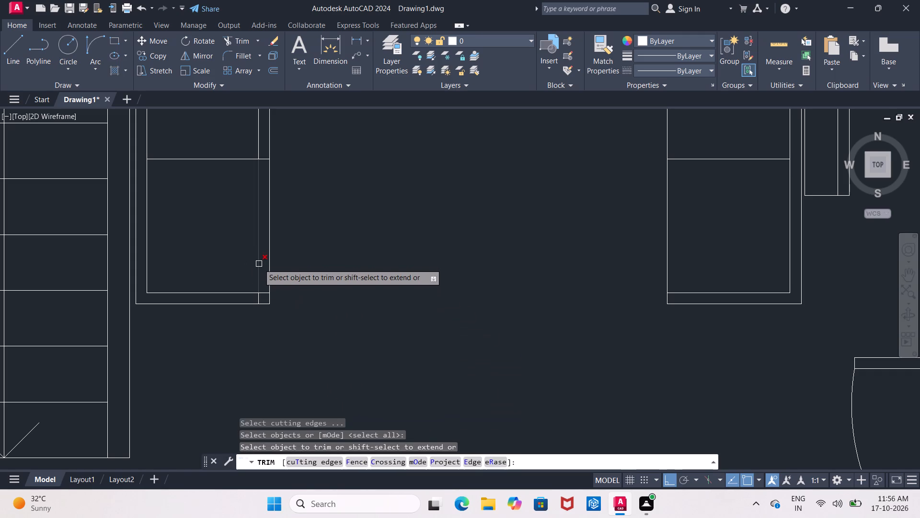
click(259, 264)
middle_drag(253, 251, 270, 403)
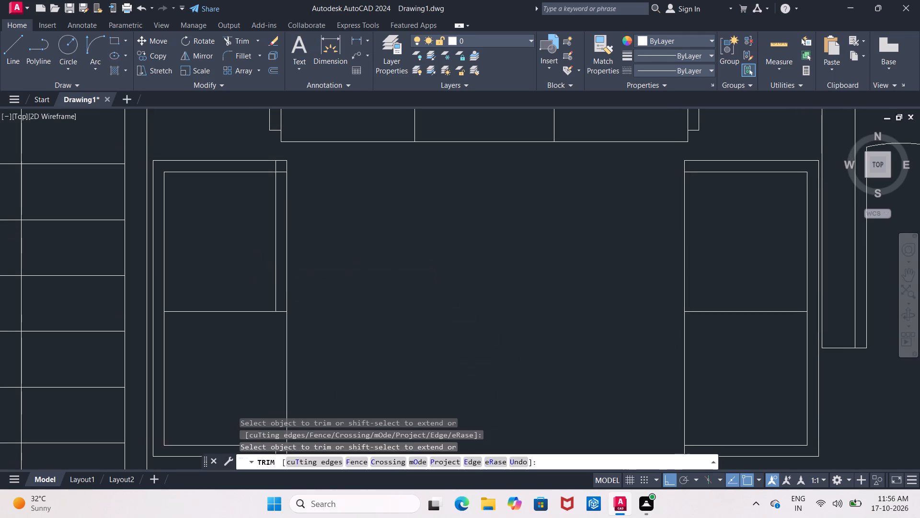
click(273, 286)
scroll(273, 286, down, 2)
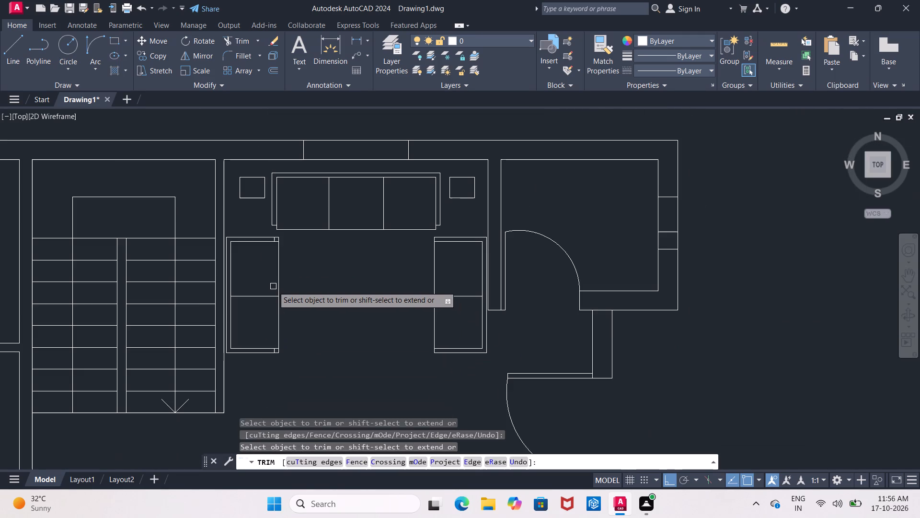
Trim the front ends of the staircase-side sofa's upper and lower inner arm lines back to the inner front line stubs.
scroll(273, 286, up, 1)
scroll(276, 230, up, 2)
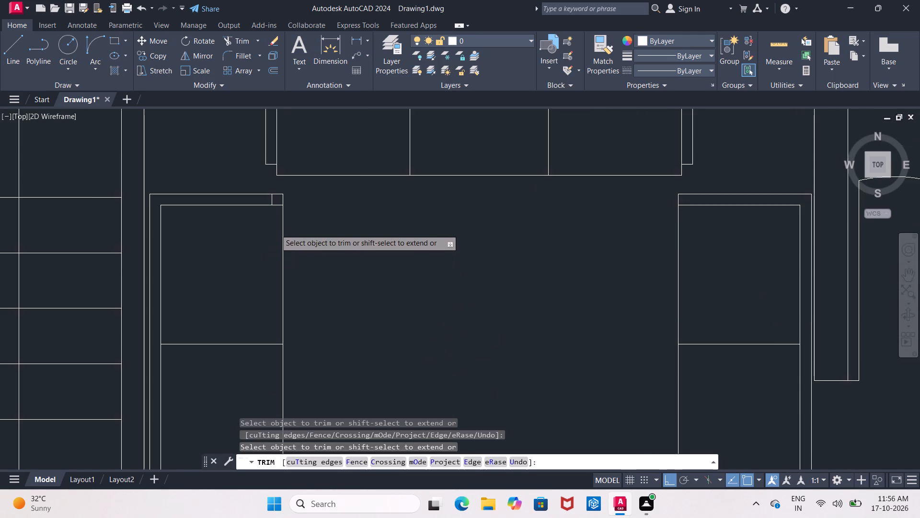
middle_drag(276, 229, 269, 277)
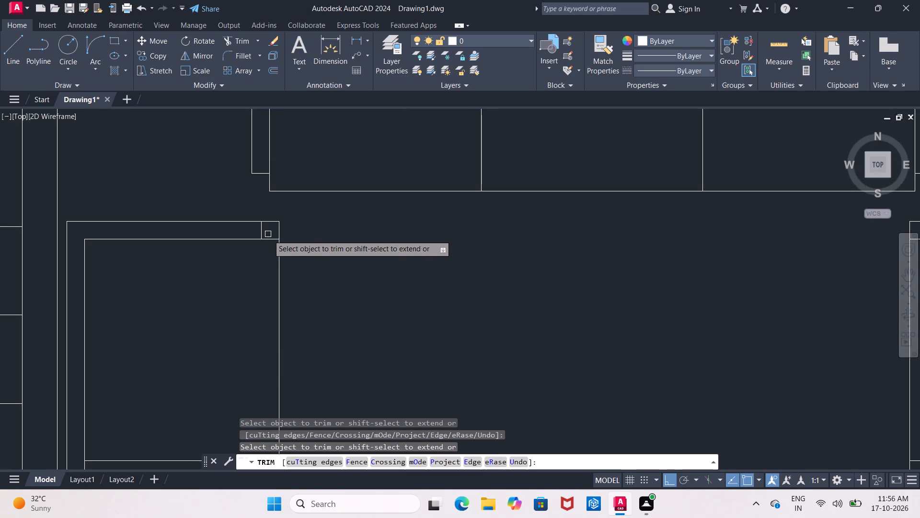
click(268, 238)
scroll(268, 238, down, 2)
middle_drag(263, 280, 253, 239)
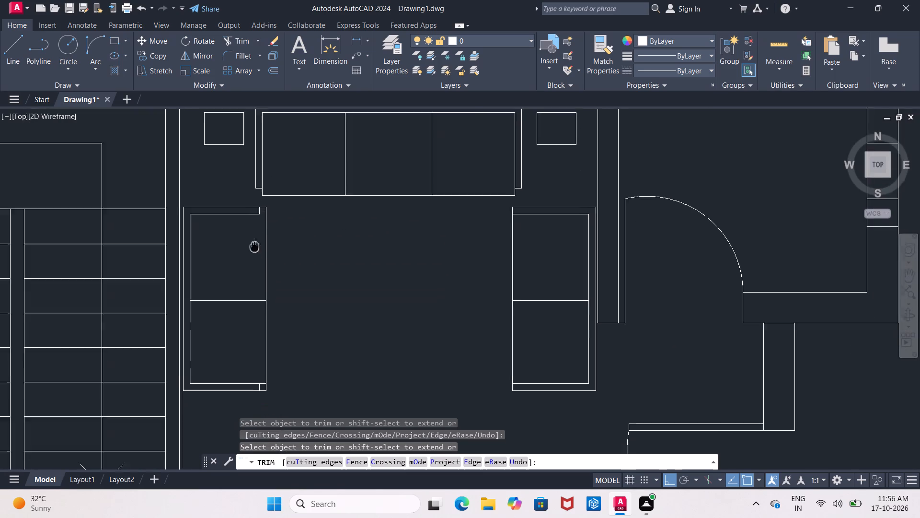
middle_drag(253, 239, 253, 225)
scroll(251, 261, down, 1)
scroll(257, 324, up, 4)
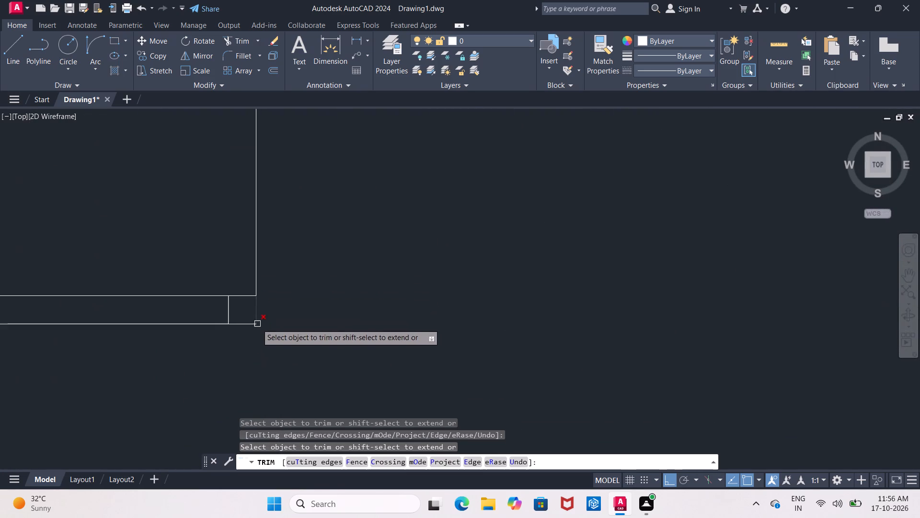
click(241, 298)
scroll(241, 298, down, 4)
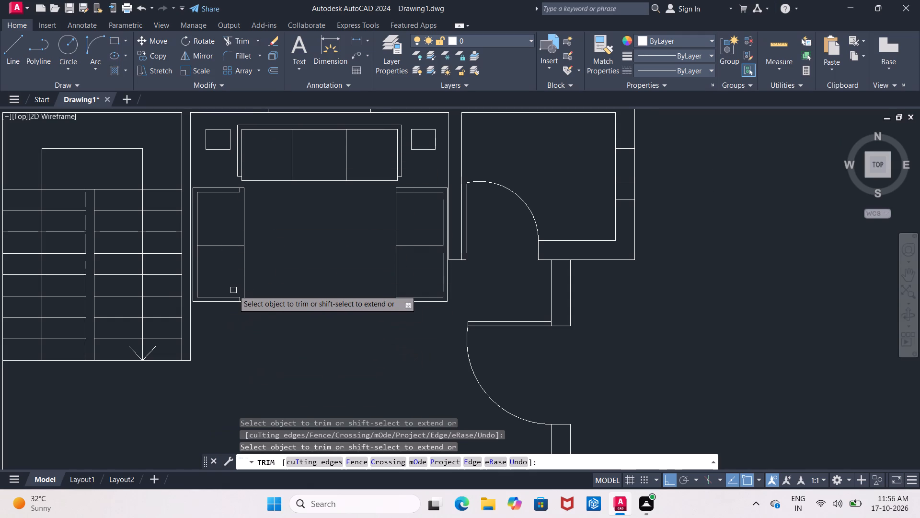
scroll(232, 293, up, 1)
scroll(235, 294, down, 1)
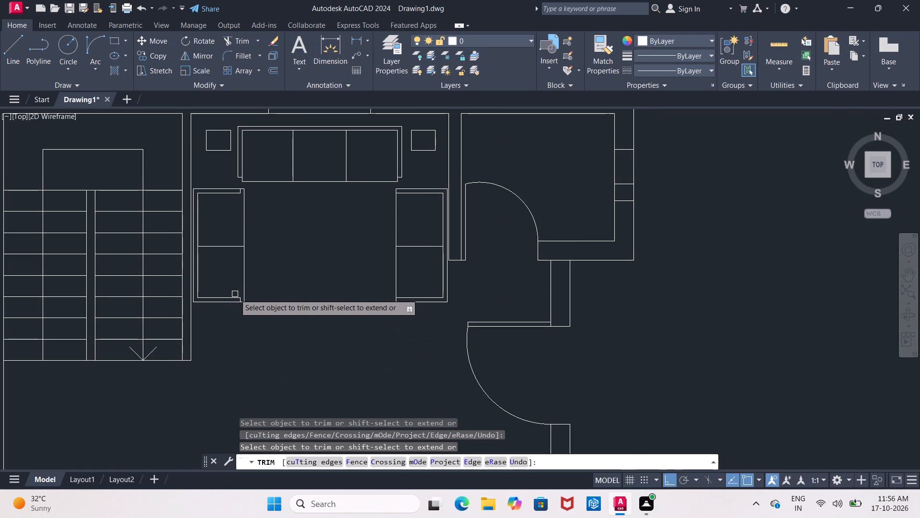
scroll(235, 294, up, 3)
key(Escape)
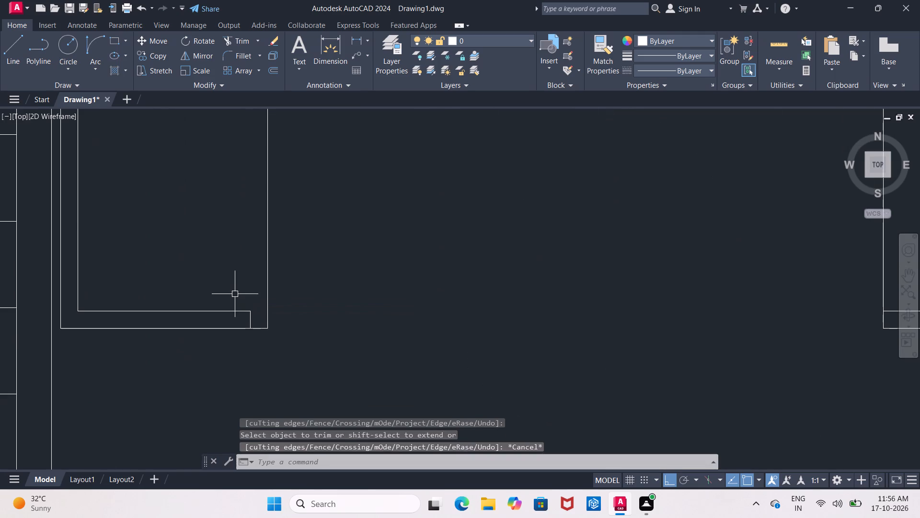
Extend the staircase-side sofa's lower inner arm line to the outer front line.
click(223, 311)
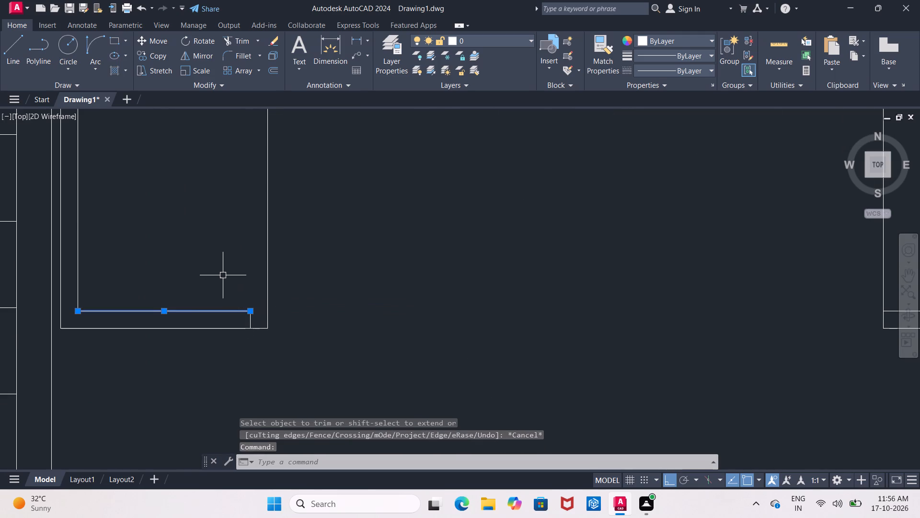
key(Escape)
text(EX)
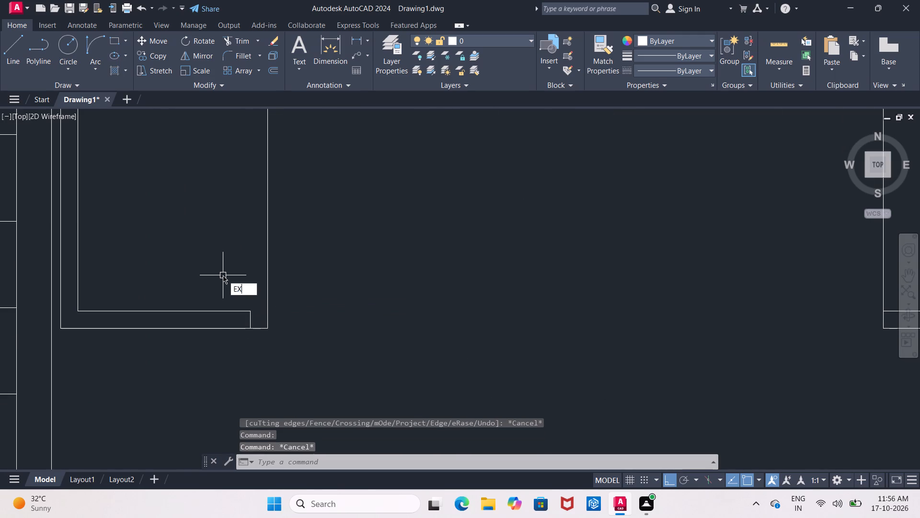
key(Return)
key(Return)
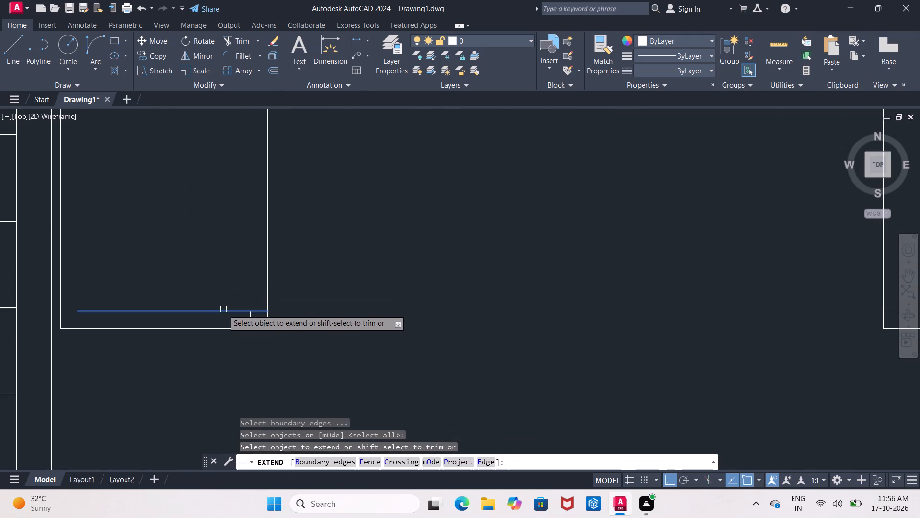
click(223, 309)
key(Escape)
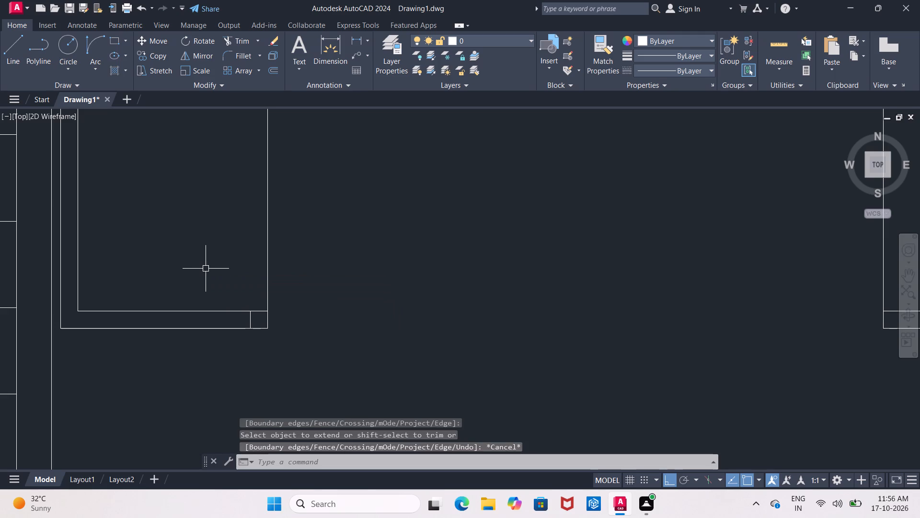
Trim the outer arm line and front line ends at the staircase-side sofa's lower front corner so the arm stops short of the seat front.
text(TR)
key(Return)
key(Return)
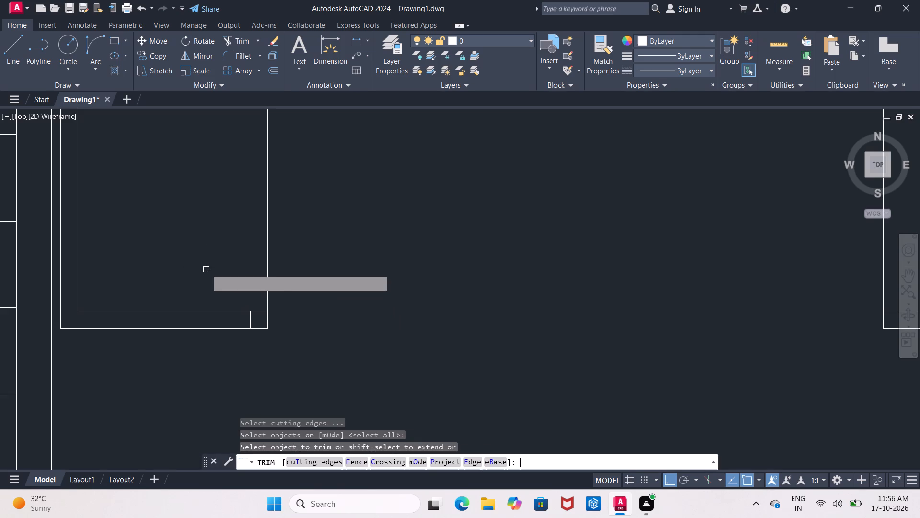
click(262, 326)
click(270, 324)
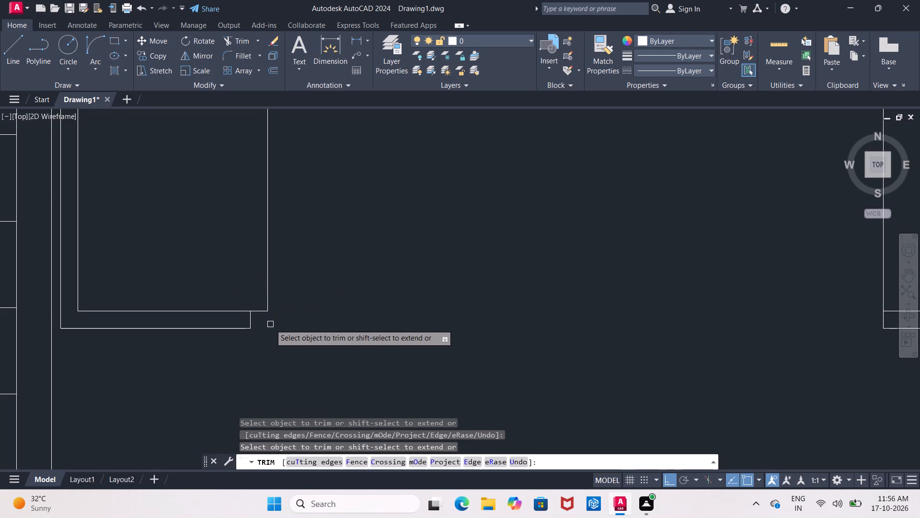
scroll(270, 324, down, 2)
middle_drag(253, 159, 236, 231)
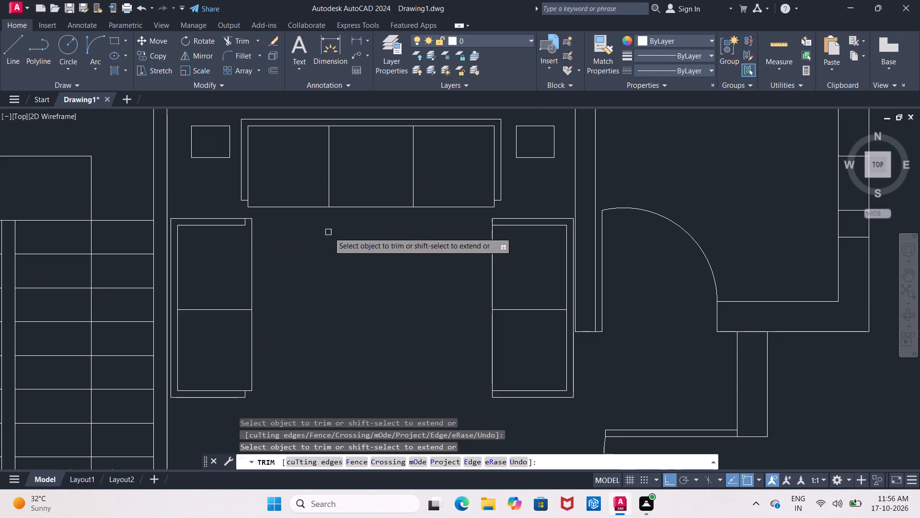
Extend the staircase-side sofa's upper inner arm line to the outer front line.
key(Escape)
text(EX)
key(Return)
key(Return)
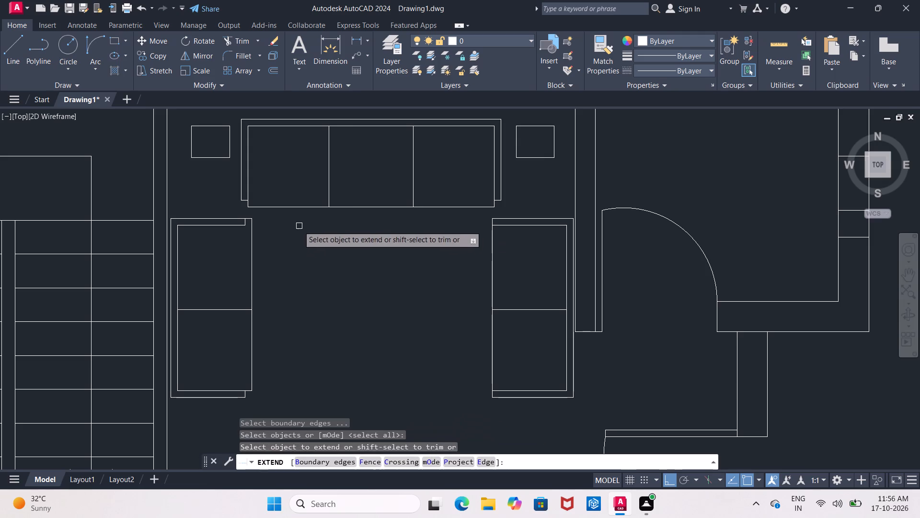
click(230, 226)
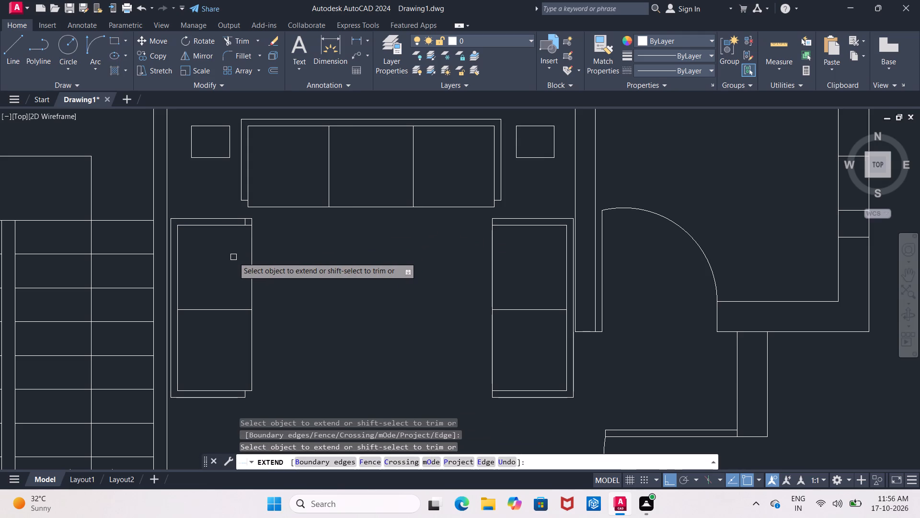
key(Escape)
Trim the front line and outer arm line ends at the staircase-side sofa's upper front corner to match the lower arm.
scroll(236, 255, up, 1)
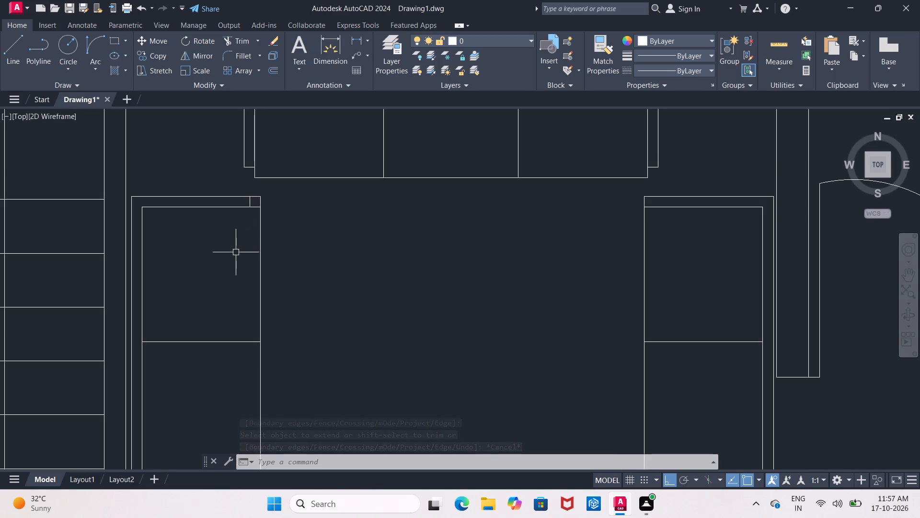
text(TR)
key(Return)
key(Return)
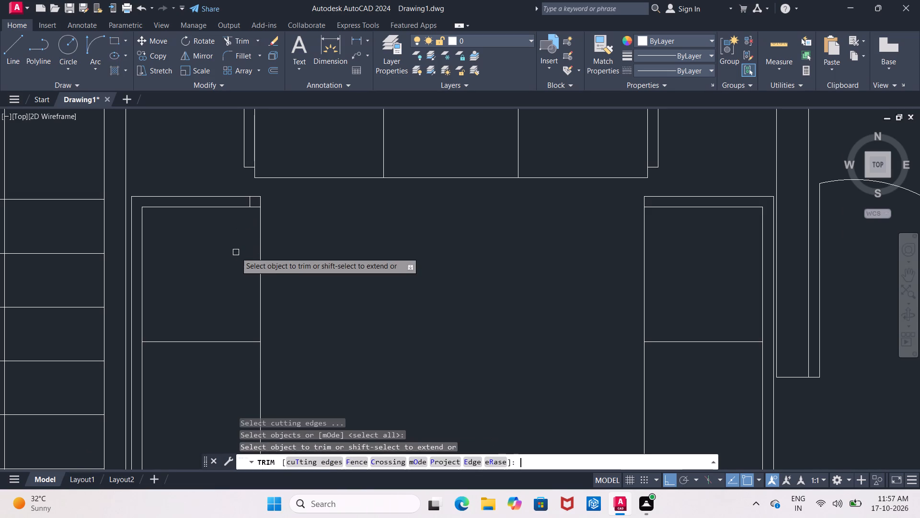
scroll(236, 252, down, 2)
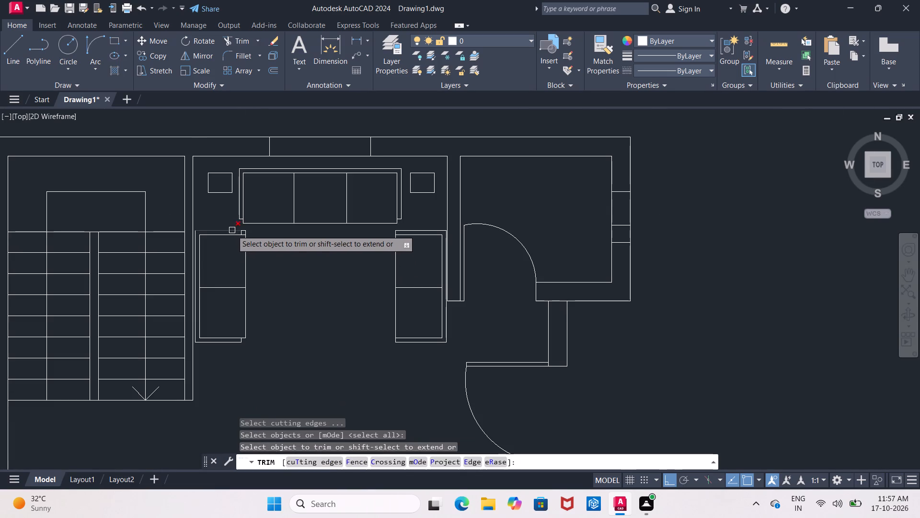
scroll(232, 230, up, 3)
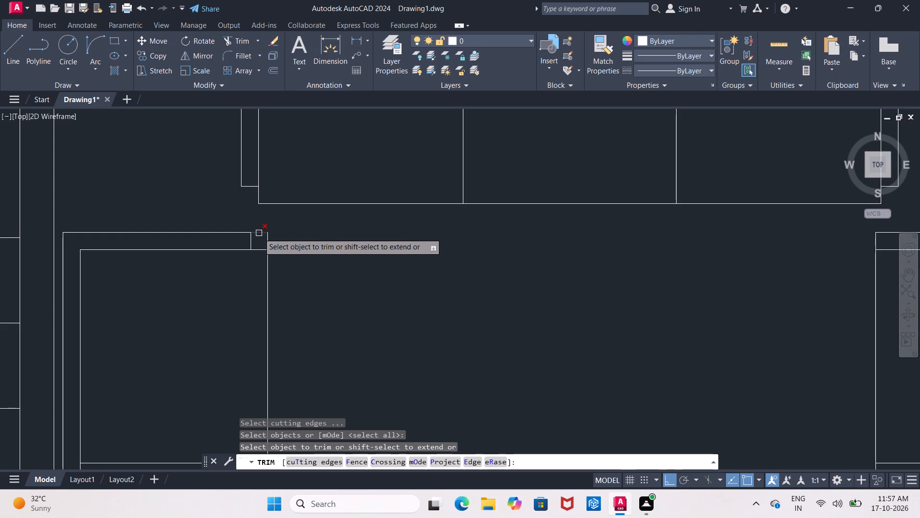
scroll(259, 233, down, 4)
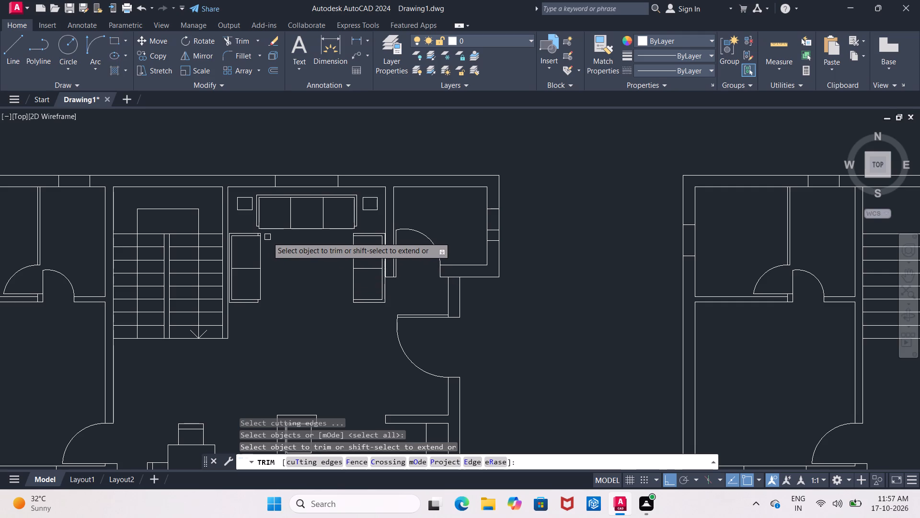
scroll(267, 237, up, 4)
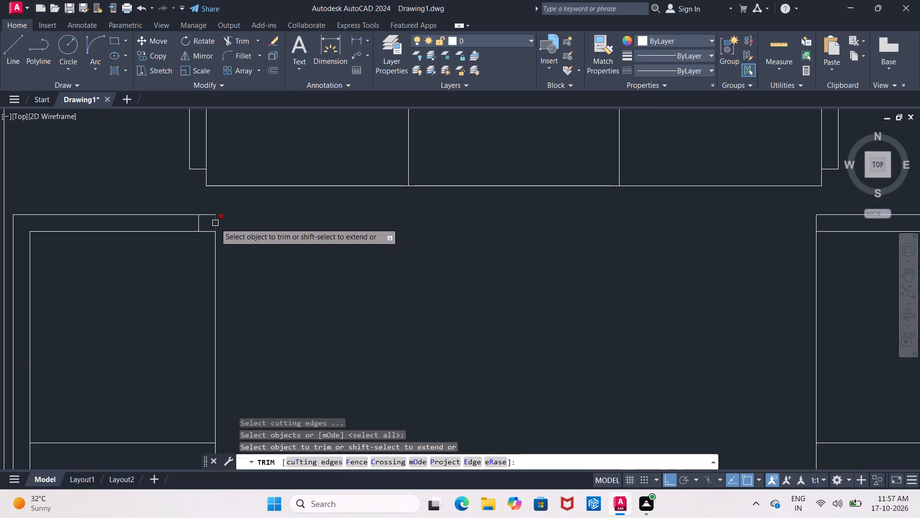
click(215, 223)
click(211, 216)
scroll(211, 216, down, 3)
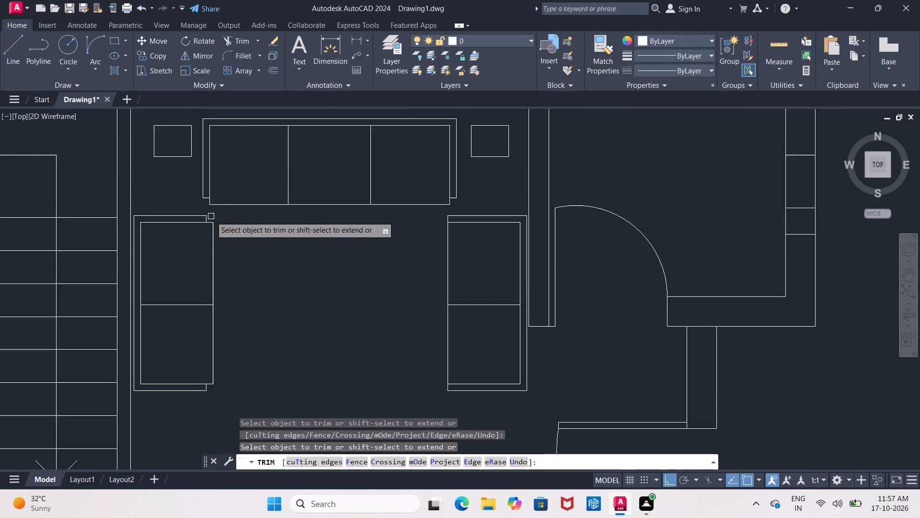
scroll(211, 216, down, 1)
scroll(287, 251, up, 2)
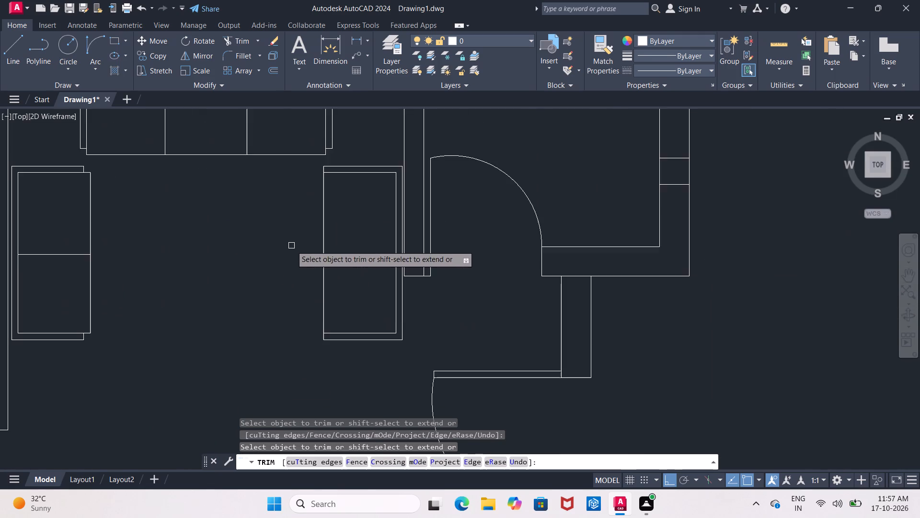
middle_drag(291, 246, 206, 293)
key(Escape)
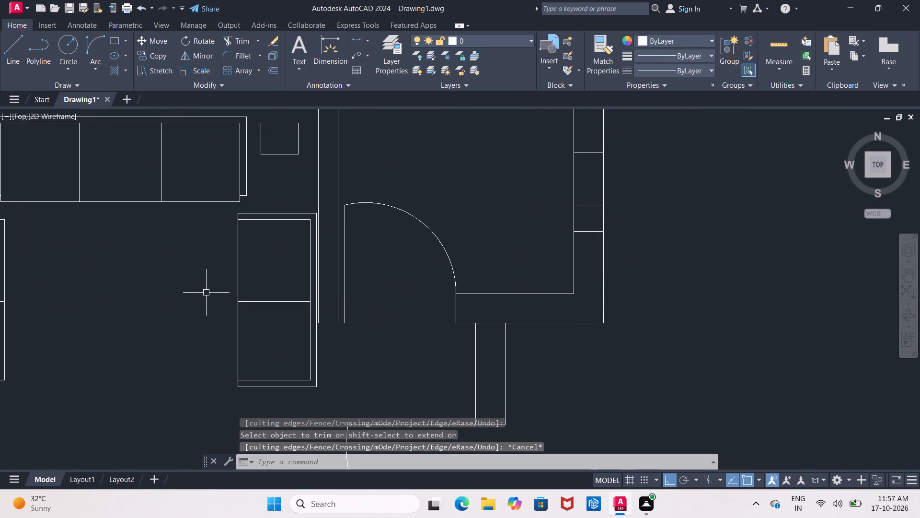
Start an Offset for the two-section sofa on the living room side opposite the staircase.
key(o)
key(Return)
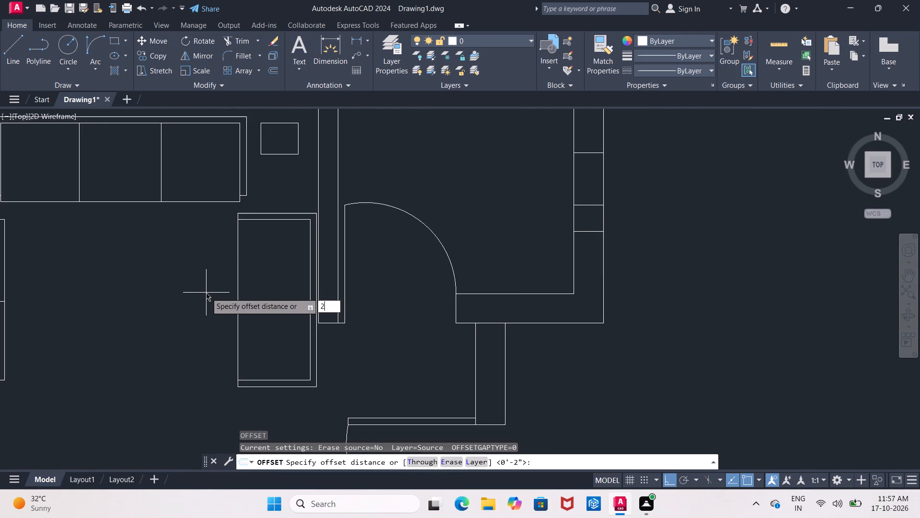
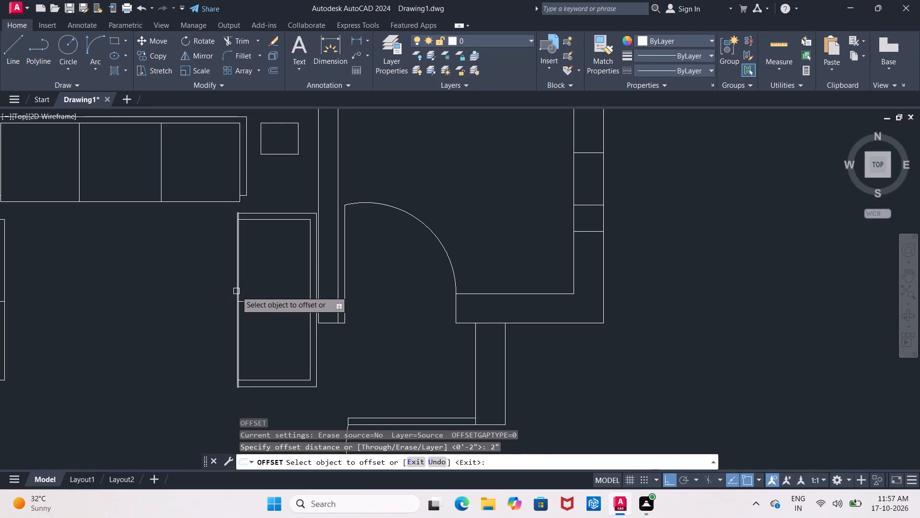
Offset the front line of the two-section sofa opposite the staircase 2" inward toward its backrest.
click(236, 291)
click(248, 287)
key(Escape)
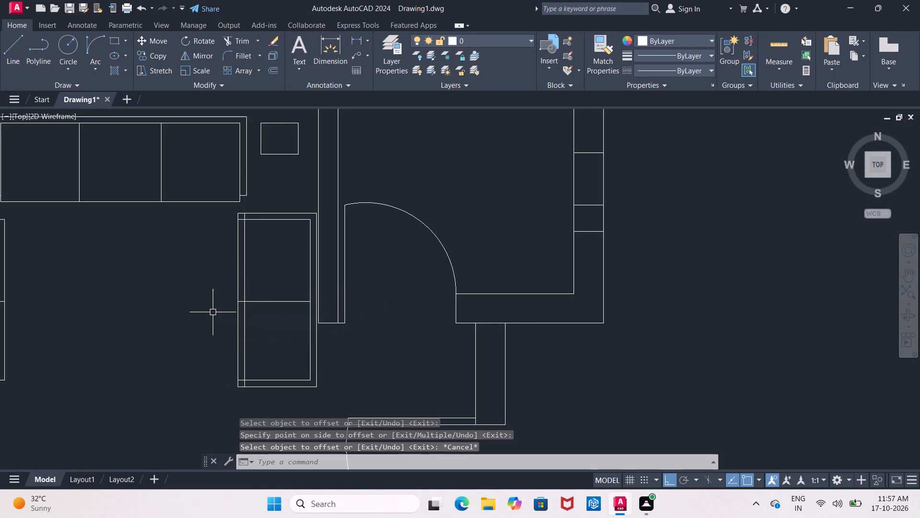
Trim the front line and outer arm line ends at this sofa's upper front corner so the arm stops short of the seat front.
text(TR)
key(Return)
key(Return)
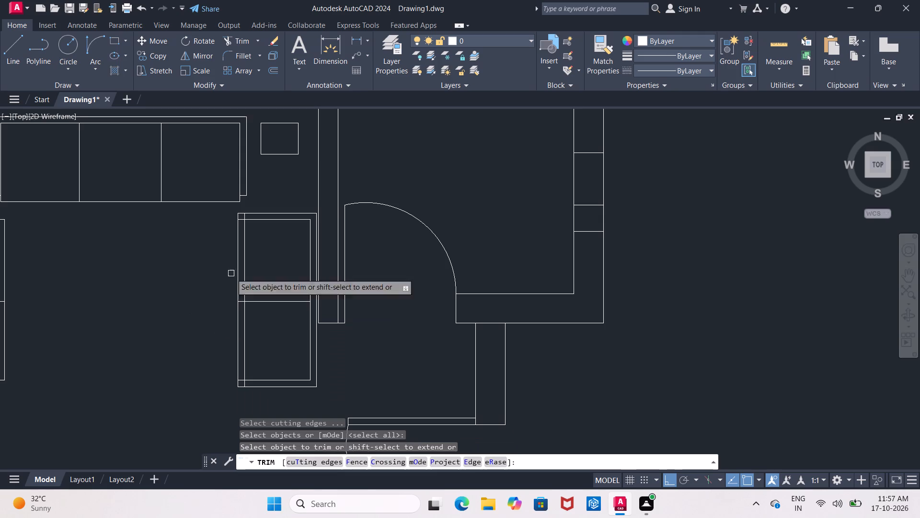
scroll(240, 212, up, 2)
middle_drag(212, 233, 270, 238)
scroll(270, 238, down, 2)
scroll(270, 238, up, 3)
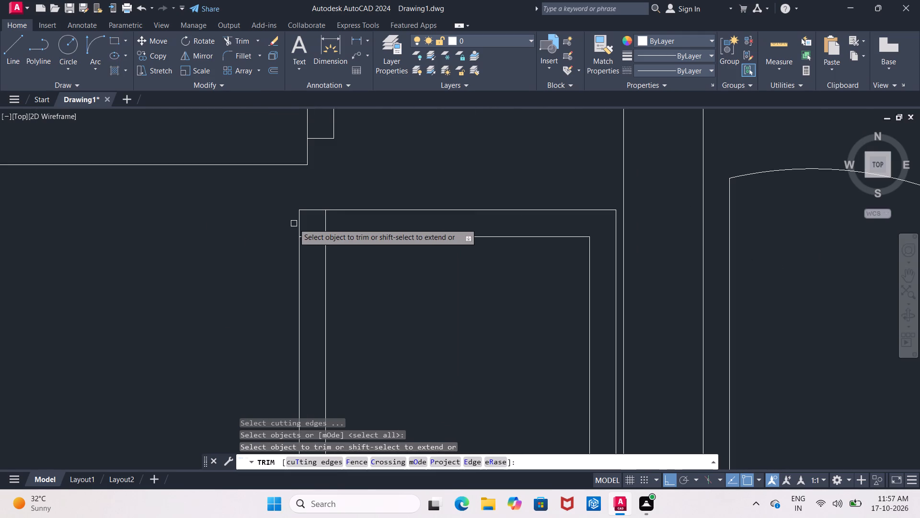
click(299, 221)
click(306, 211)
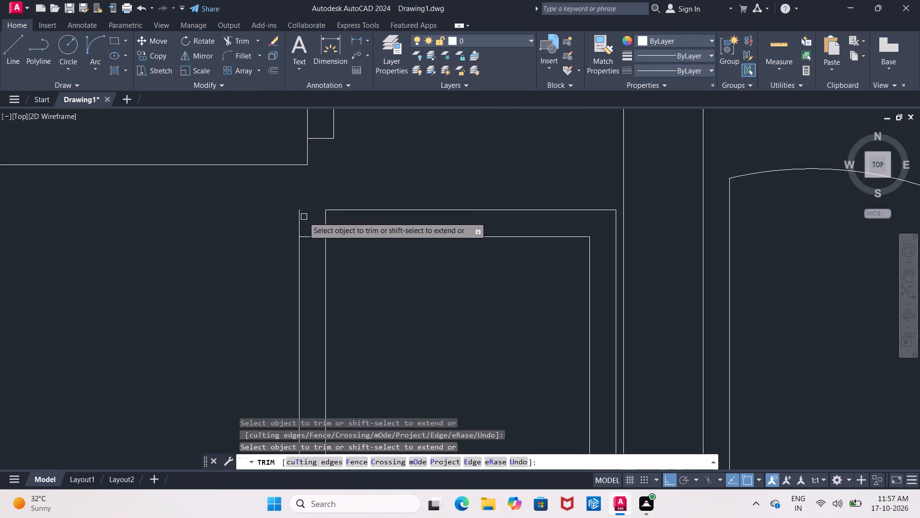
click(300, 220)
Trim the front line and outer arm line ends at the sofa's lower front corner to match the upper arm.
scroll(300, 220, down, 5)
scroll(310, 292, up, 4)
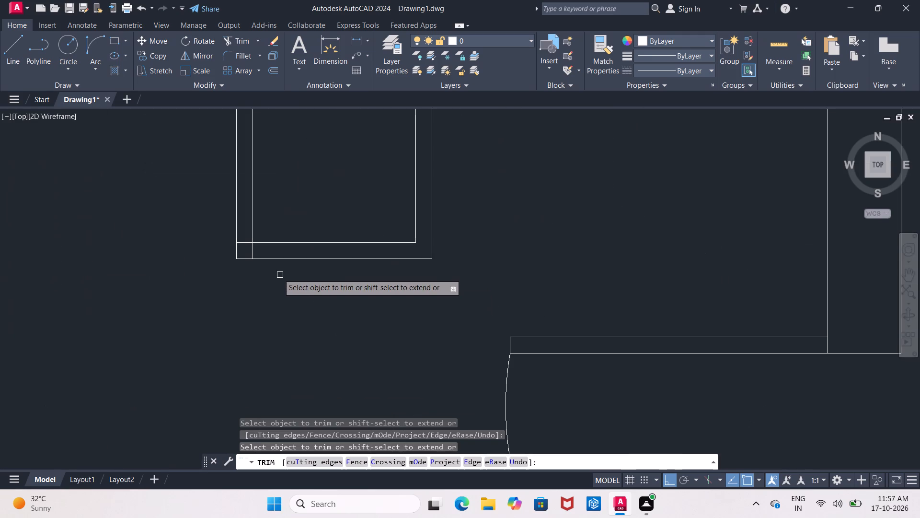
click(234, 250)
click(236, 254)
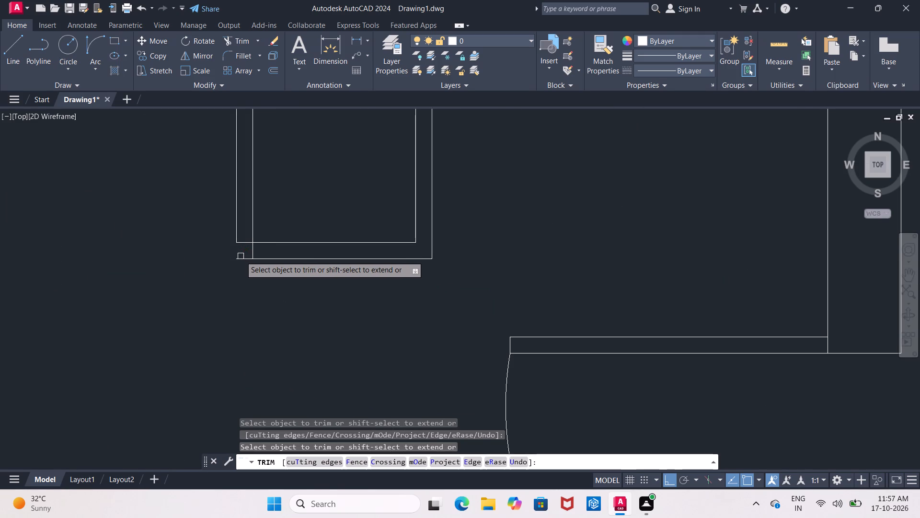
click(241, 257)
Trim away the leftover inner offset line across both seat sections of the sofa opposite the staircase.
scroll(241, 257, down, 1)
middle_drag(241, 259, 241, 306)
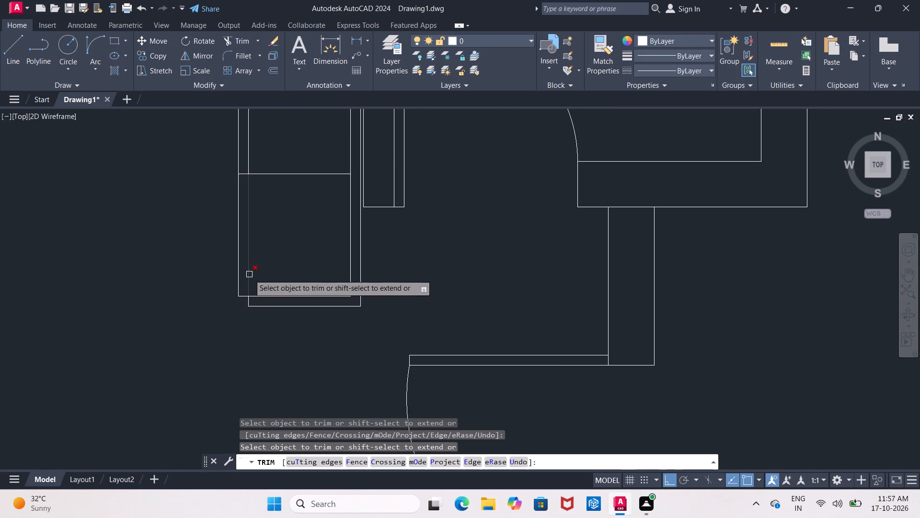
click(249, 274)
click(246, 158)
middle_drag(246, 158, 246, 302)
click(250, 279)
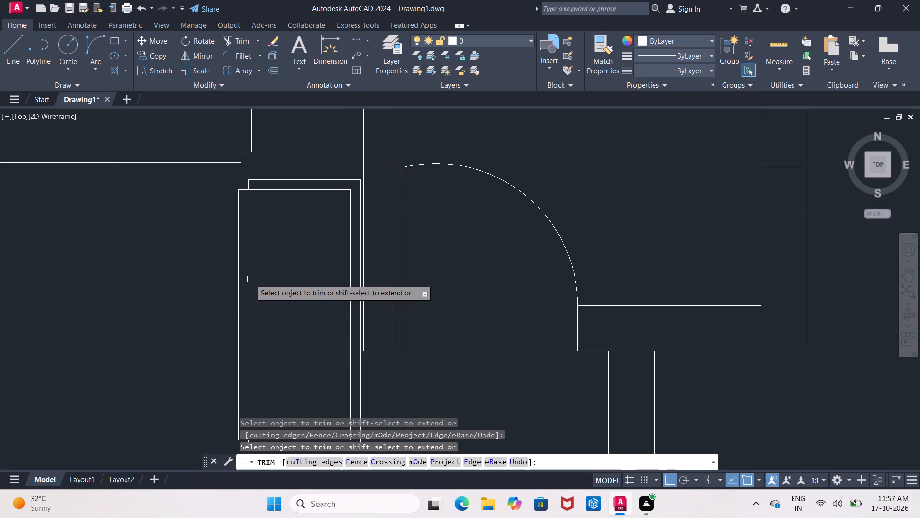
key(Escape)
Move the staircase-side square side table beside the three-section sofa straight down by about 7 1/2".
scroll(250, 279, down, 3)
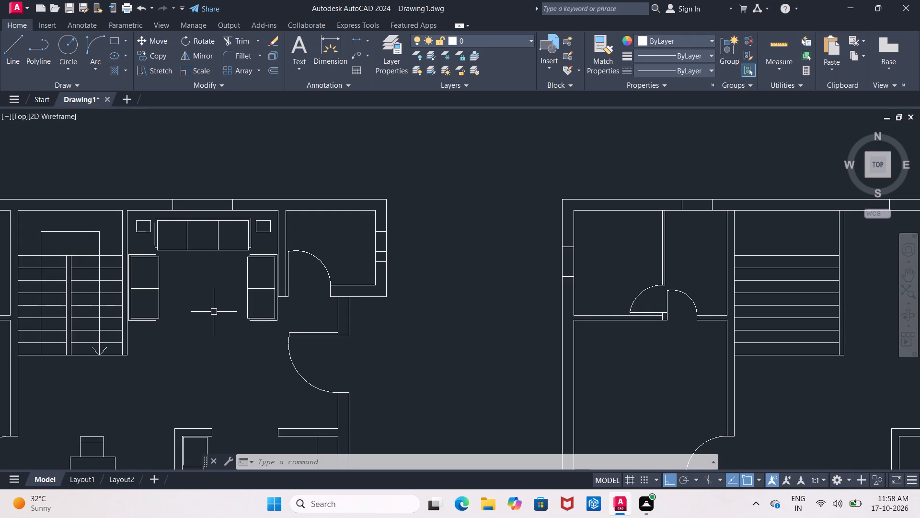
scroll(145, 223, up, 4)
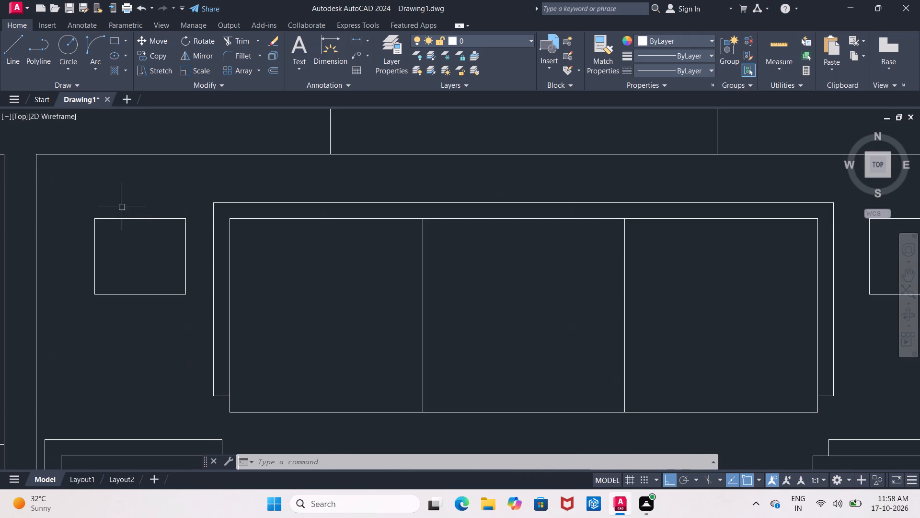
click(68, 199)
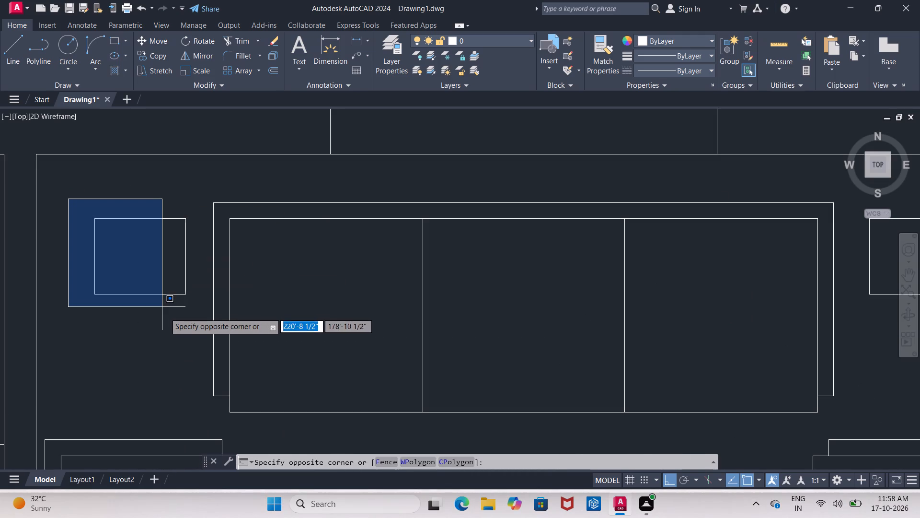
click(194, 321)
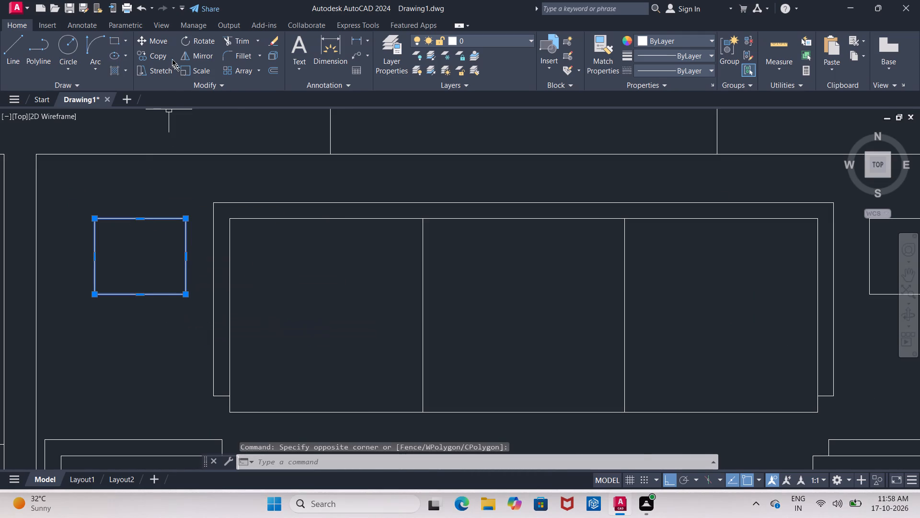
click(159, 45)
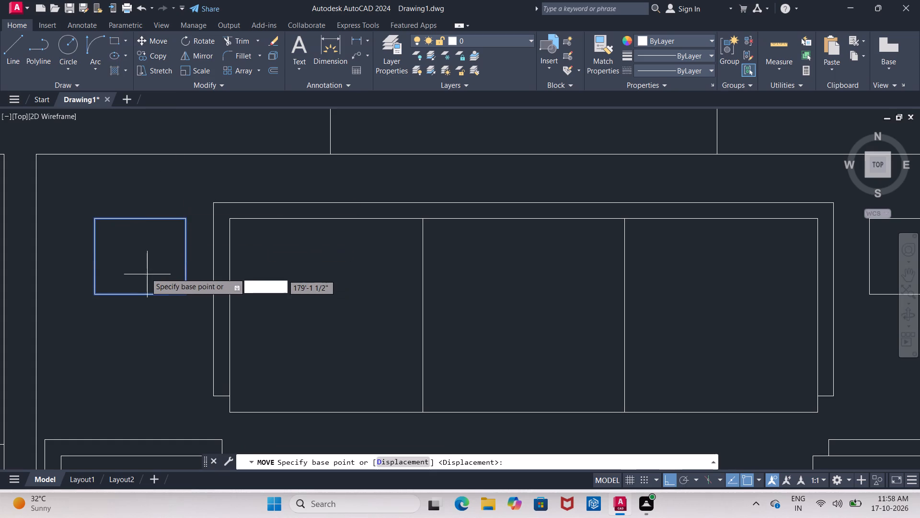
click(133, 257)
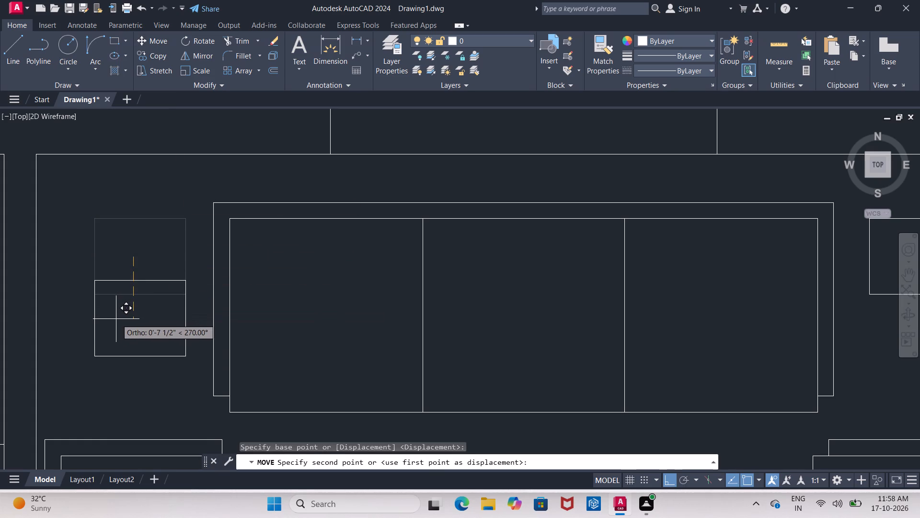
click(103, 321)
Move the side table at the other end of the three-section sofa down by about 4".
scroll(118, 302, down, 2)
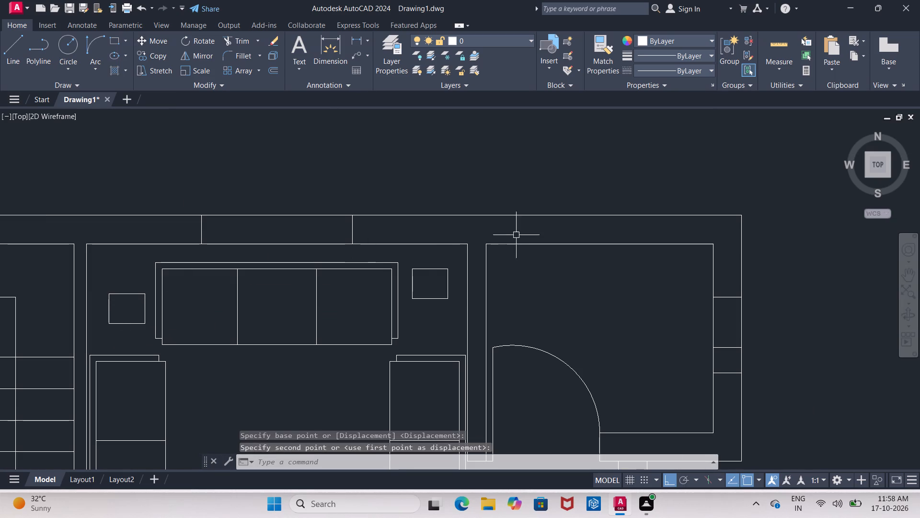
click(404, 265)
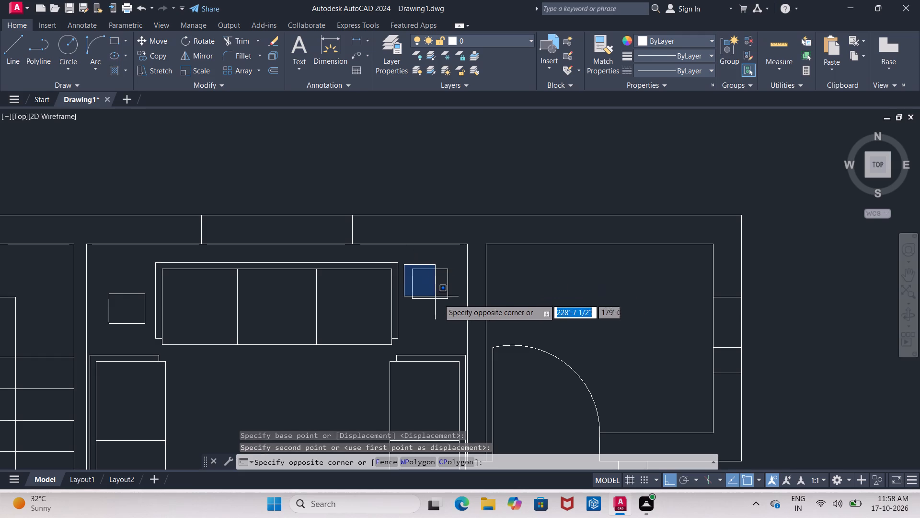
click(455, 306)
click(151, 43)
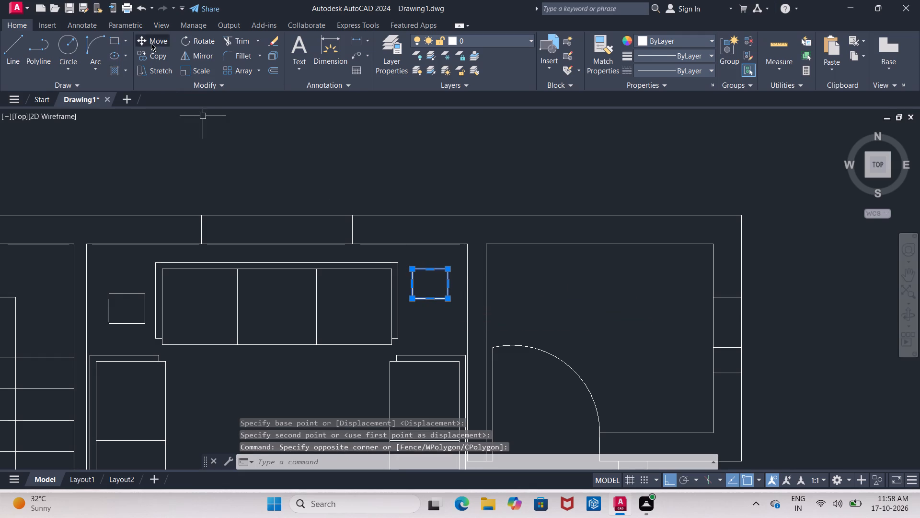
click(429, 286)
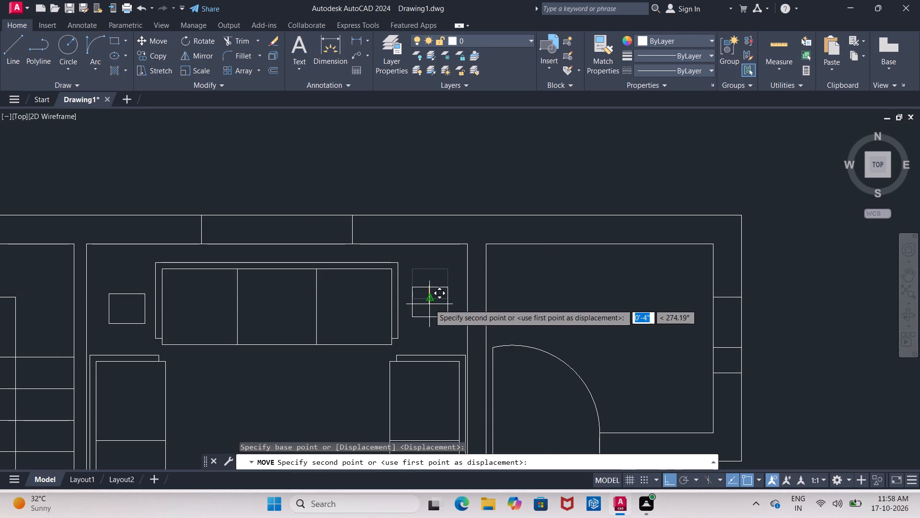
click(429, 304)
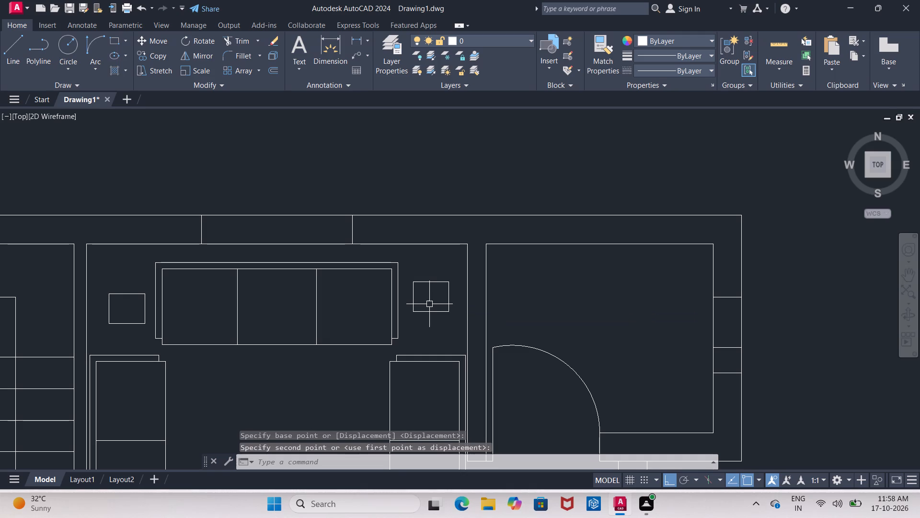
Turn Ortho off and move the same side table slightly further down, roughly level with the staircase-side one.
click(409, 276)
click(454, 315)
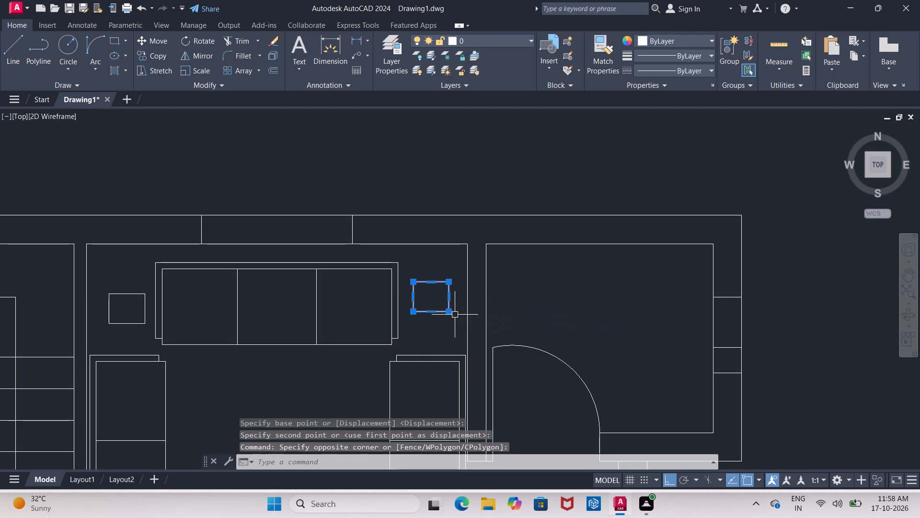
click(673, 478)
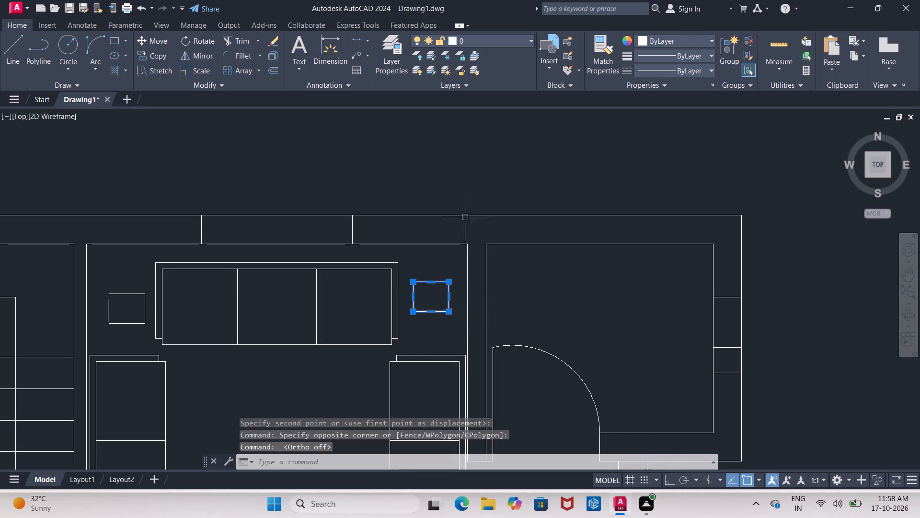
click(154, 44)
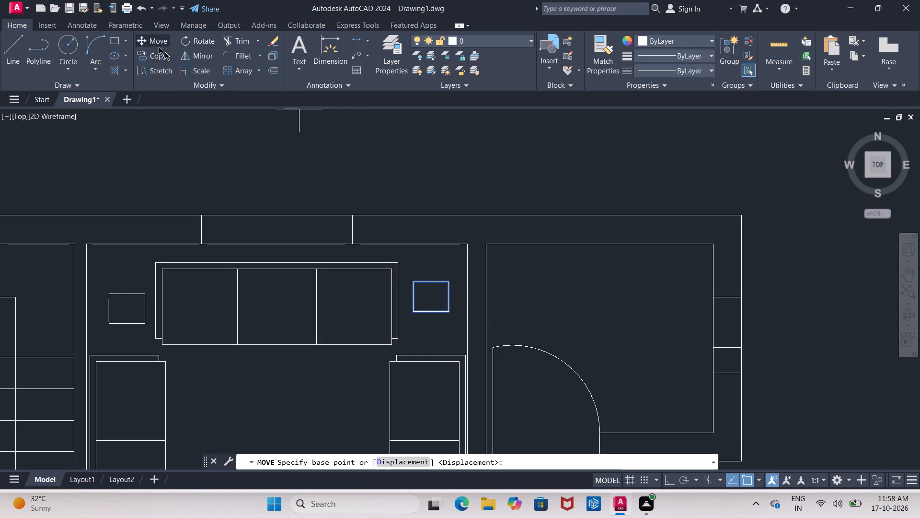
click(430, 296)
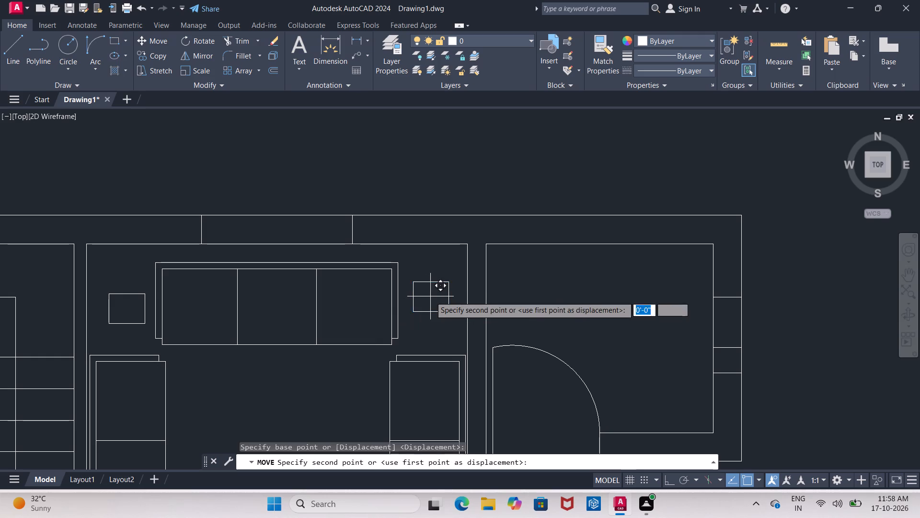
click(431, 304)
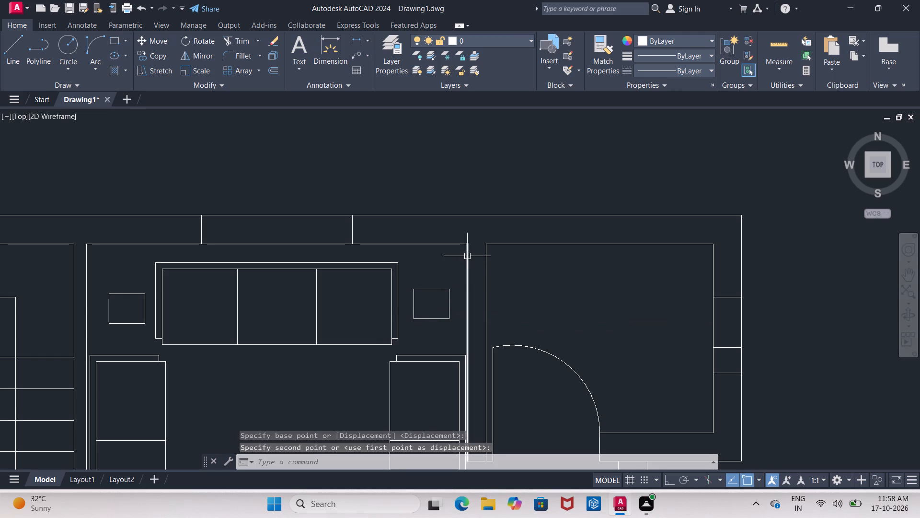
Draw a horizontal rectangle for a coffee table between the two facing two-section sofas.
scroll(466, 258, down, 3)
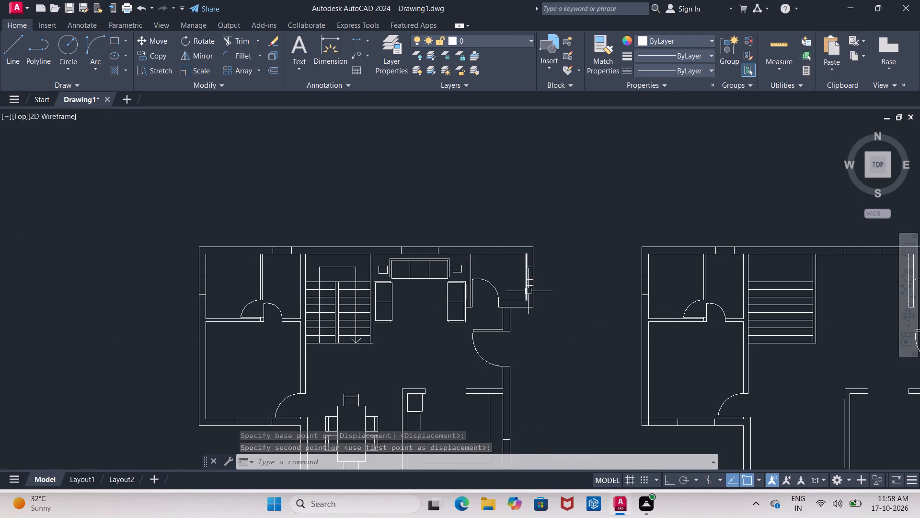
middle_drag(528, 290, 421, 177)
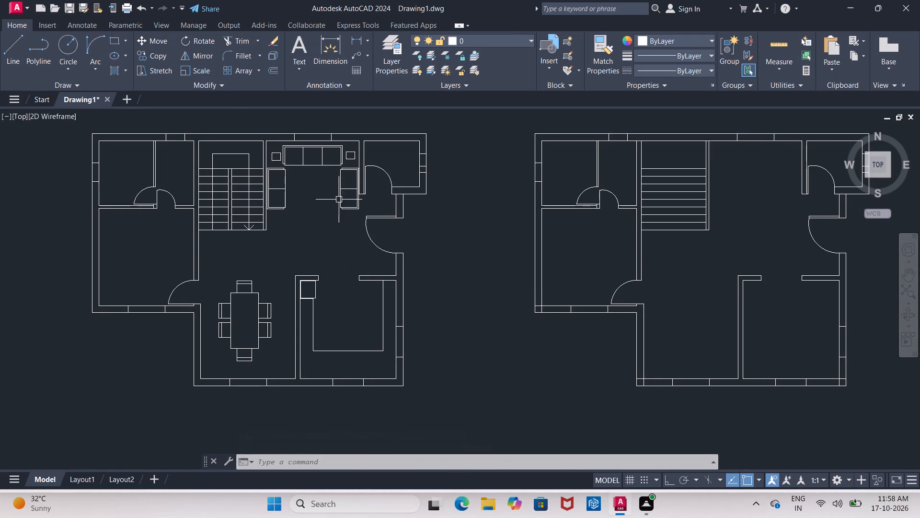
click(114, 39)
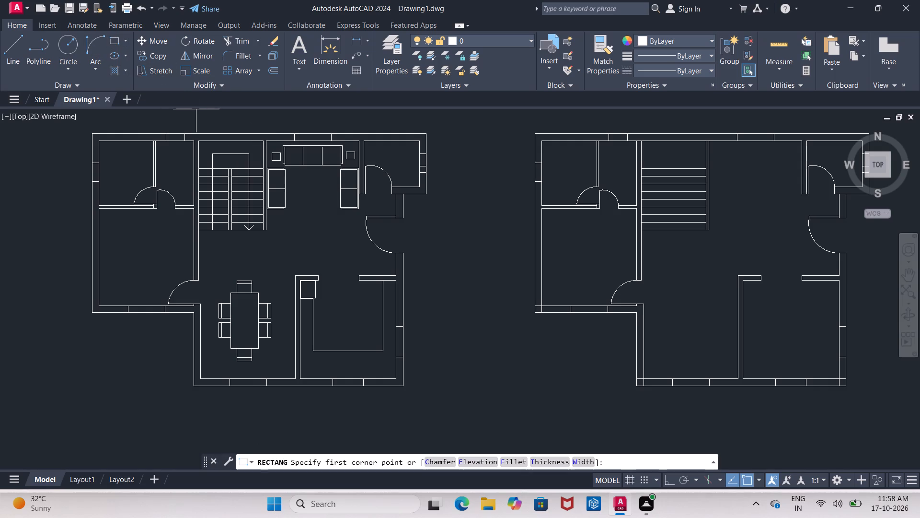
middle_drag(298, 186, 178, 195)
scroll(179, 198, up, 3)
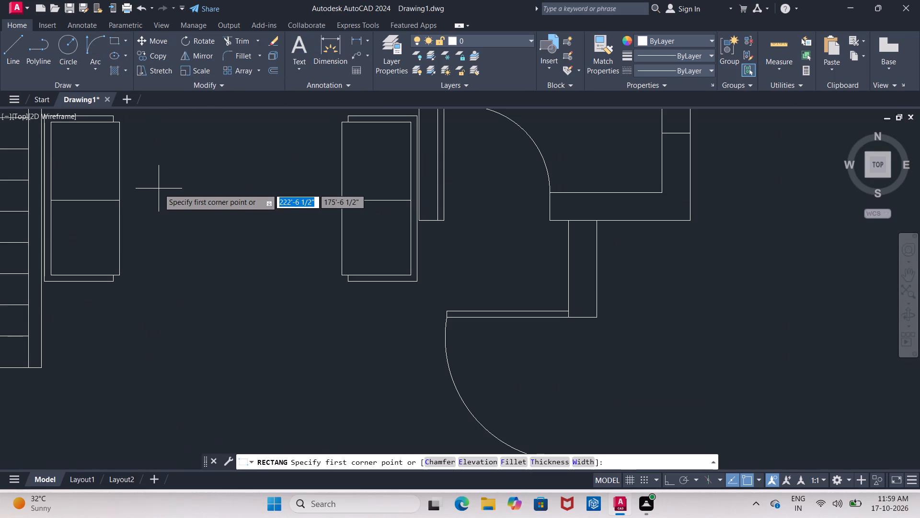
click(152, 159)
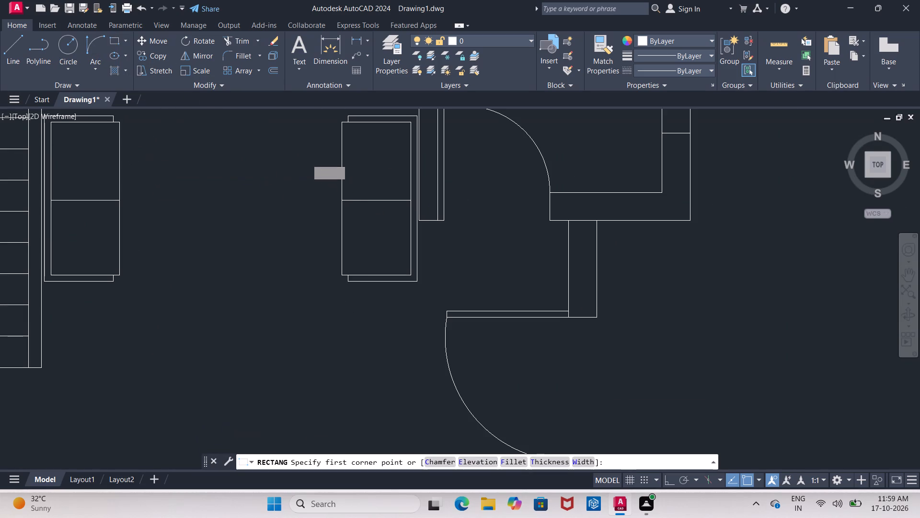
scroll(271, 212, down, 1)
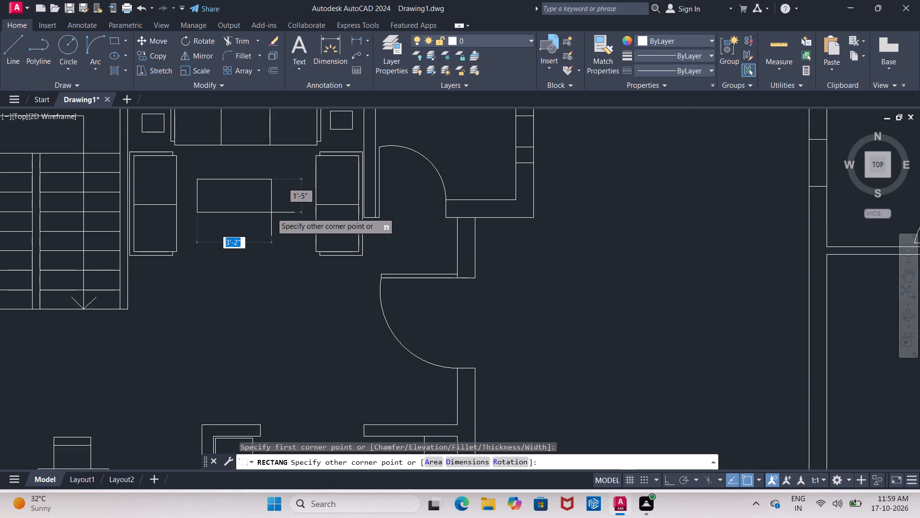
scroll(271, 212, down, 1)
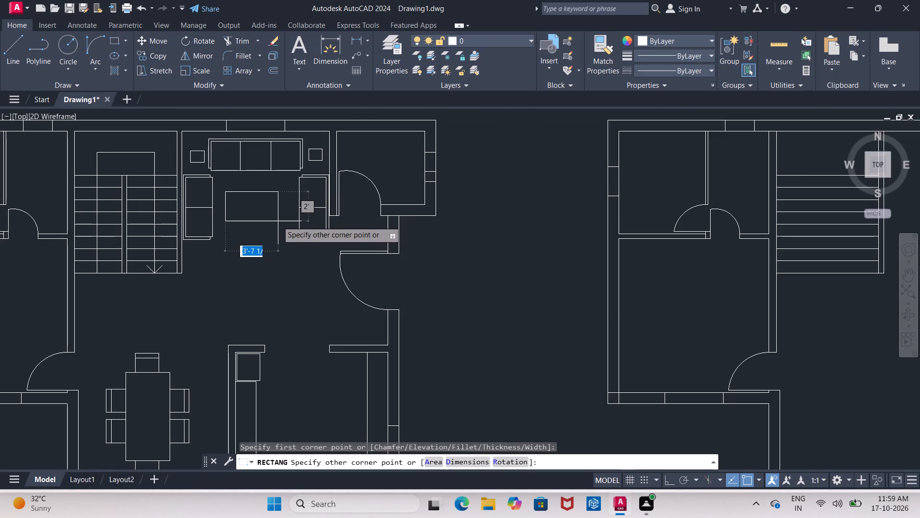
click(284, 214)
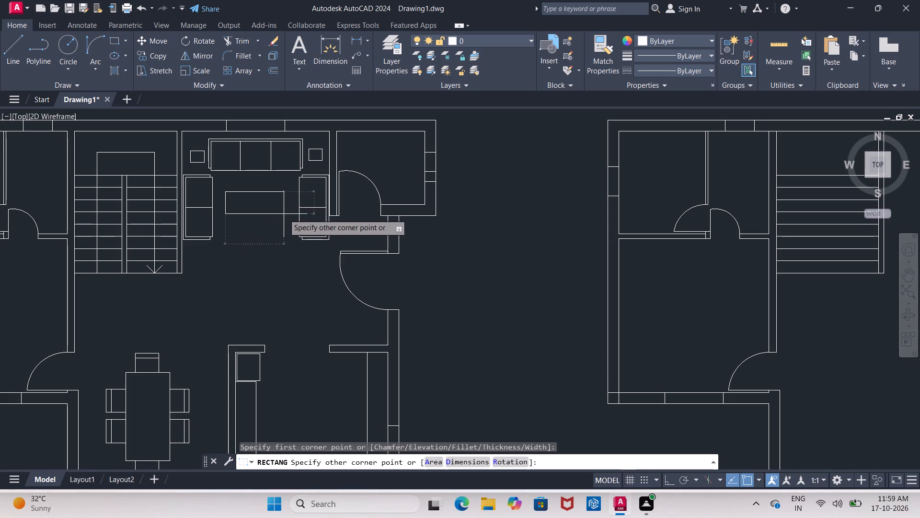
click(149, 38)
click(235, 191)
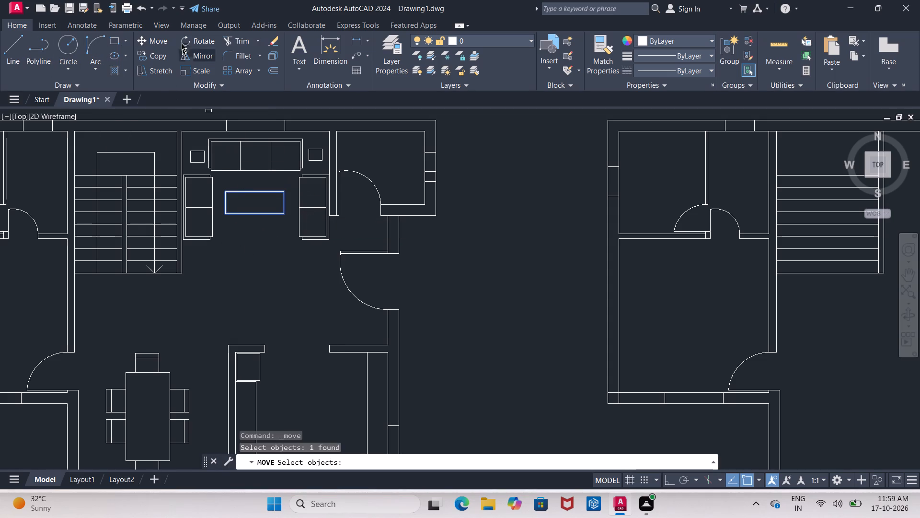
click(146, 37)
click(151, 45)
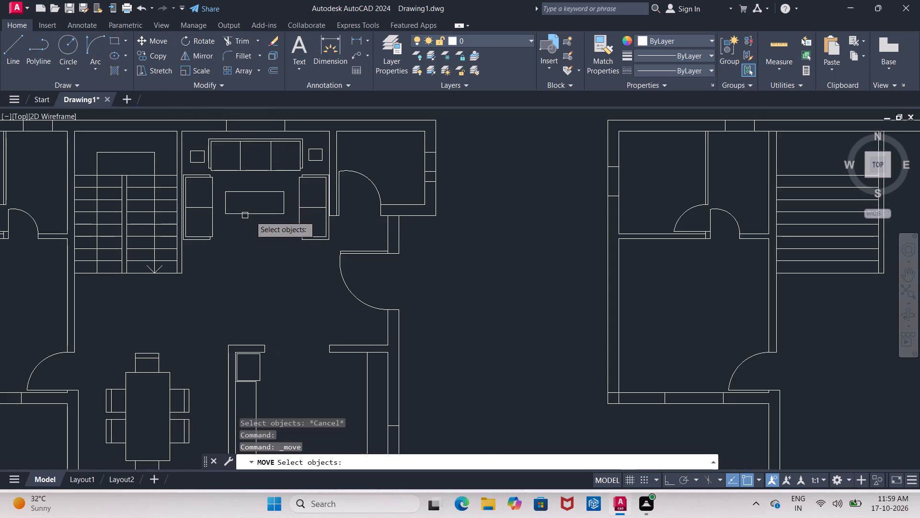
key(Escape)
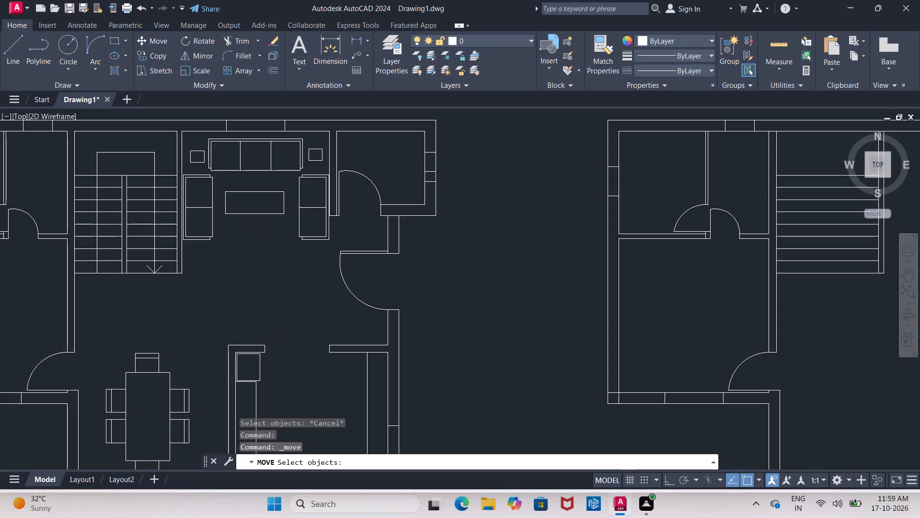
Move the coffee table rectangle slightly down and to the right to centre it between the two facing two-section sofas.
click(221, 187)
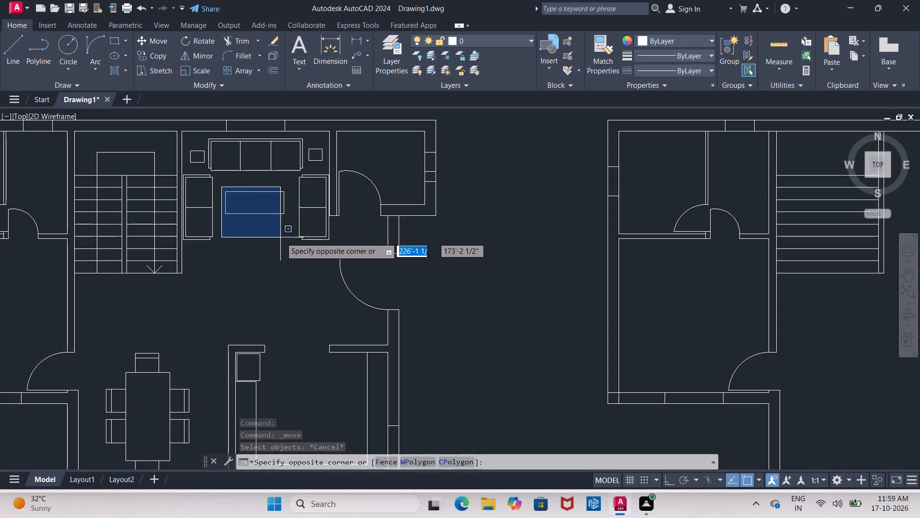
click(287, 236)
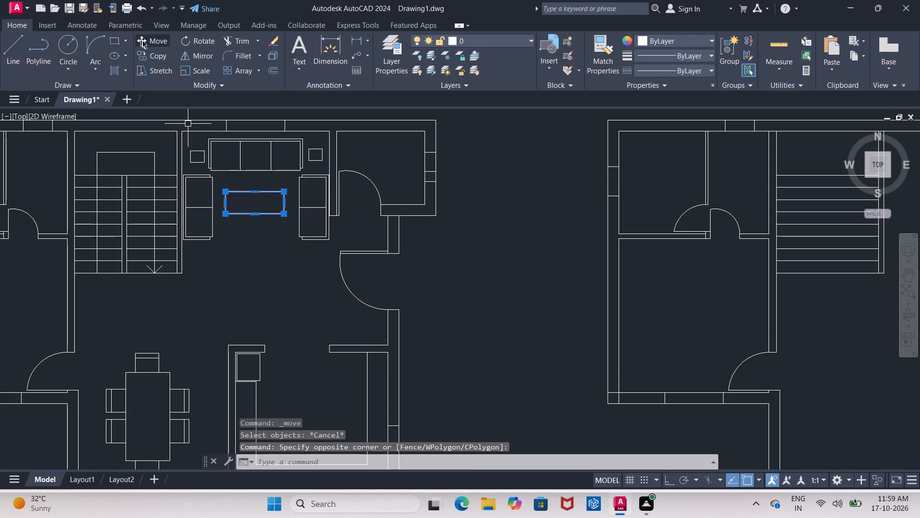
click(142, 40)
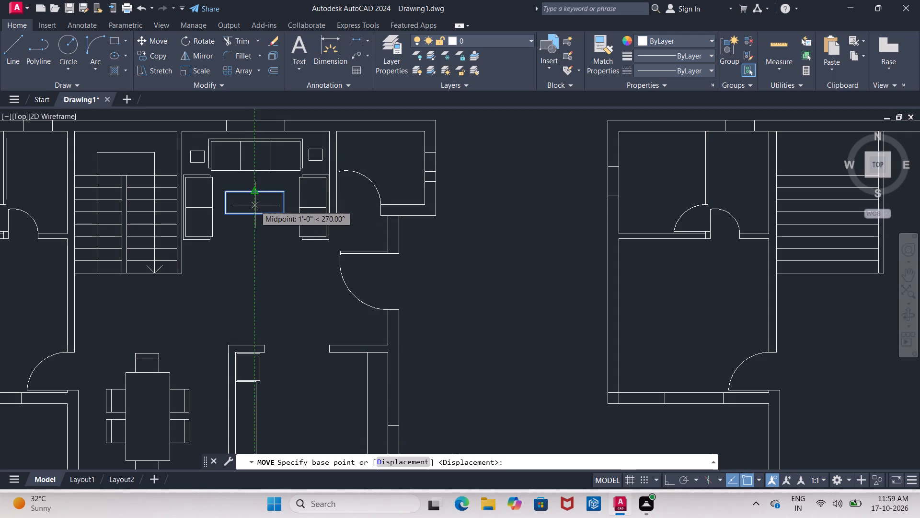
scroll(255, 205, up, 2)
click(248, 201)
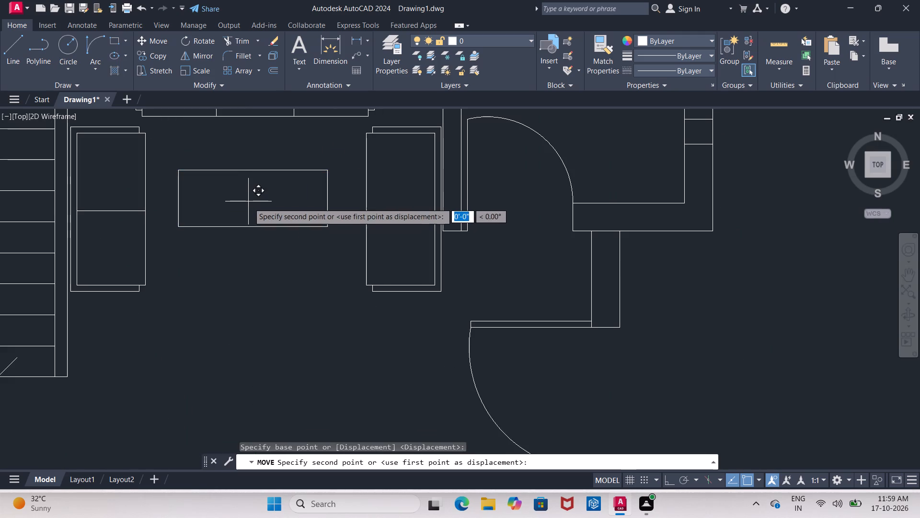
click(252, 210)
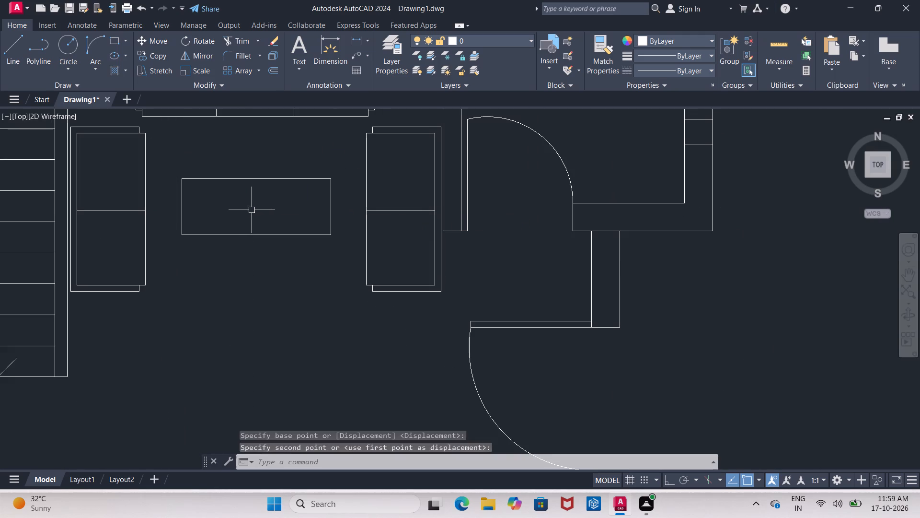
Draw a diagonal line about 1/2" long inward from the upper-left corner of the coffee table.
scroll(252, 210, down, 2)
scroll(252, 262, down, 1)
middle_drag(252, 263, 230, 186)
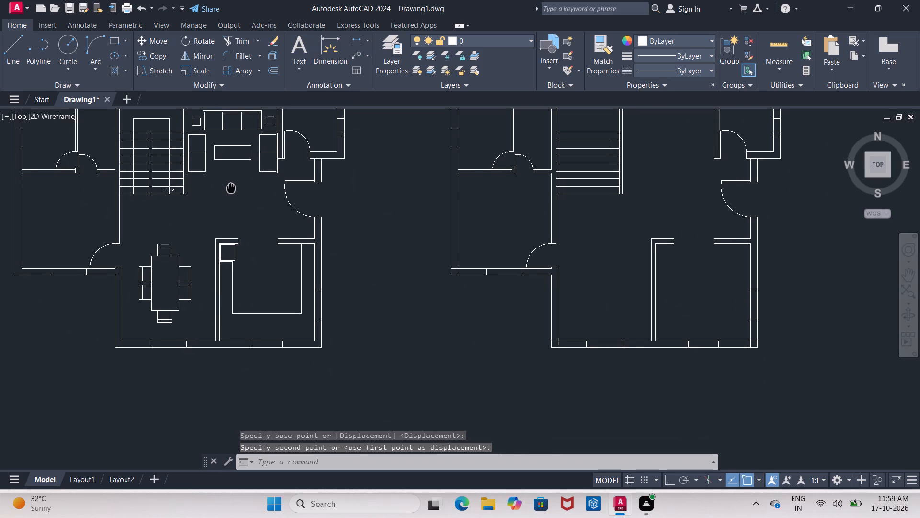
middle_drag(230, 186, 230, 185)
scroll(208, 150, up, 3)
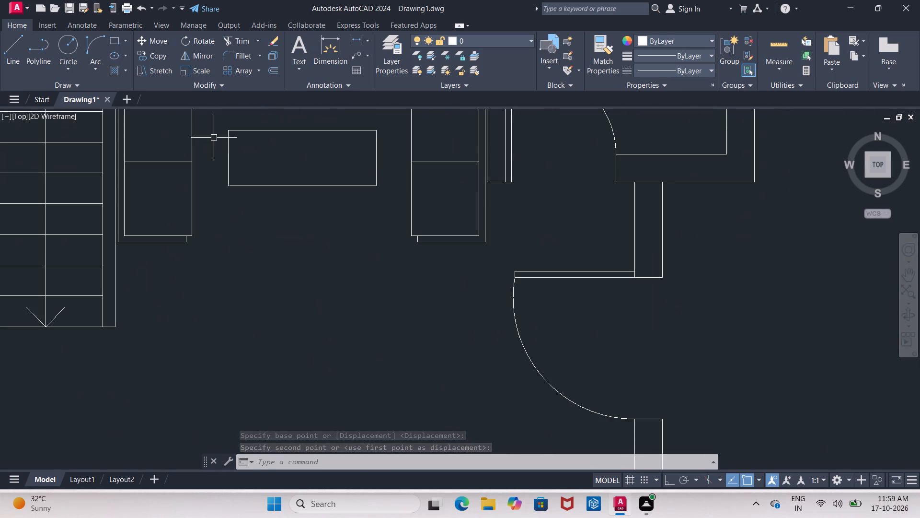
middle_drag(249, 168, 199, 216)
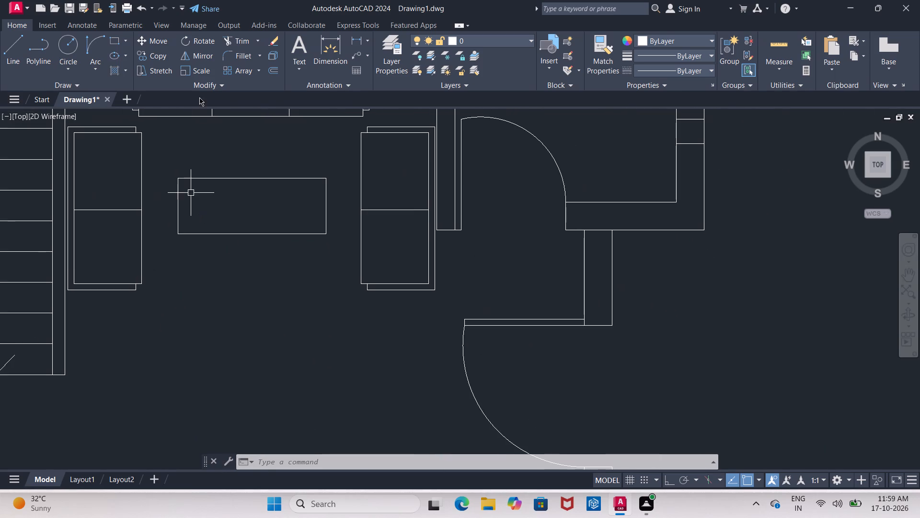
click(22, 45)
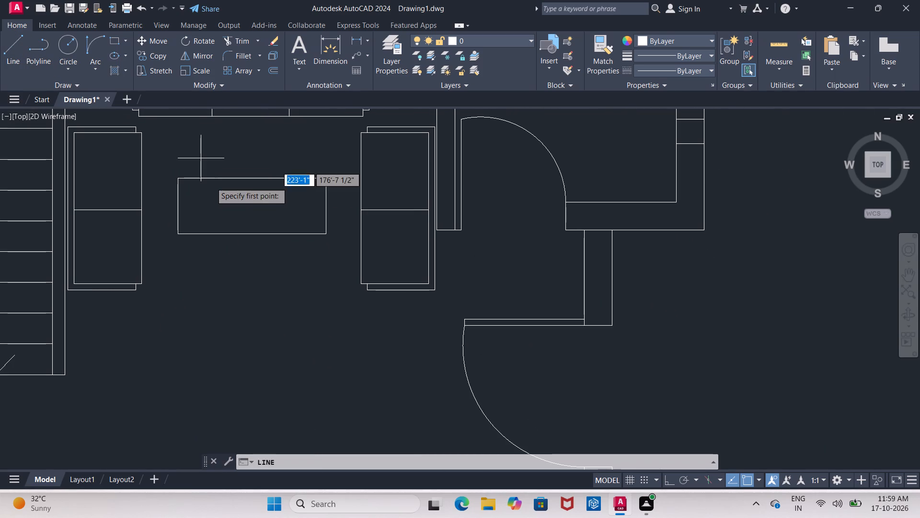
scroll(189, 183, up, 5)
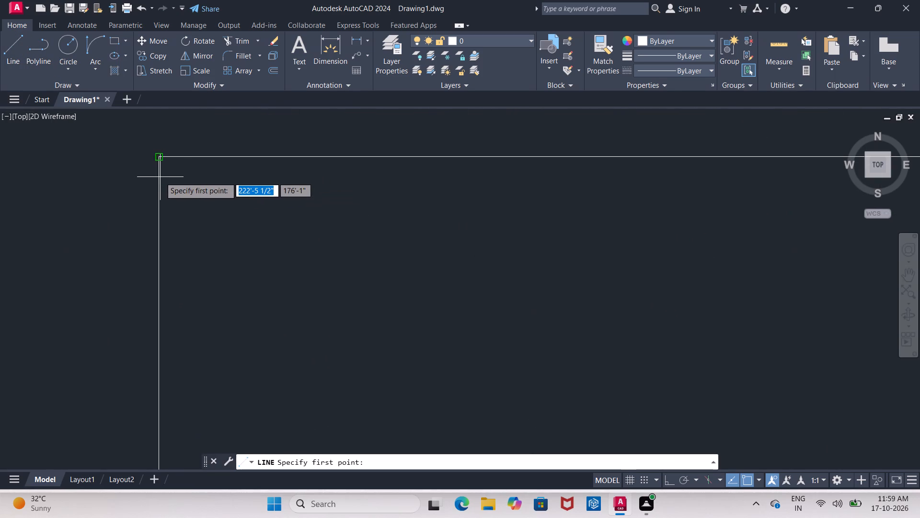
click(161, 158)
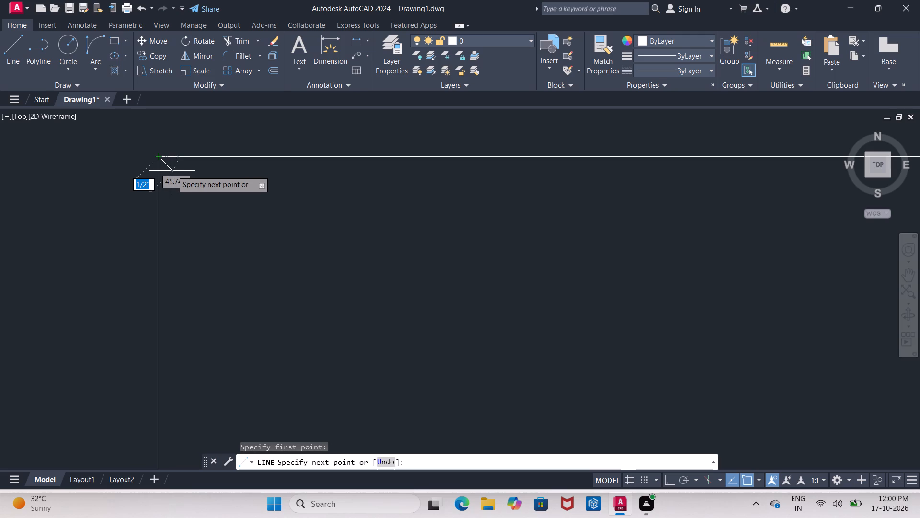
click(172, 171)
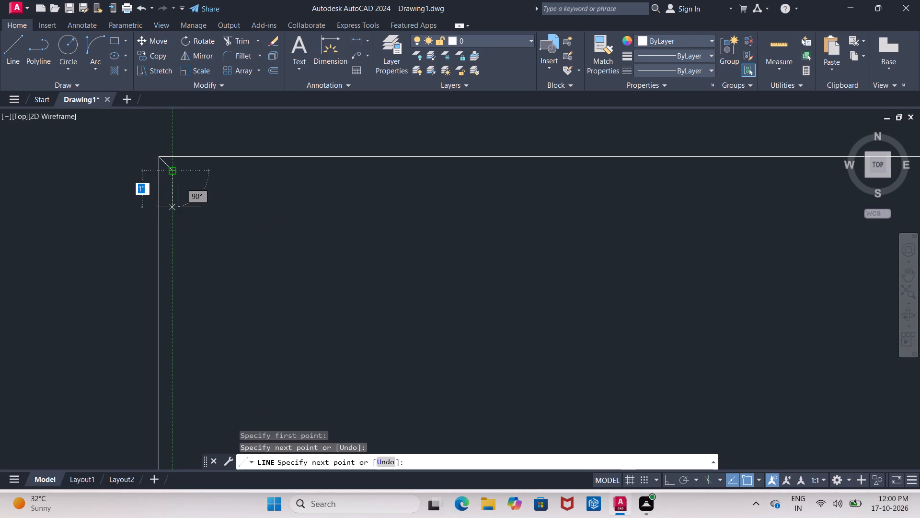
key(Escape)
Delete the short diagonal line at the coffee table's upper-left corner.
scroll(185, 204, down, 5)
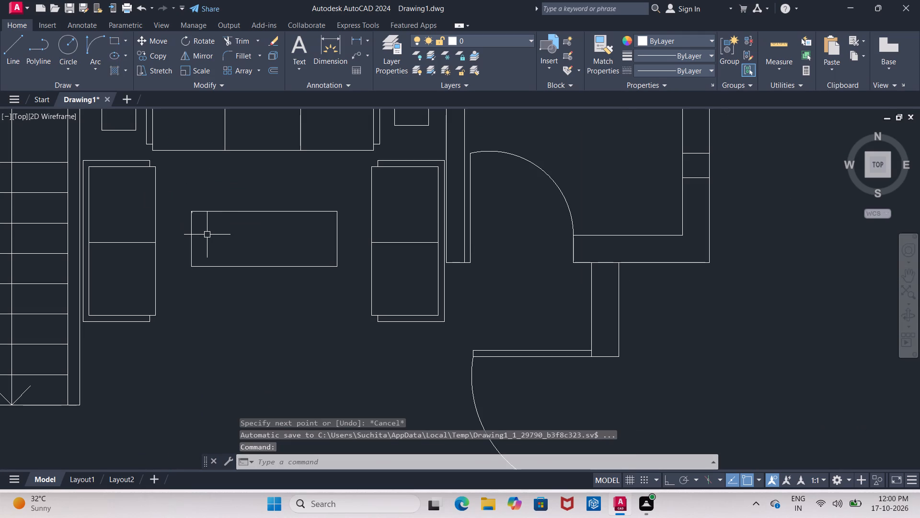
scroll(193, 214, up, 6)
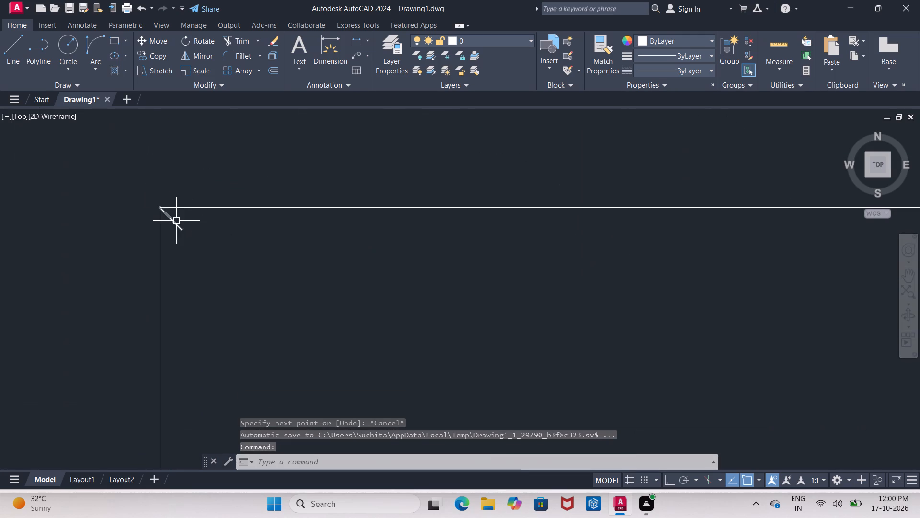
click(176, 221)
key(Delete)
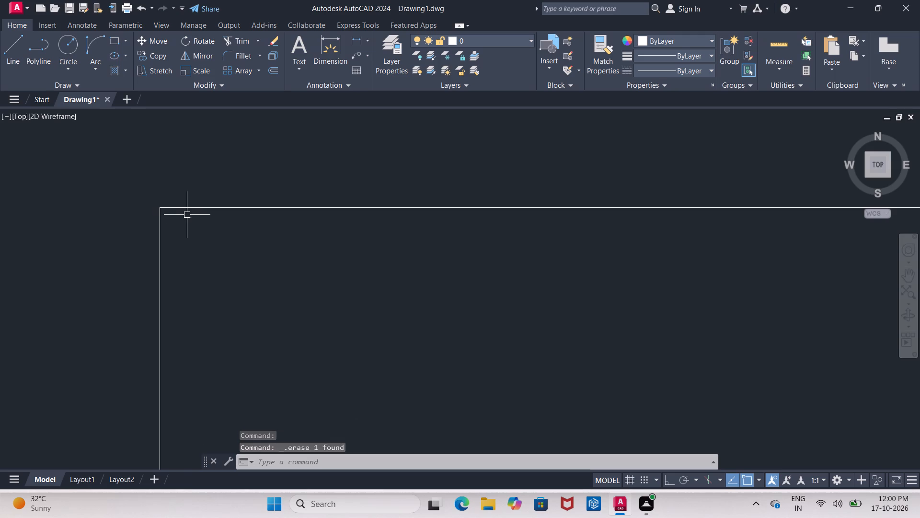
Insert the Toilet - top block from House Designer.dwg in DesignCenter into the empty space below the left-hand plan.
scroll(219, 196, down, 3)
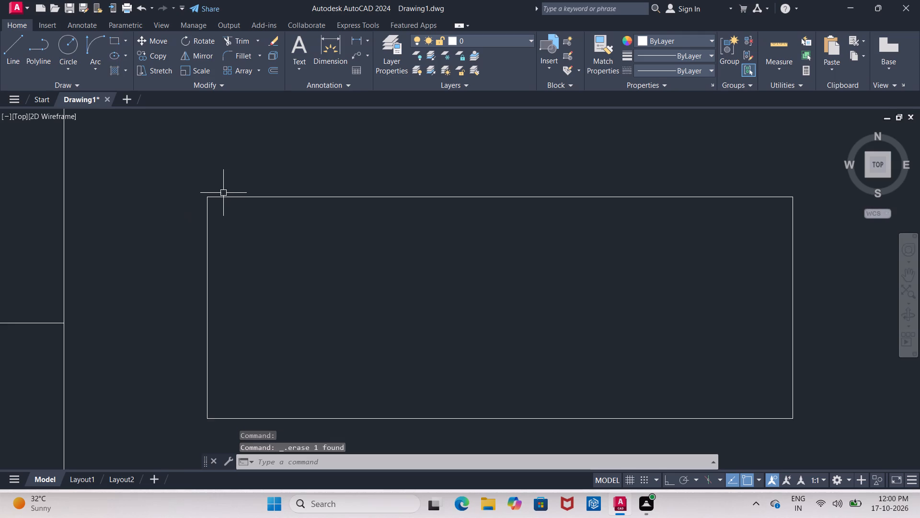
scroll(223, 193, down, 2)
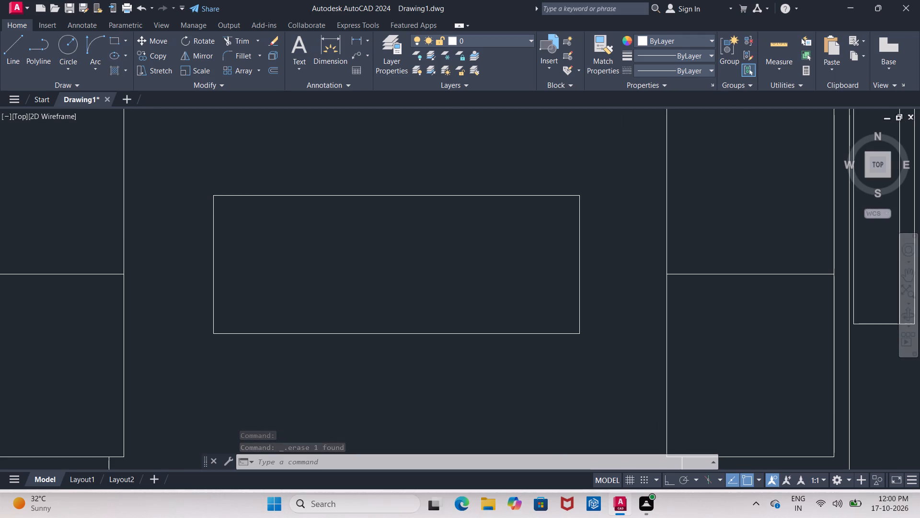
scroll(223, 193, down, 2)
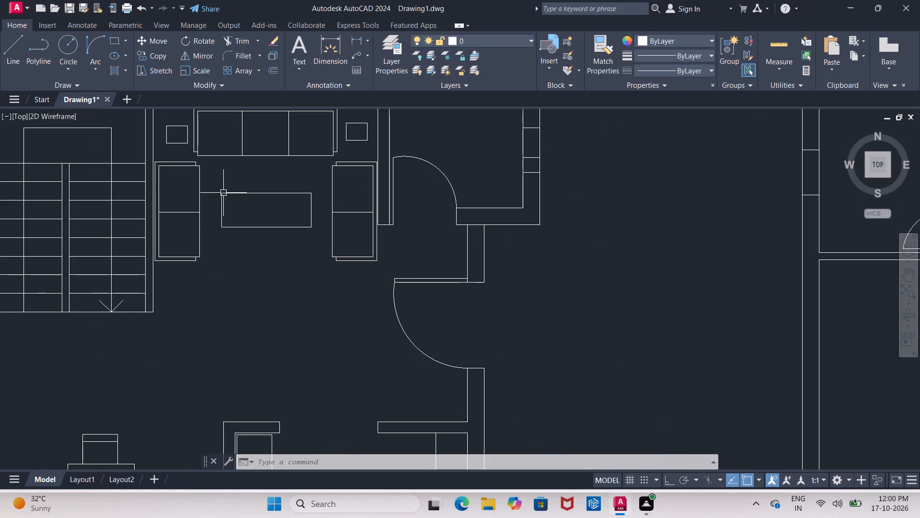
scroll(243, 190, down, 2)
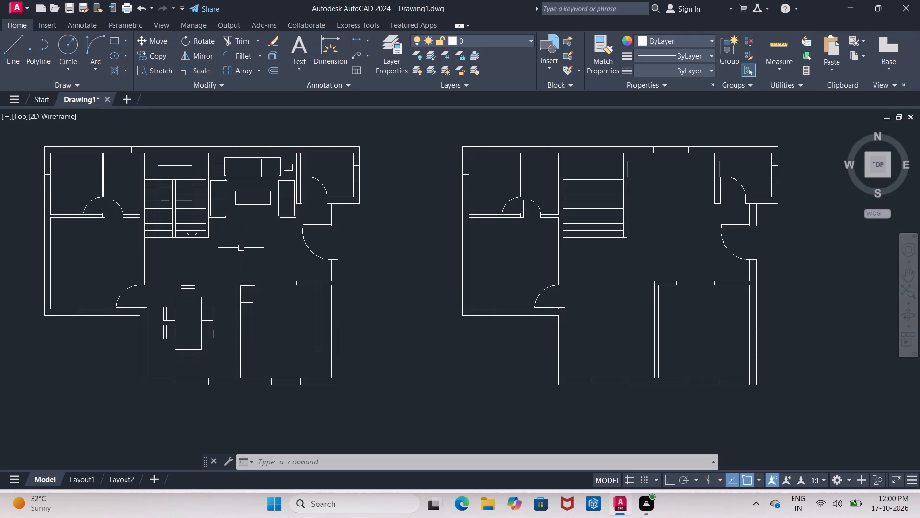
middle_drag(218, 271, 218, 271)
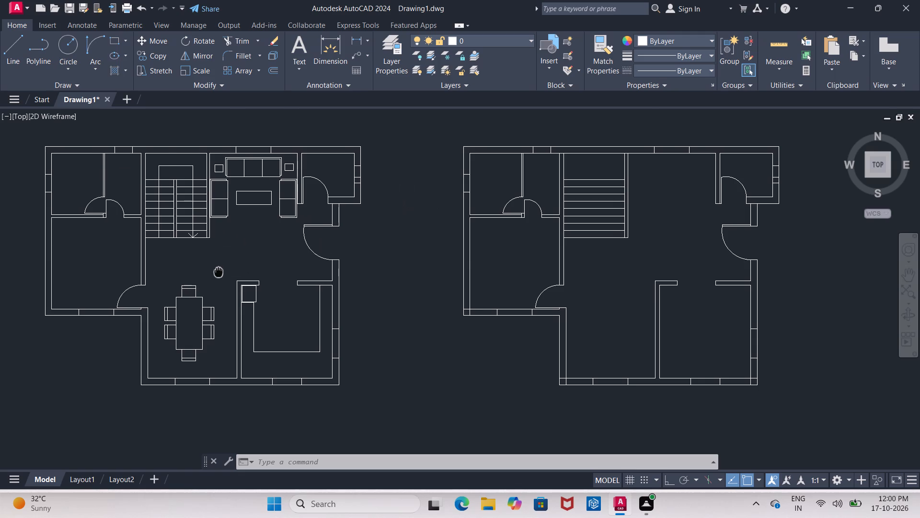
middle_drag(218, 271, 189, 273)
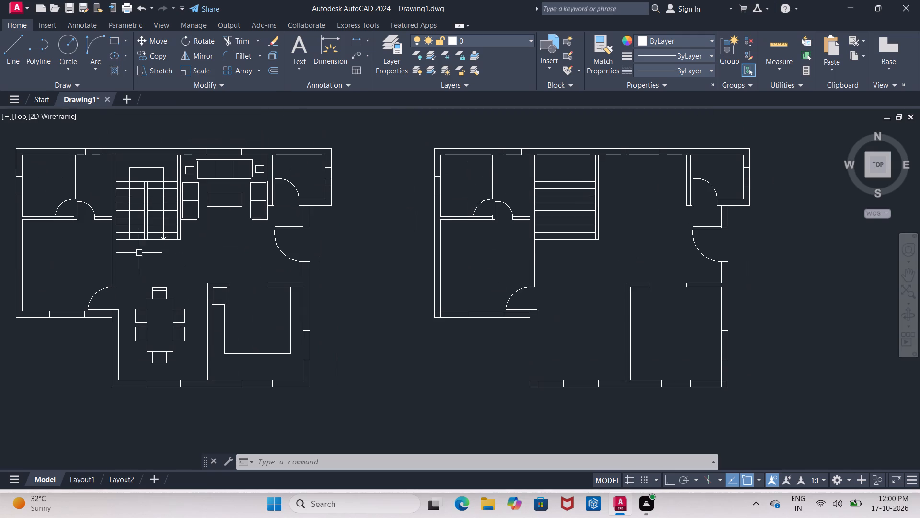
key(d)
key(c)
key(Return)
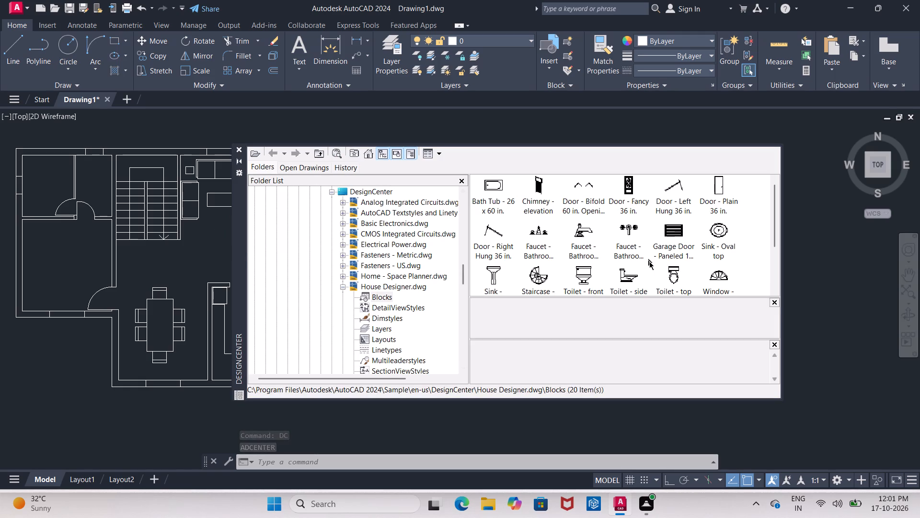
drag(677, 276, 228, 352)
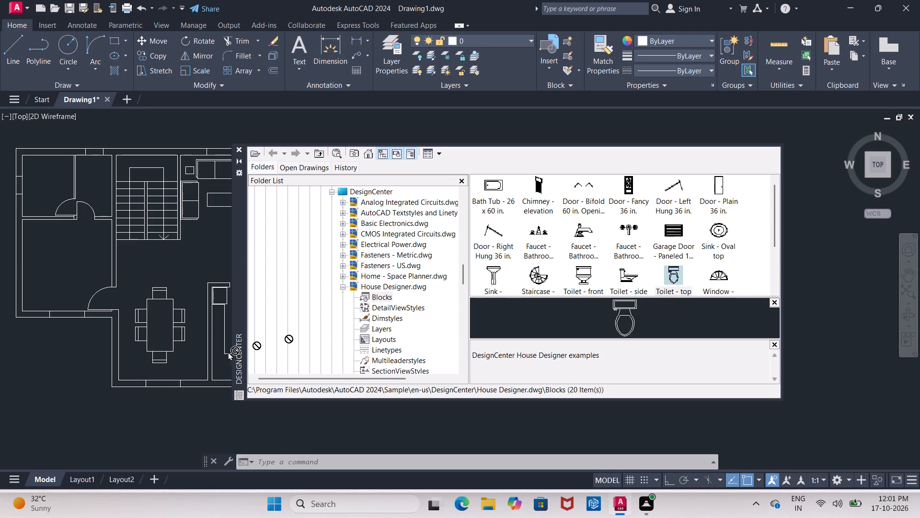
drag(228, 352, 52, 385)
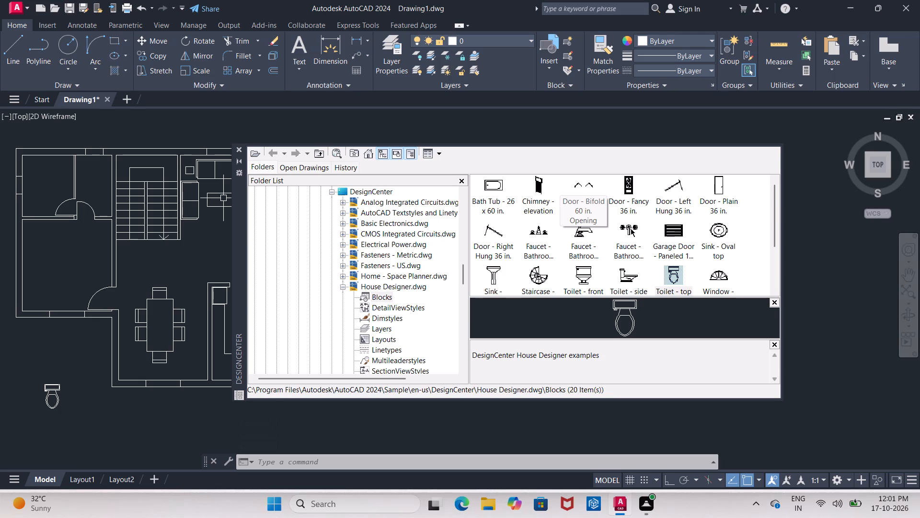
Insert the top-view bathroom faucet block from House Designer.dwg just below and beside the toilet, outside the left-hand plan.
drag(630, 228, 71, 421)
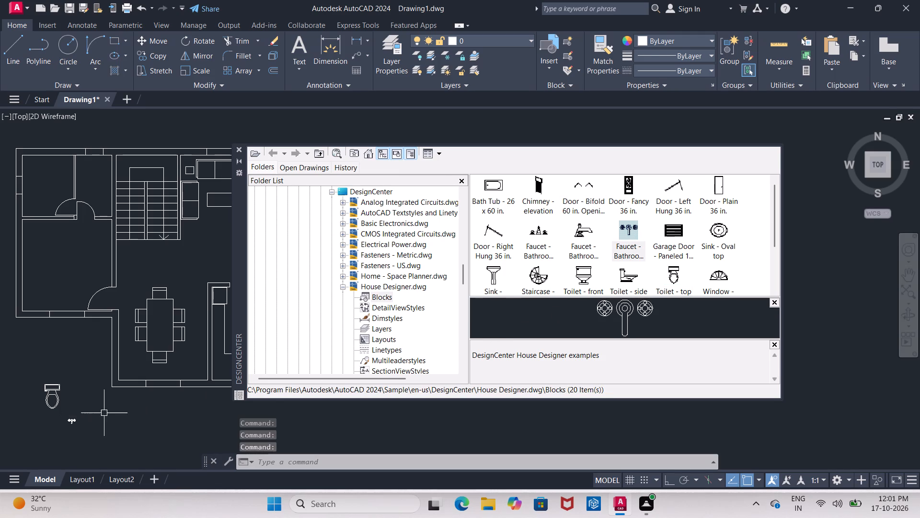
scroll(75, 420, up, 4)
scroll(75, 411, down, 2)
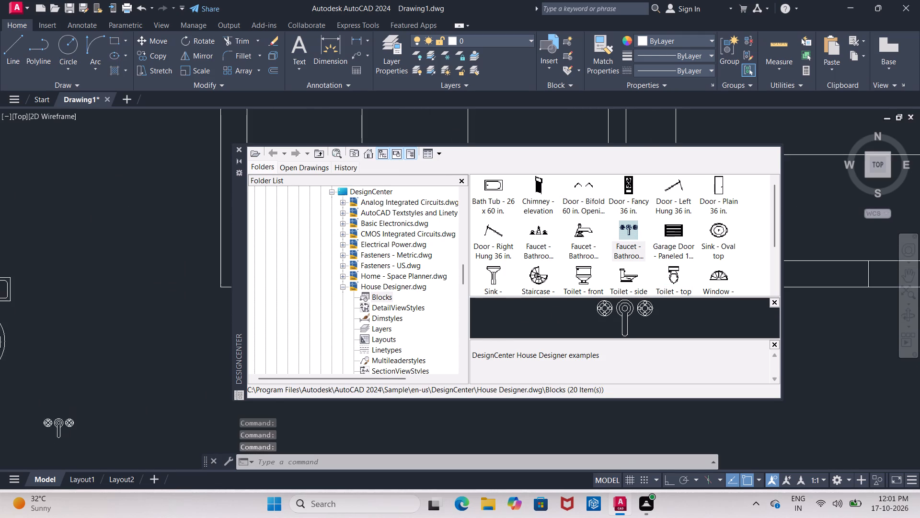
scroll(75, 411, down, 1)
middle_drag(75, 411, 94, 349)
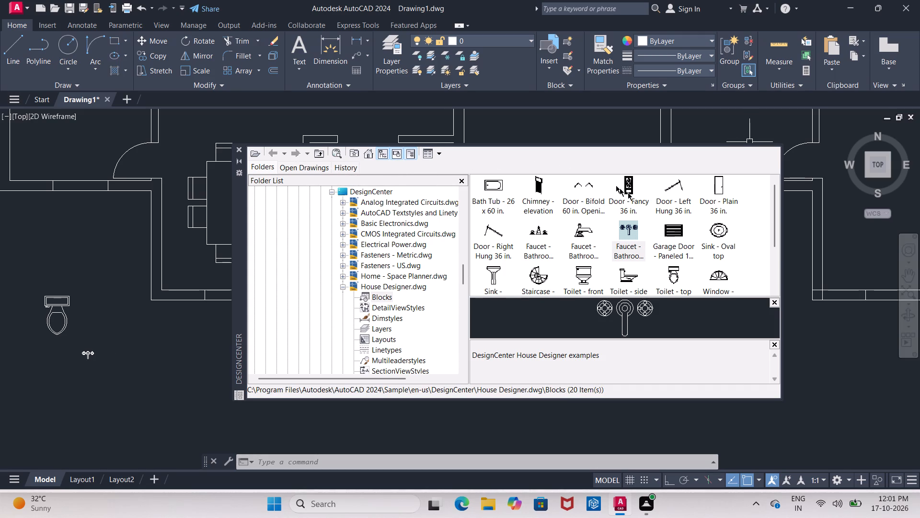
Look through the House Designer.dwg blocks in DesignCenter for further fixtures.
scroll(609, 261, down, 1)
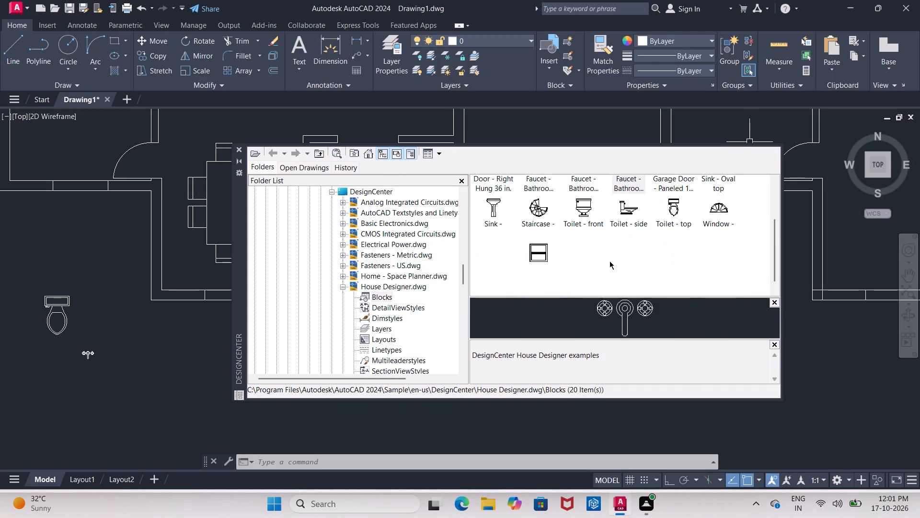
scroll(609, 260, up, 1)
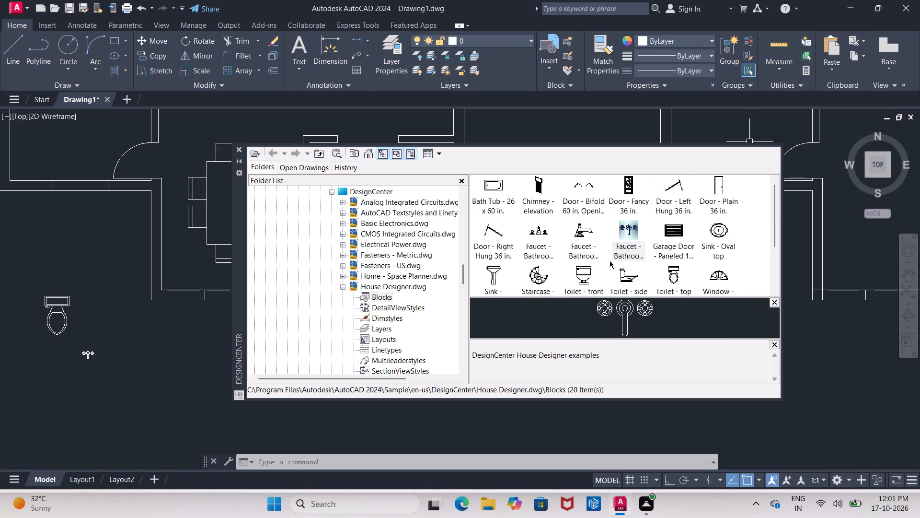
scroll(610, 258, up, 4)
double_click(348, 188)
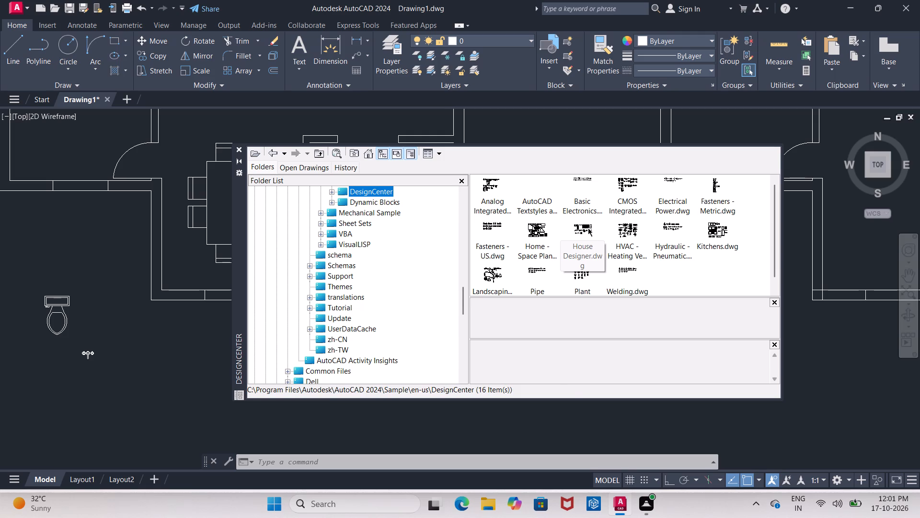
double_click(588, 228)
double_click(497, 184)
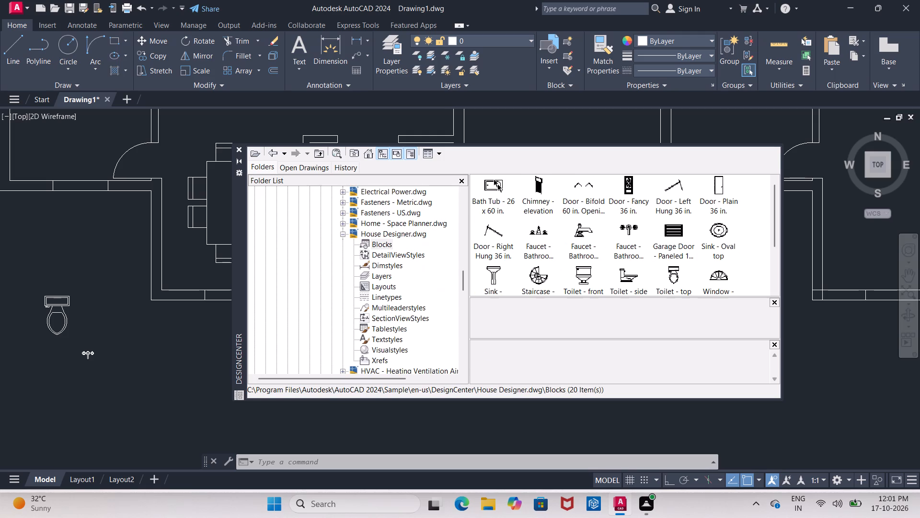
Insert the Bed - Queen block from Home - Space Planner.dwg in DesignCenter below the left-hand plan, to the right of the faucet.
double_click(275, 152)
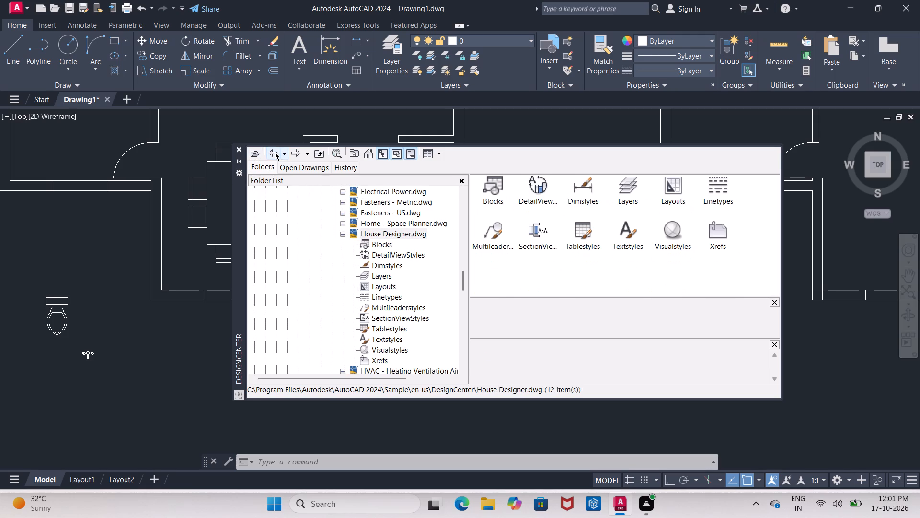
click(275, 154)
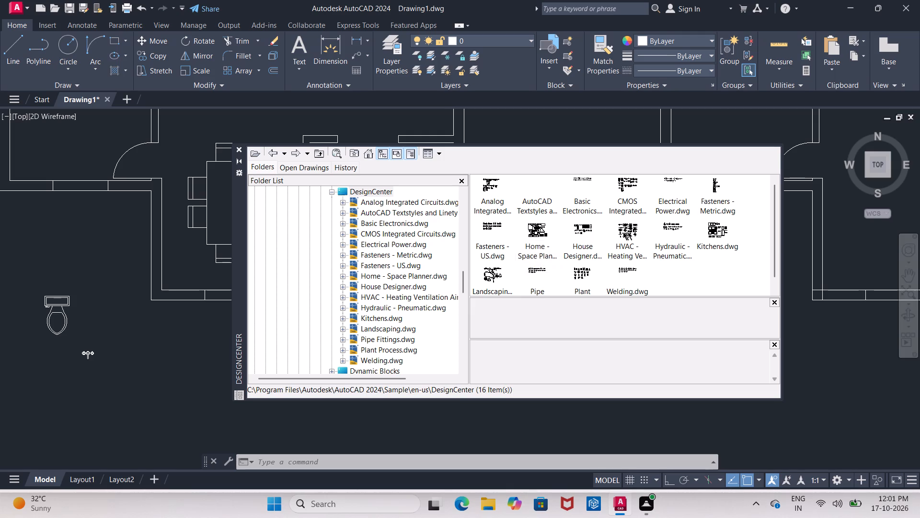
double_click(542, 230)
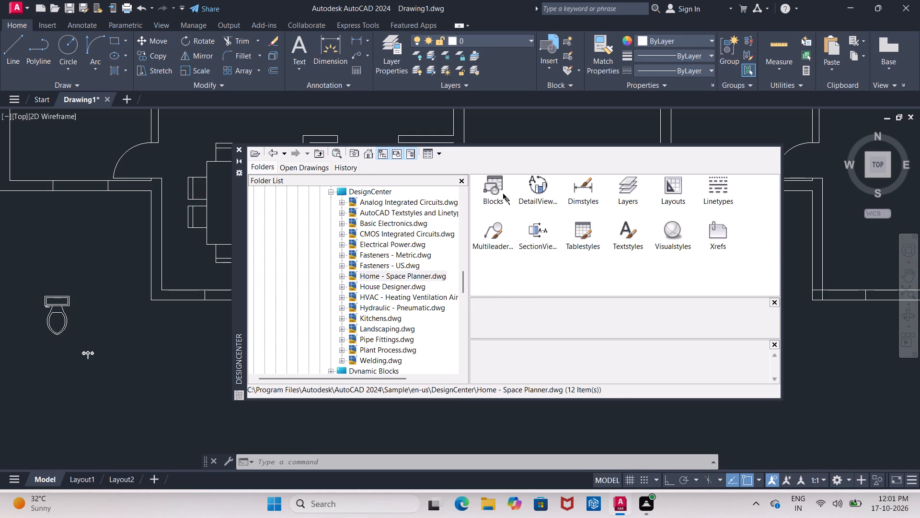
double_click(498, 188)
scroll(526, 209, down, 1)
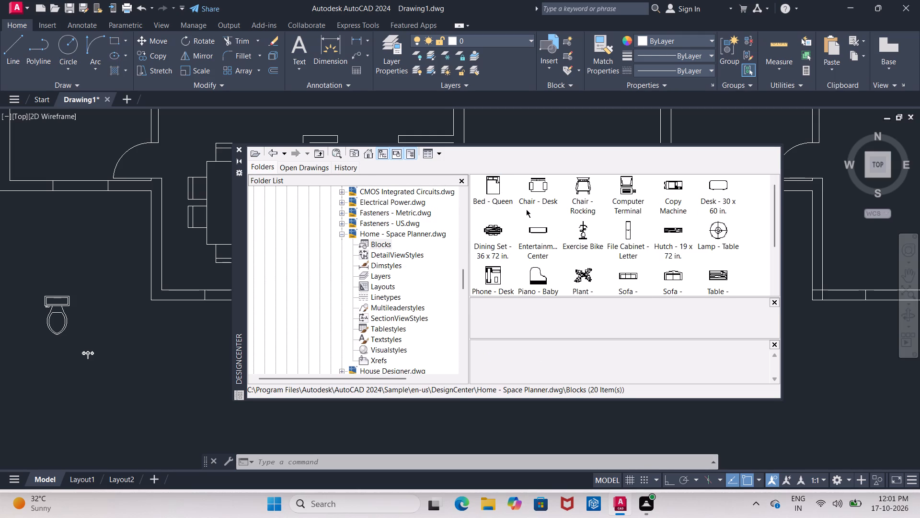
scroll(526, 209, up, 1)
drag(492, 180, 464, 241)
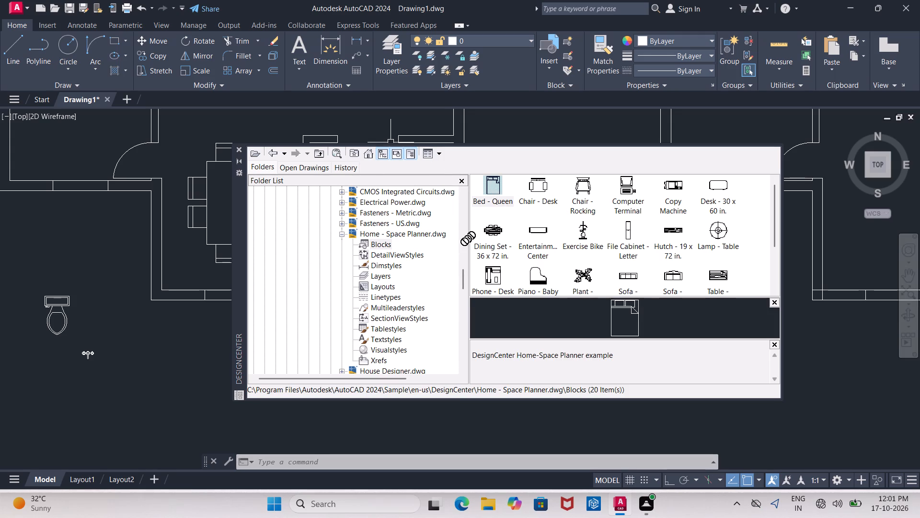
drag(464, 241, 173, 365)
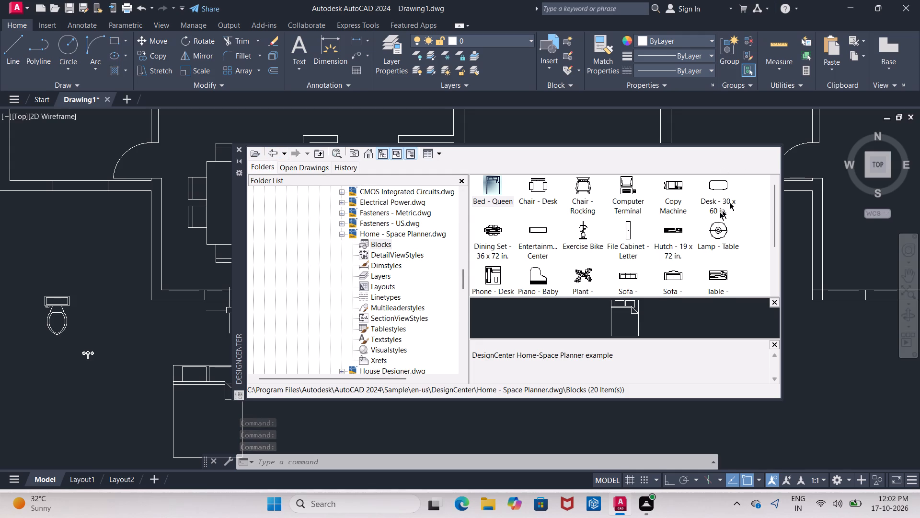
Insert the Lamp - Table block from Home - Space Planner.dwg at the upper-left corner of the queen bed.
drag(719, 231, 486, 320)
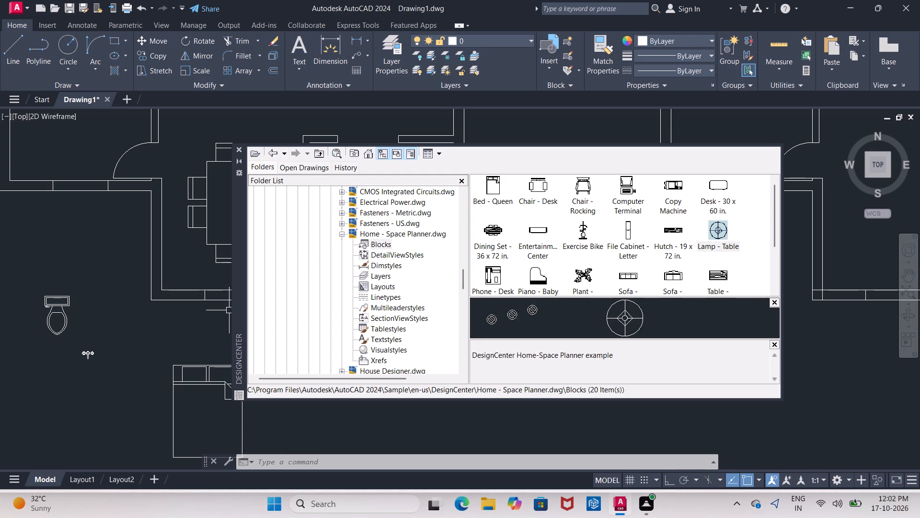
drag(486, 320, 181, 381)
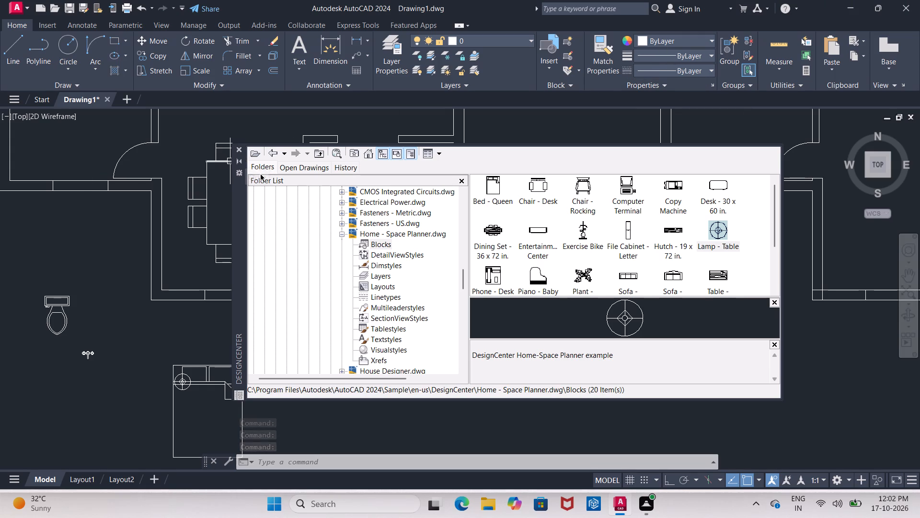
Insert the Sink-single - 30 in top block from Kitchens.dwg in DesignCenter just above the queen bed.
click(270, 156)
click(270, 156)
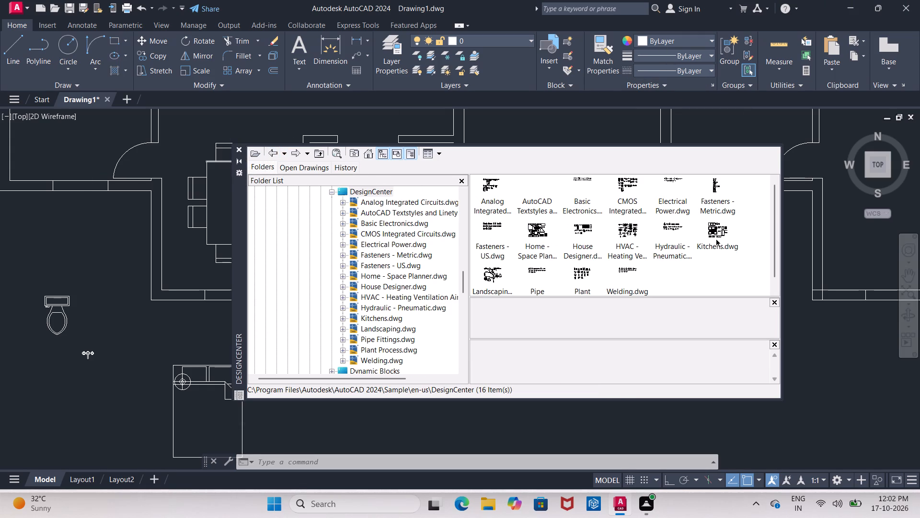
double_click(716, 239)
double_click(495, 184)
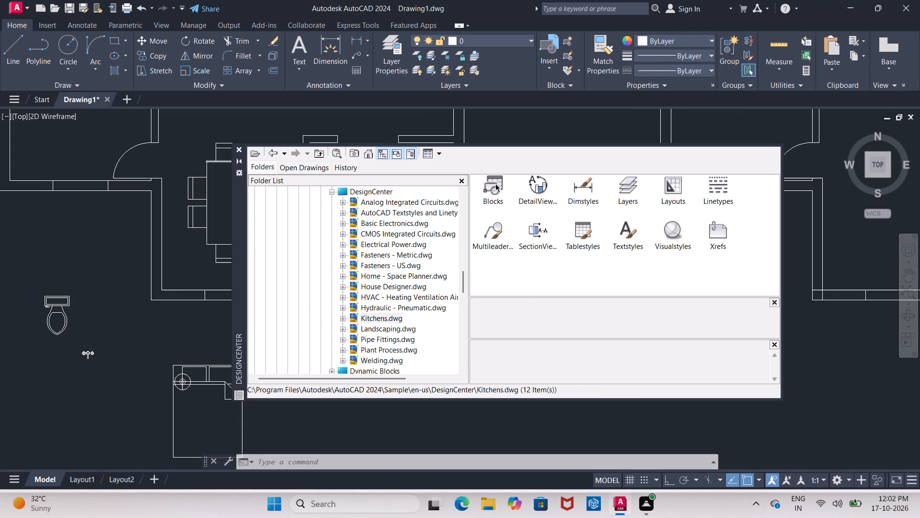
scroll(528, 214, down, 1)
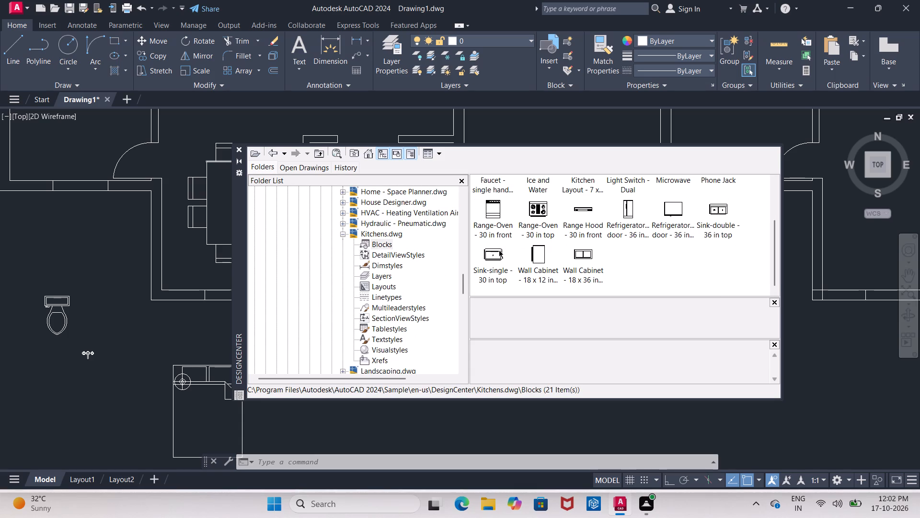
drag(499, 250, 190, 336)
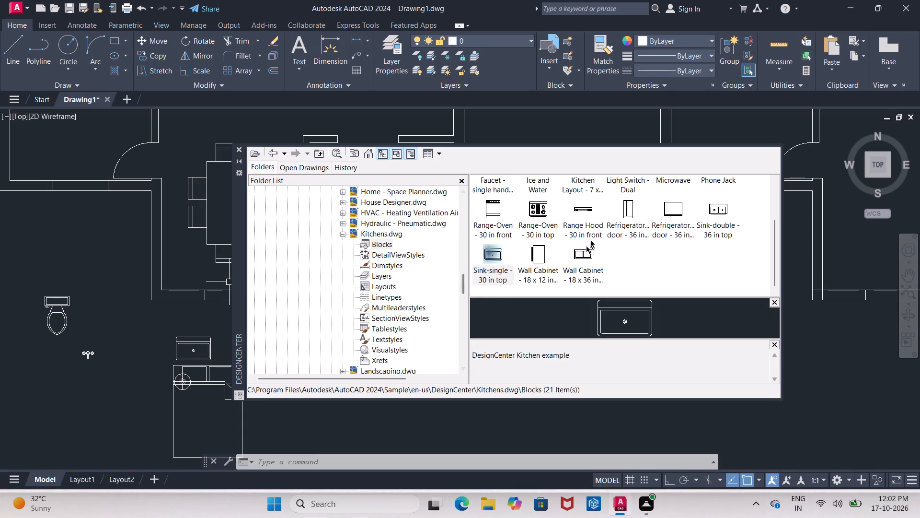
Insert the Range-Oven - 30 in top block from Kitchens.dwg below the gap between the two plans, and close DesignCenter.
drag(539, 206, 529, 256)
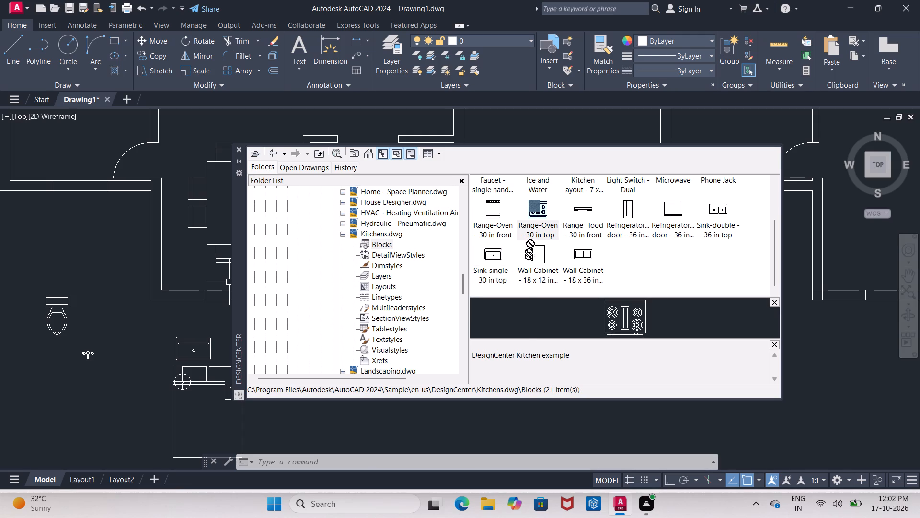
drag(529, 256, 522, 408)
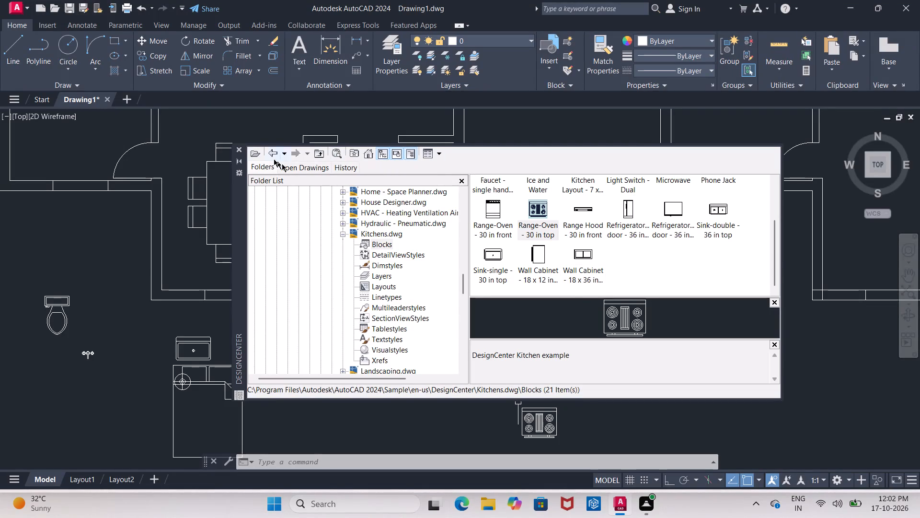
click(236, 146)
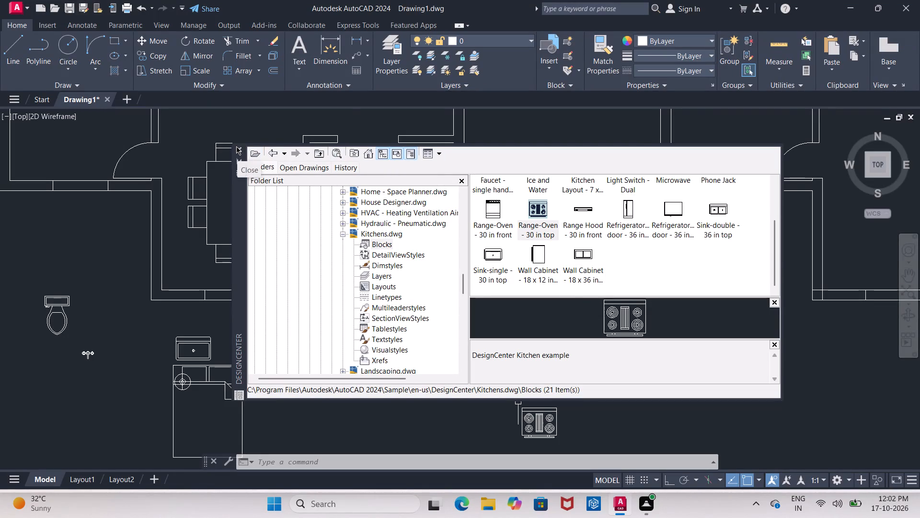
Move the toilet from below the left-hand plan into its upper-left bathroom, with the tank at the top wall.
scroll(238, 153, down, 2)
middle_drag(244, 187, 280, 288)
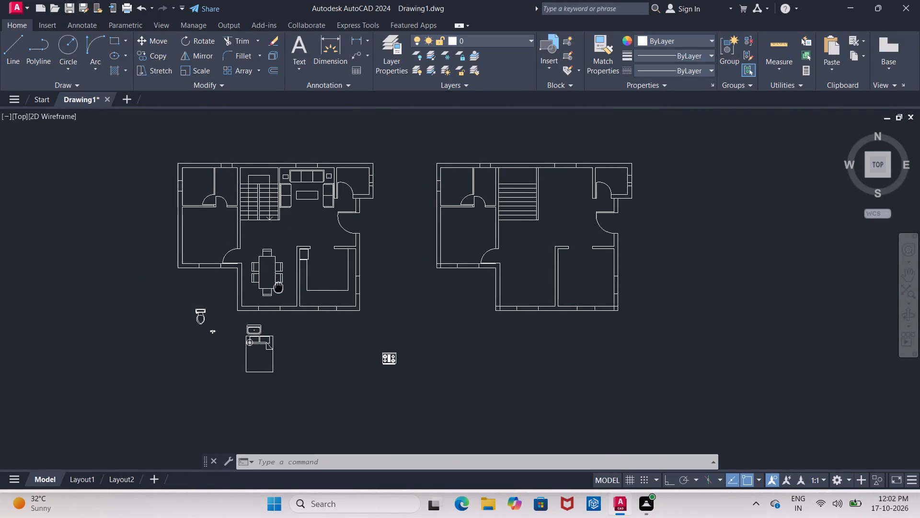
middle_drag(280, 288, 319, 303)
scroll(253, 326, up, 1)
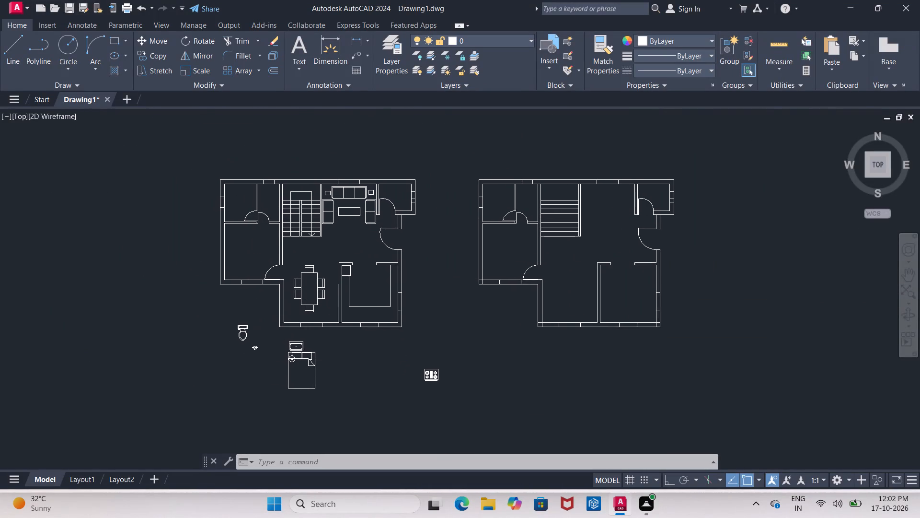
click(213, 314)
click(259, 350)
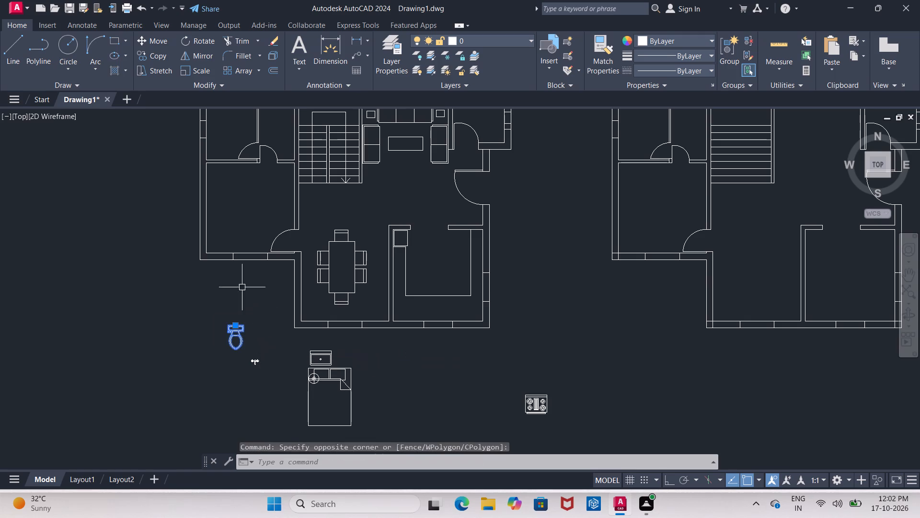
click(152, 43)
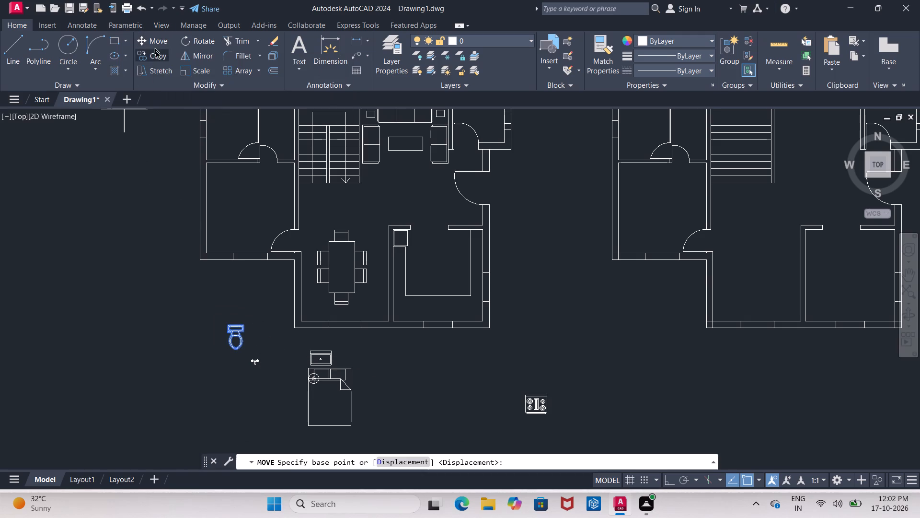
click(235, 328)
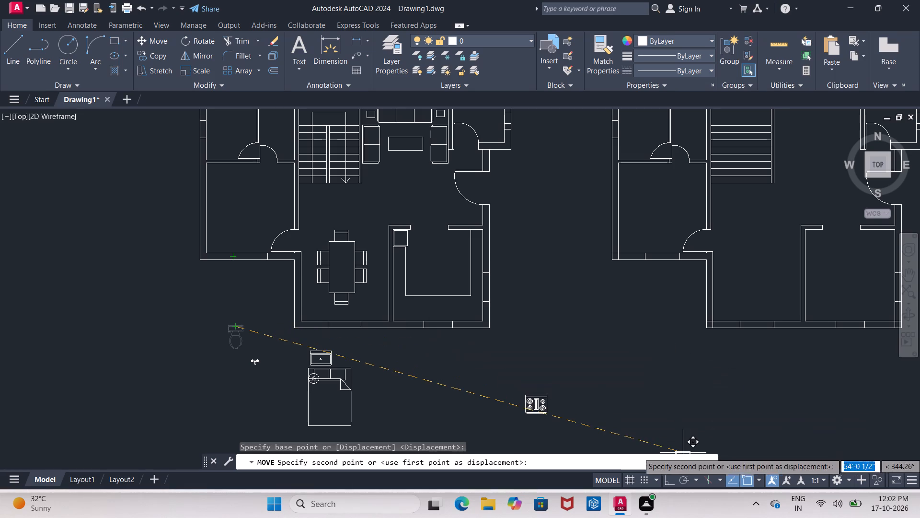
click(673, 482)
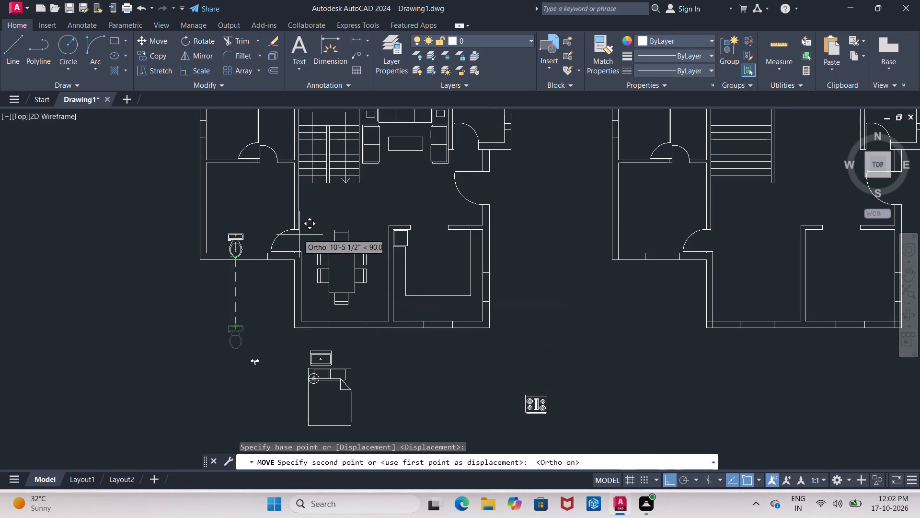
middle_drag(289, 230, 294, 322)
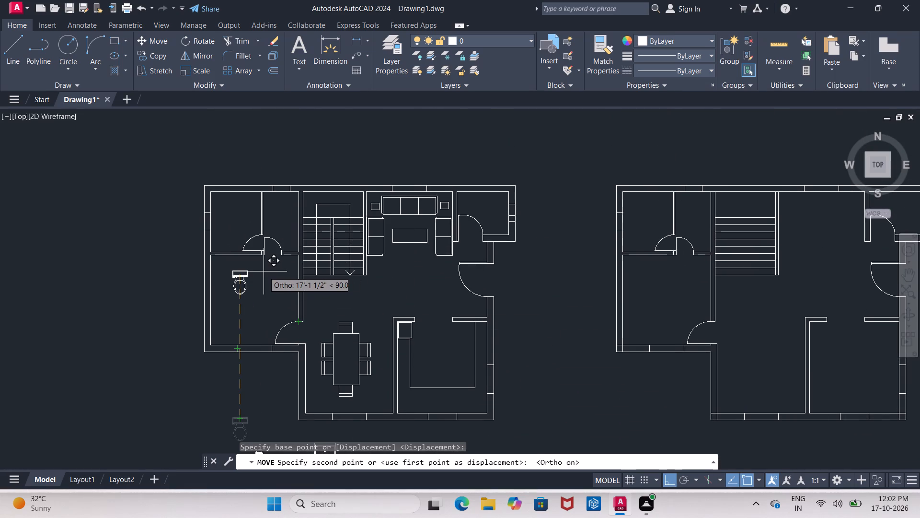
scroll(264, 200, up, 3)
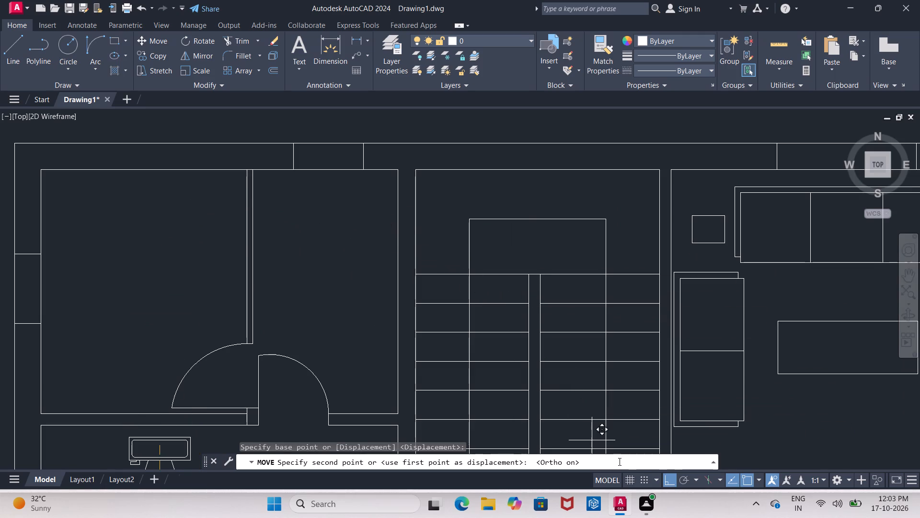
click(669, 483)
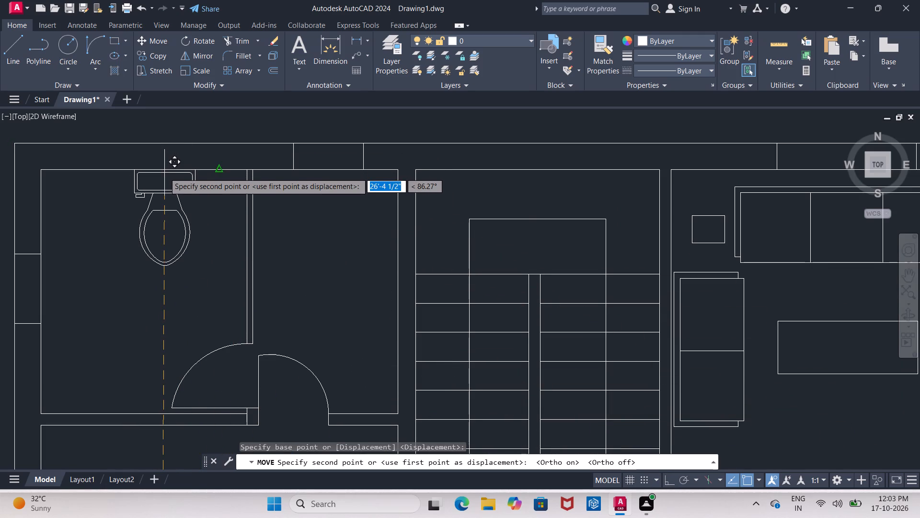
scroll(164, 175, up, 1)
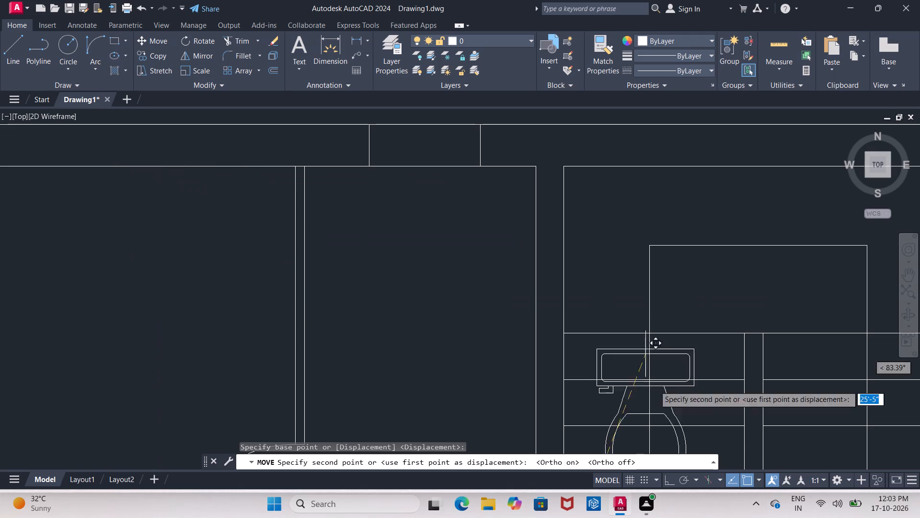
click(152, 171)
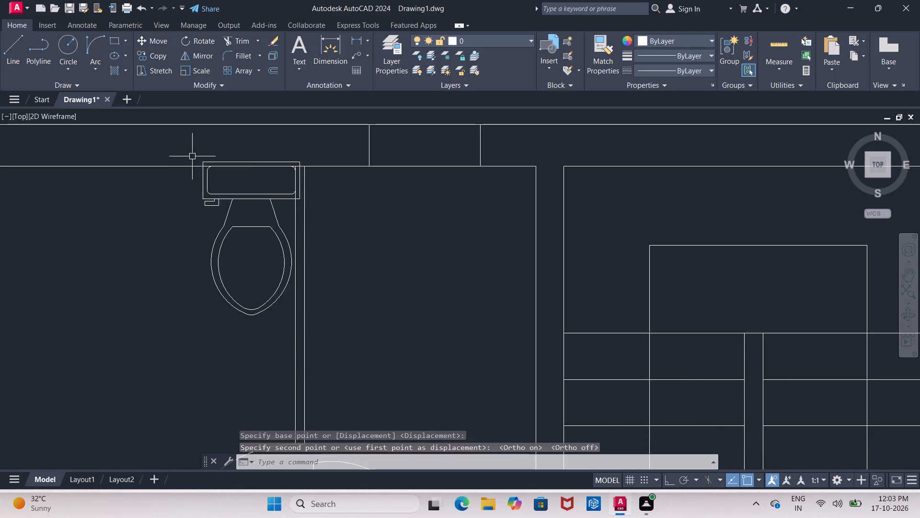
Move the toilet about 1'-7" away from the bathroom's partition wall, keeping its tank against the top wall.
click(192, 156)
click(306, 301)
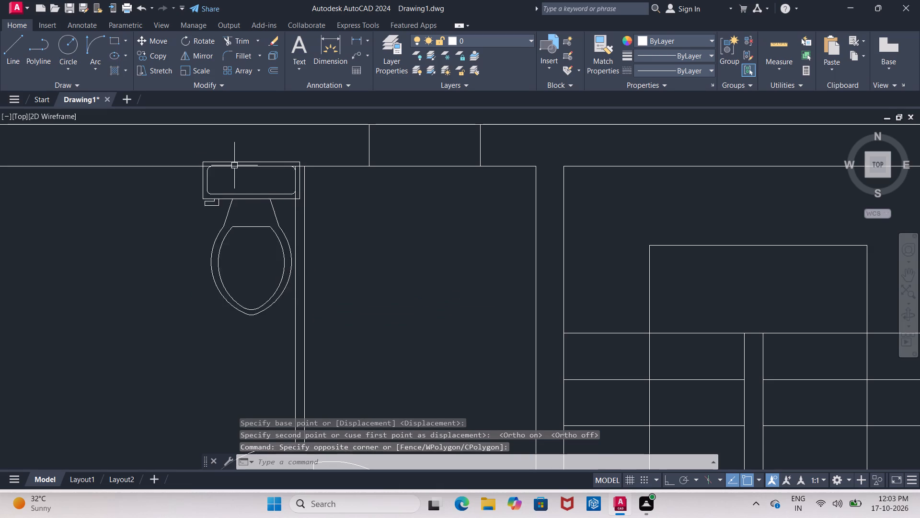
click(234, 165)
click(142, 41)
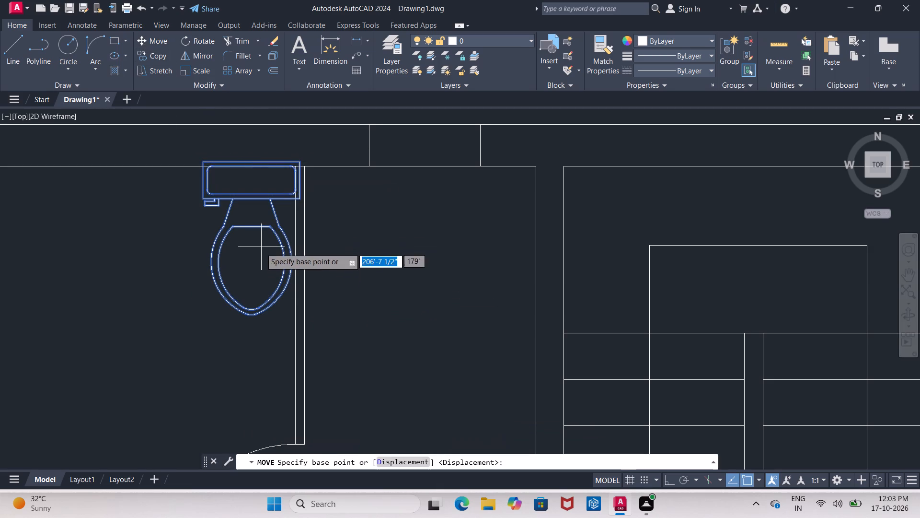
click(259, 259)
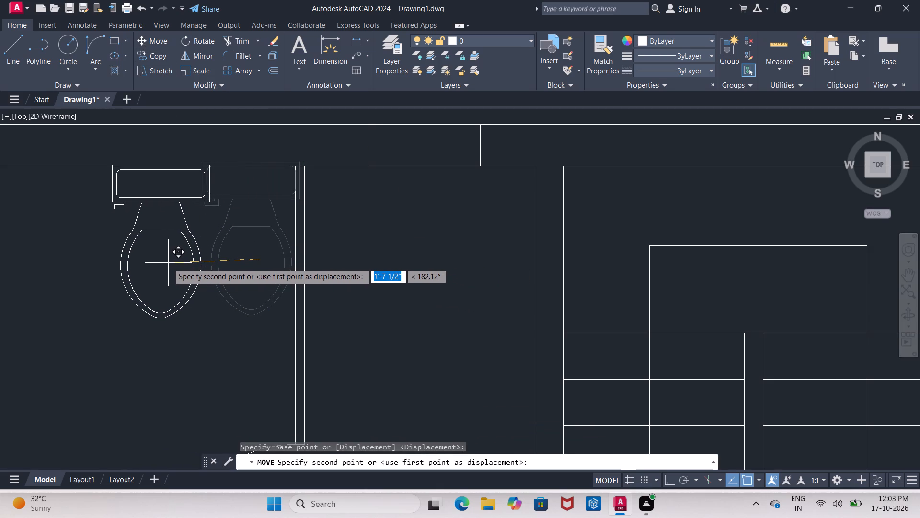
scroll(168, 263, down, 1)
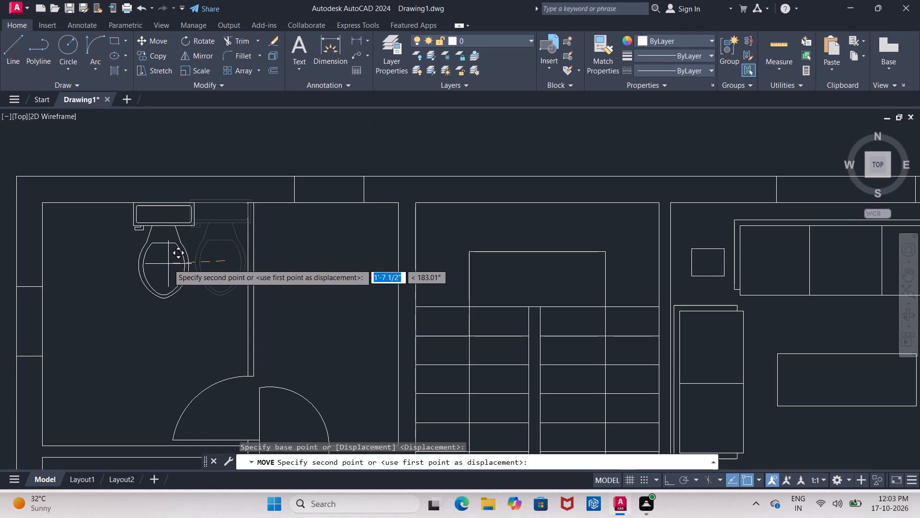
click(171, 264)
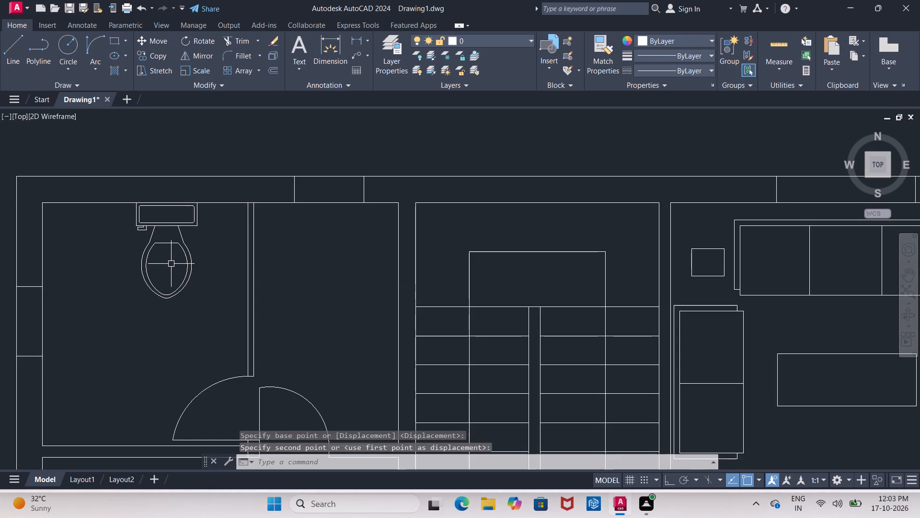
Move the single sink from above the queen bed to the clear space up and to the left of the bed.
scroll(181, 270, down, 4)
middle_drag(181, 270, 190, 237)
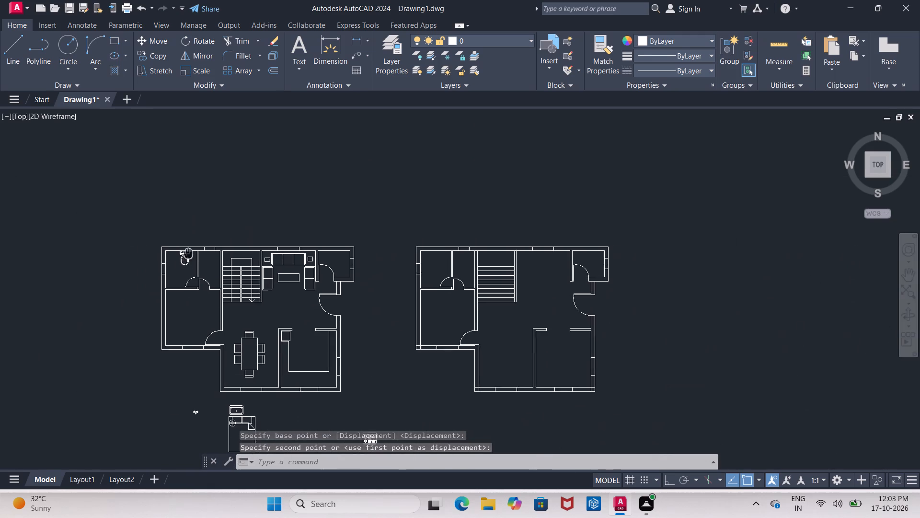
middle_drag(190, 237, 190, 193)
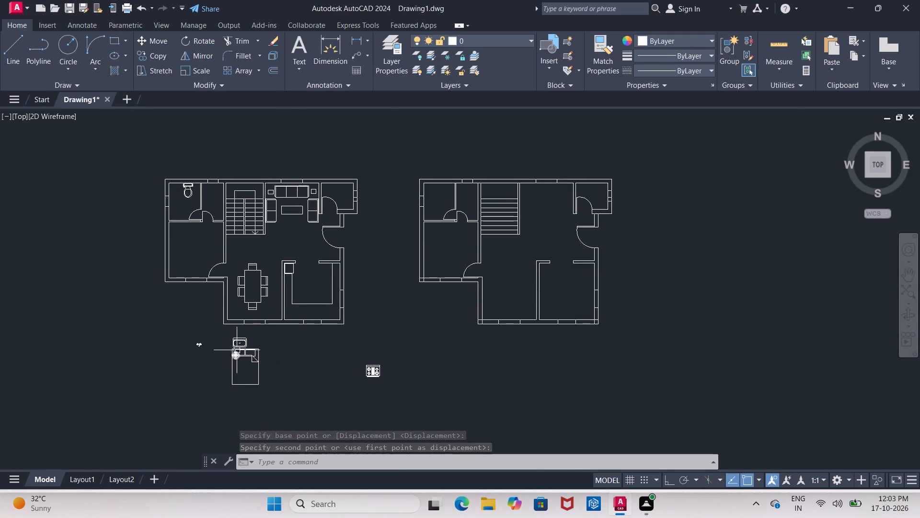
scroll(237, 350, up, 4)
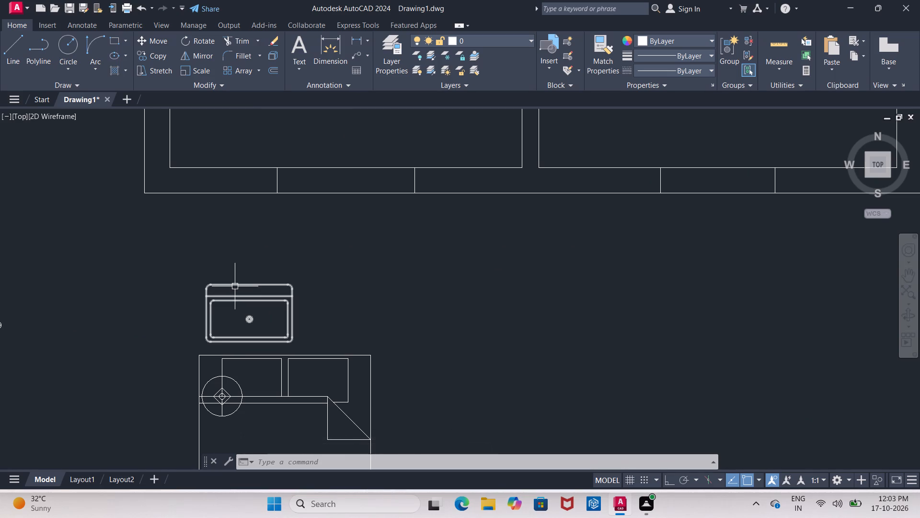
click(230, 284)
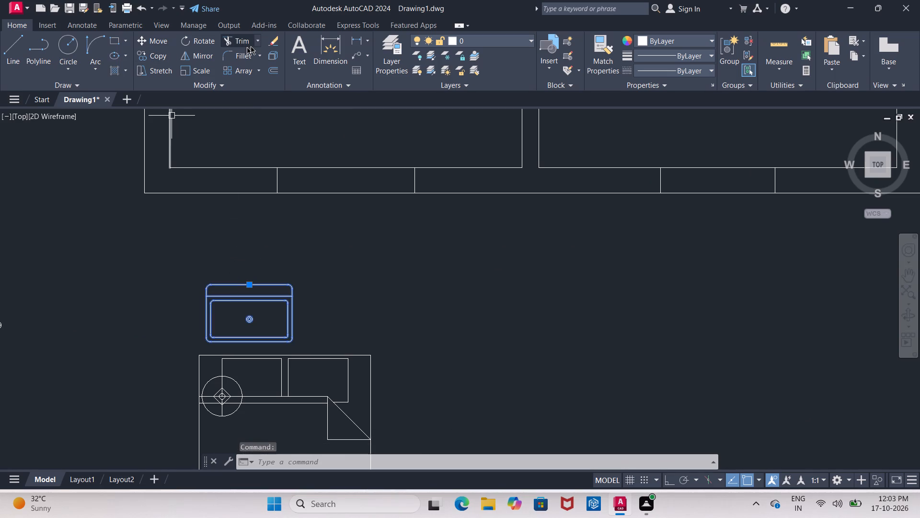
click(160, 44)
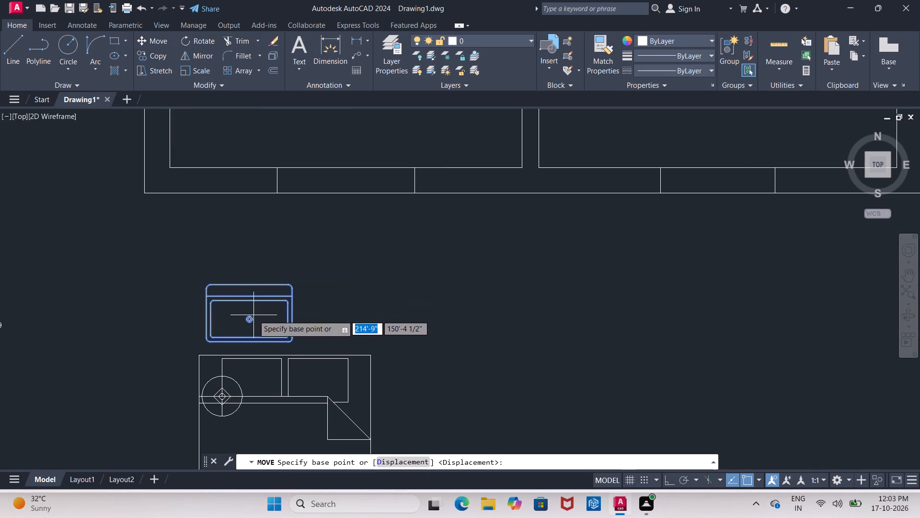
click(247, 320)
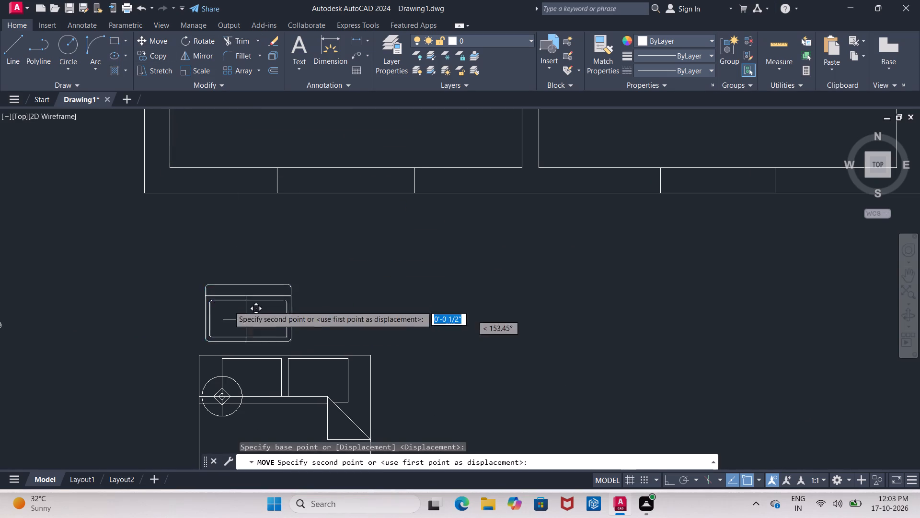
click(116, 294)
Scale the single sink down to less than half its size, using its lower-right corner as base point.
drag(62, 248, 65, 254)
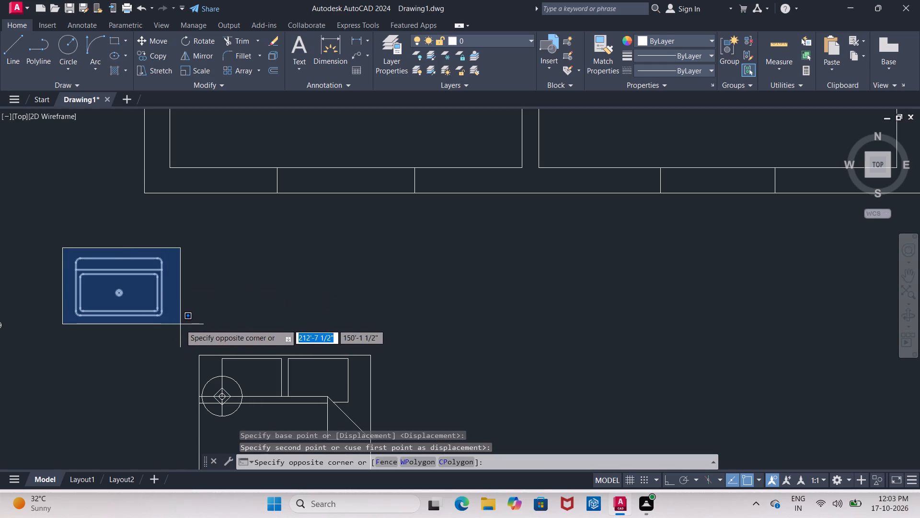
click(180, 324)
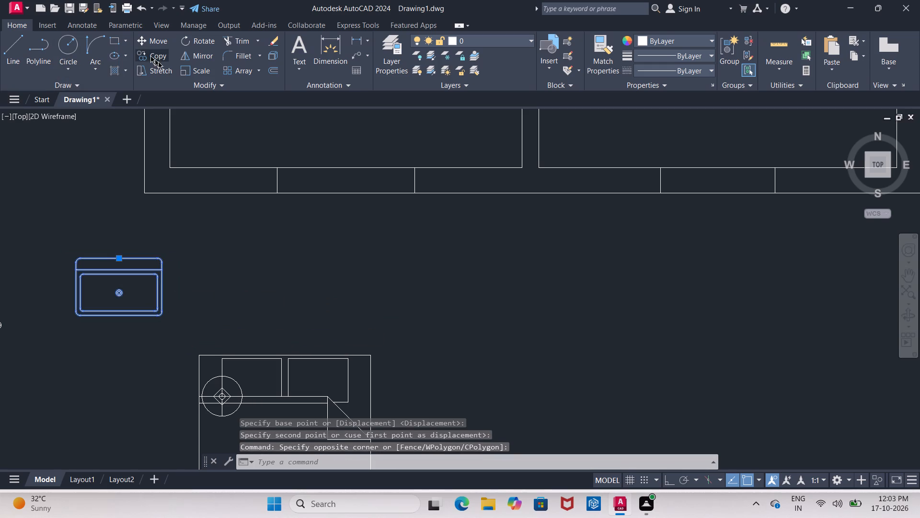
click(183, 72)
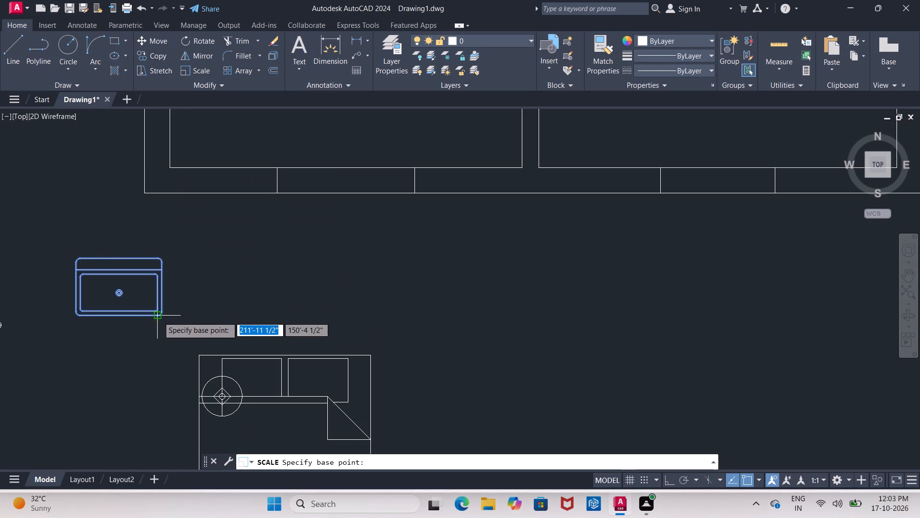
click(158, 317)
click(146, 303)
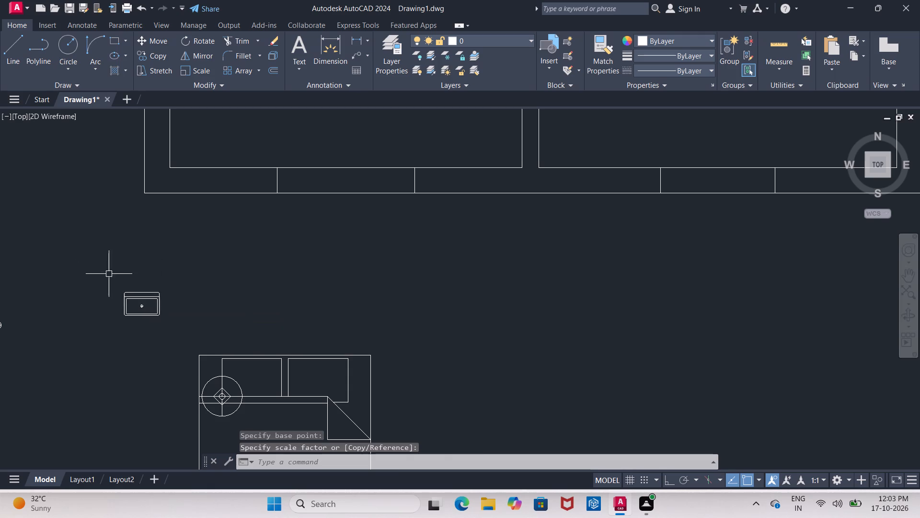
Move the reduced sink into the left-hand plan's upper-left bathroom, beside the toilet in the corner of the top and partition walls.
click(107, 272)
click(163, 318)
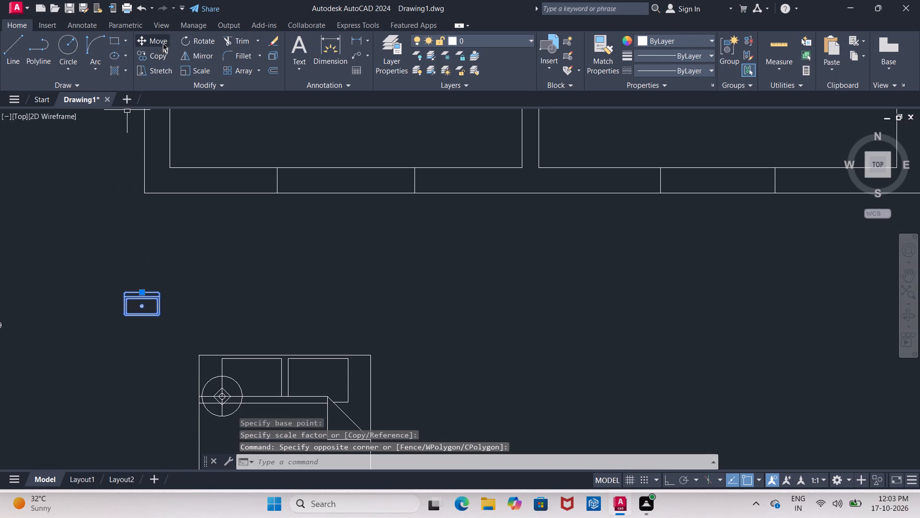
click(163, 42)
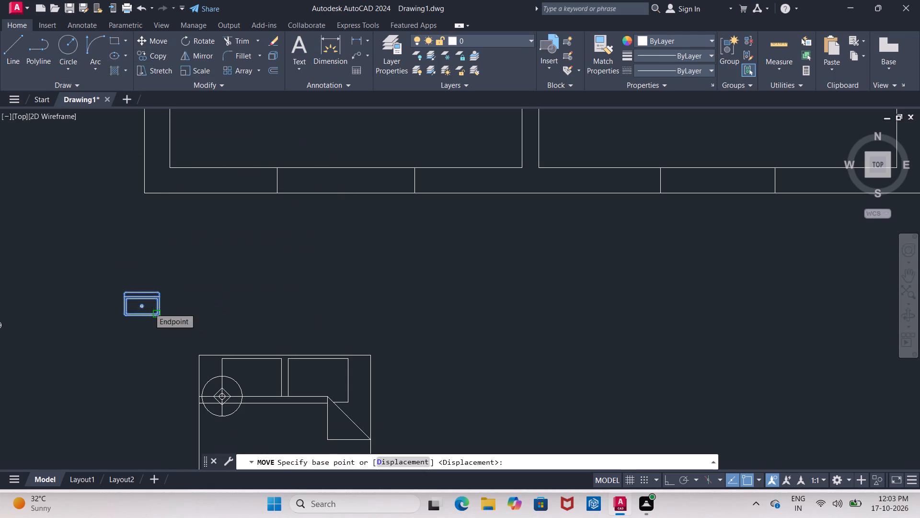
click(149, 308)
middle_drag(229, 200, 225, 360)
scroll(230, 268, down, 1)
scroll(224, 360, down, 2)
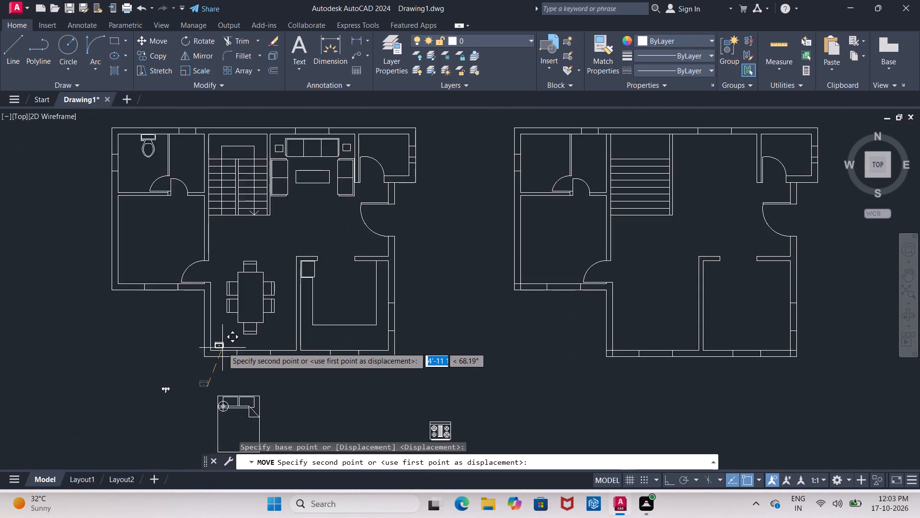
scroll(222, 347, down, 1)
scroll(176, 236, up, 4)
middle_drag(177, 231, 153, 356)
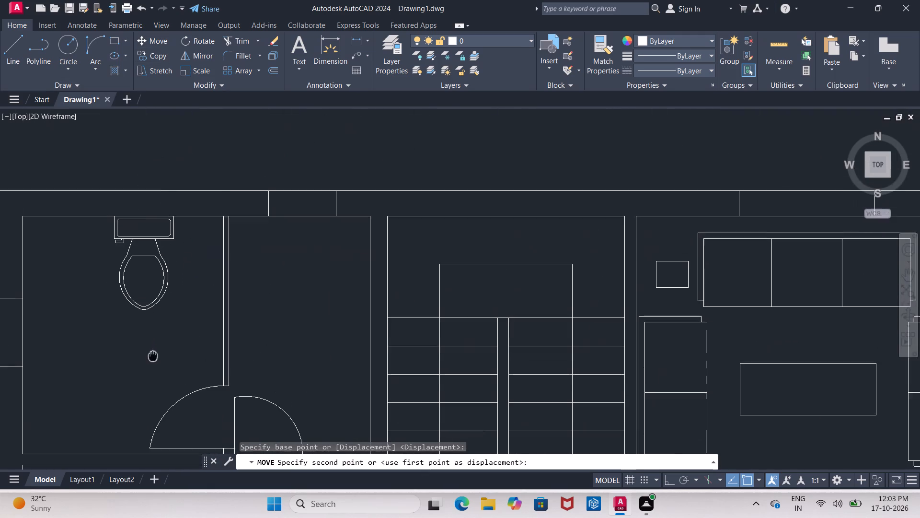
scroll(216, 288, up, 3)
middle_drag(214, 277, 223, 407)
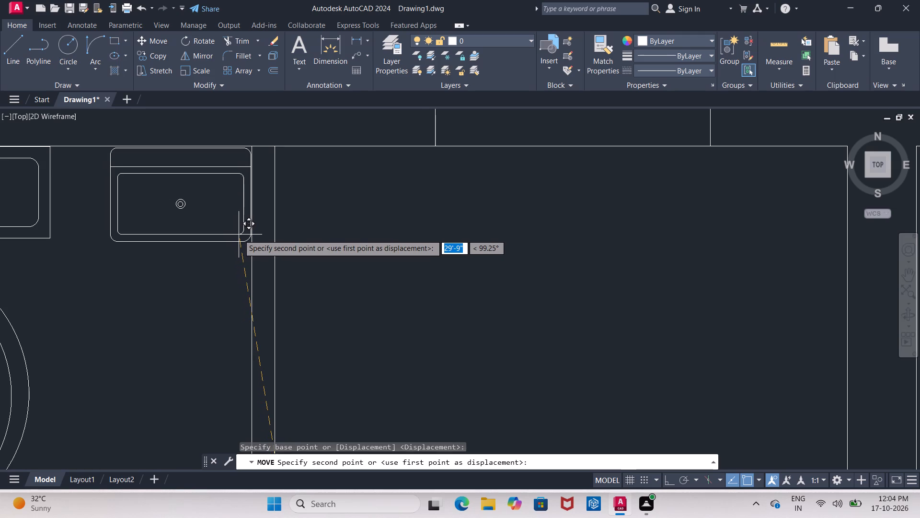
click(239, 235)
With Ortho on, draw a vertical line just left of the toilet, from above the top wall to below the bathroom's bottom wall.
scroll(239, 235, down, 4)
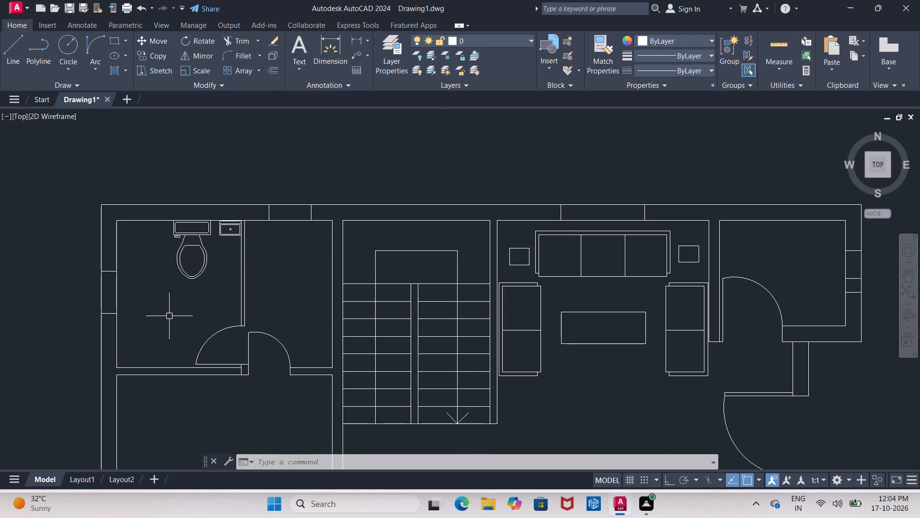
click(9, 58)
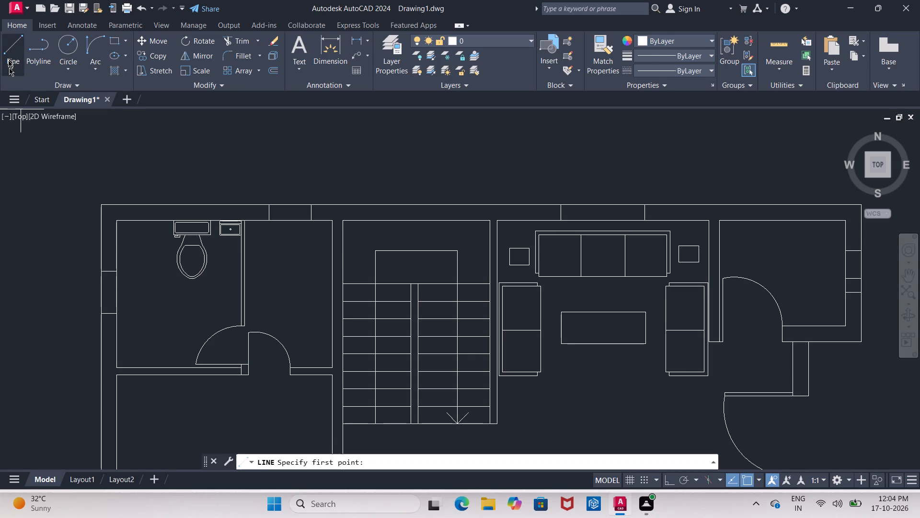
click(162, 193)
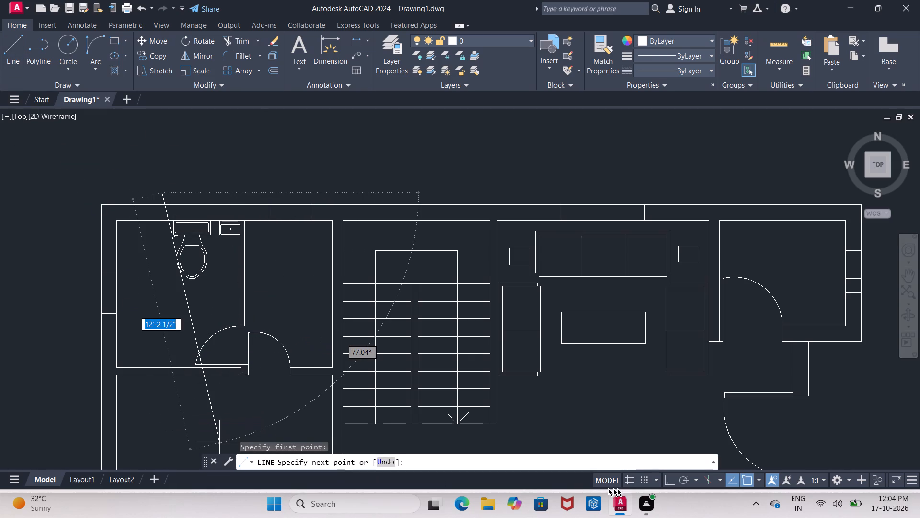
click(663, 480)
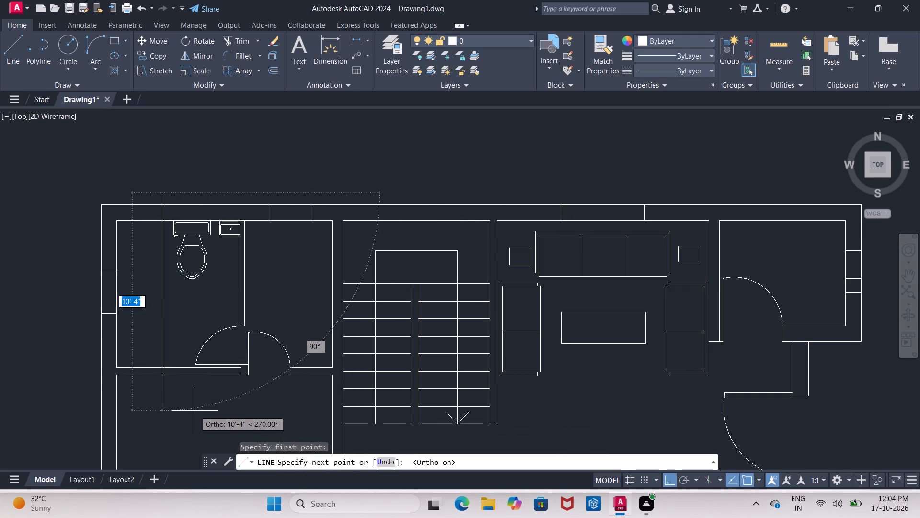
click(183, 388)
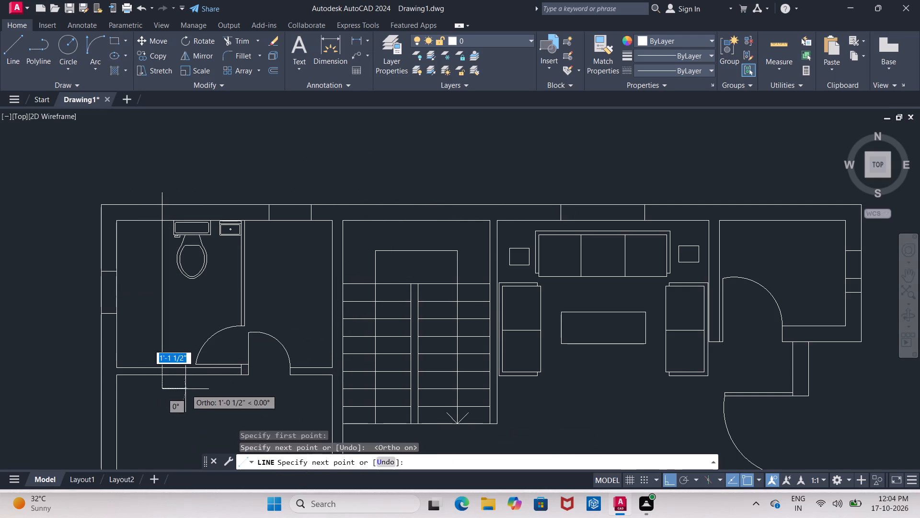
key(Escape)
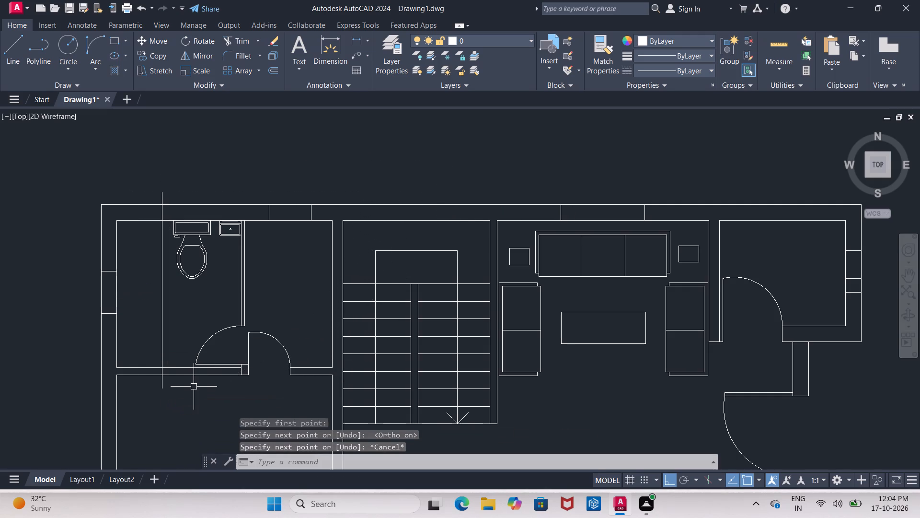
Trim the vertical line to the bathroom's inner top and bottom wall faces and delete the leftover piece above the outer wall.
text(TR)
key(Return)
key(Return)
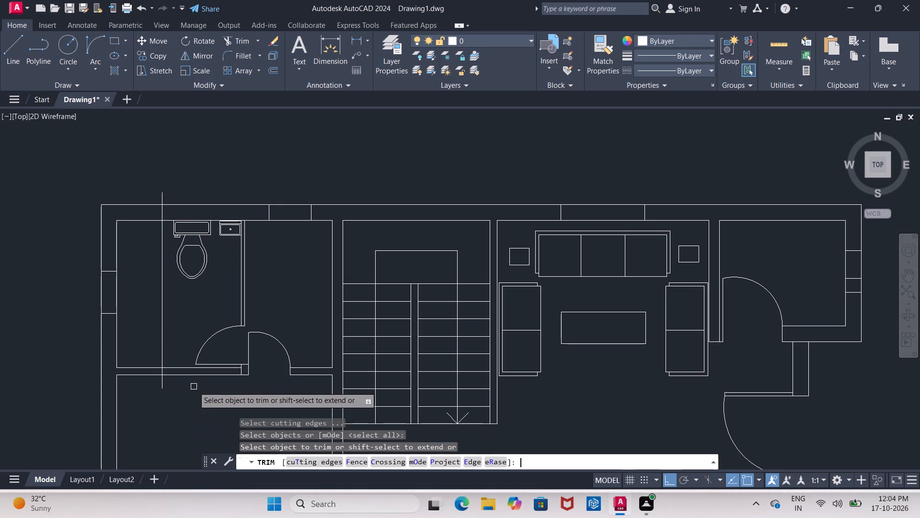
scroll(183, 395, up, 2)
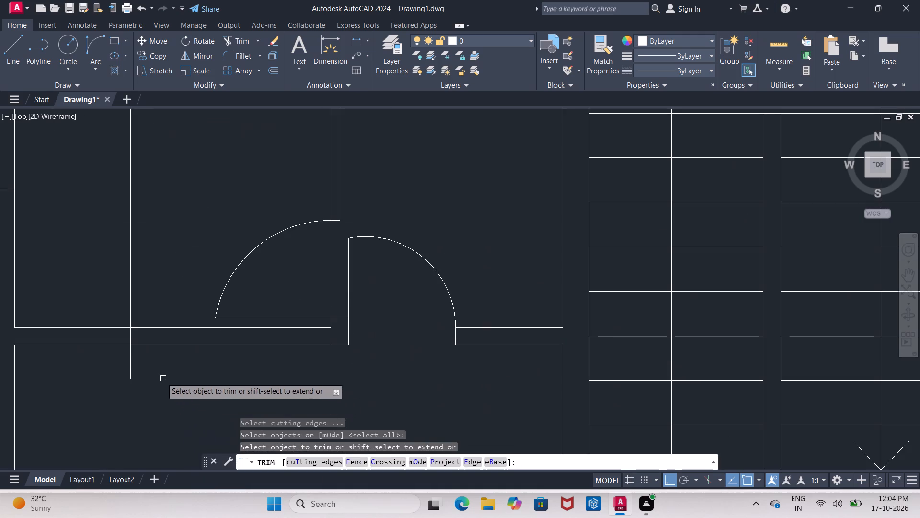
click(132, 359)
click(130, 338)
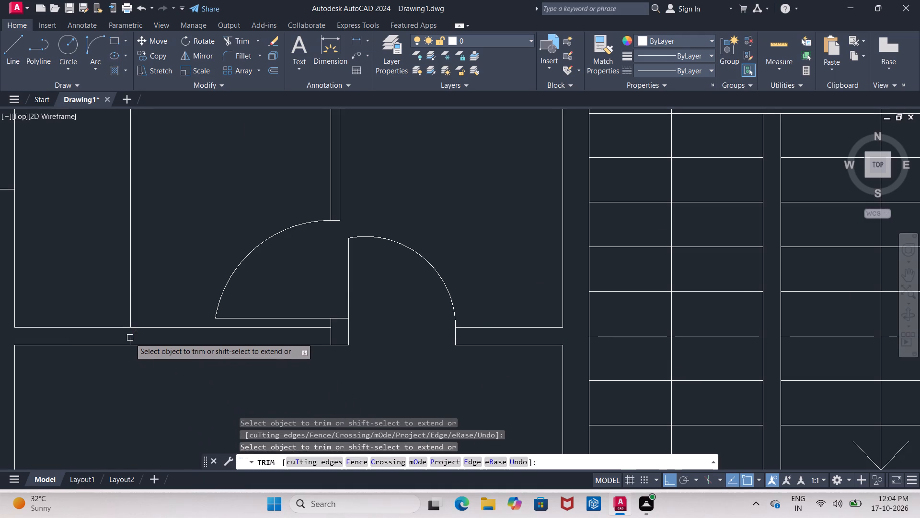
scroll(130, 338, down, 4)
scroll(125, 262, up, 4)
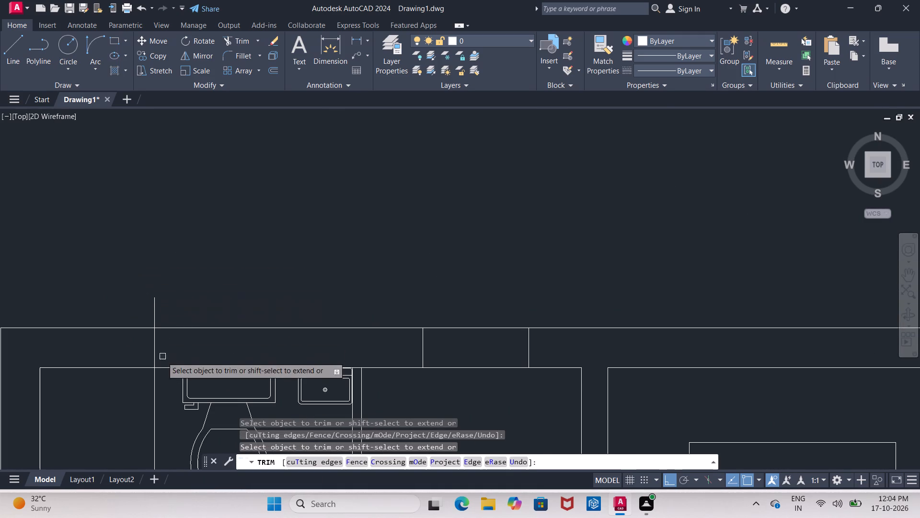
click(155, 361)
click(155, 310)
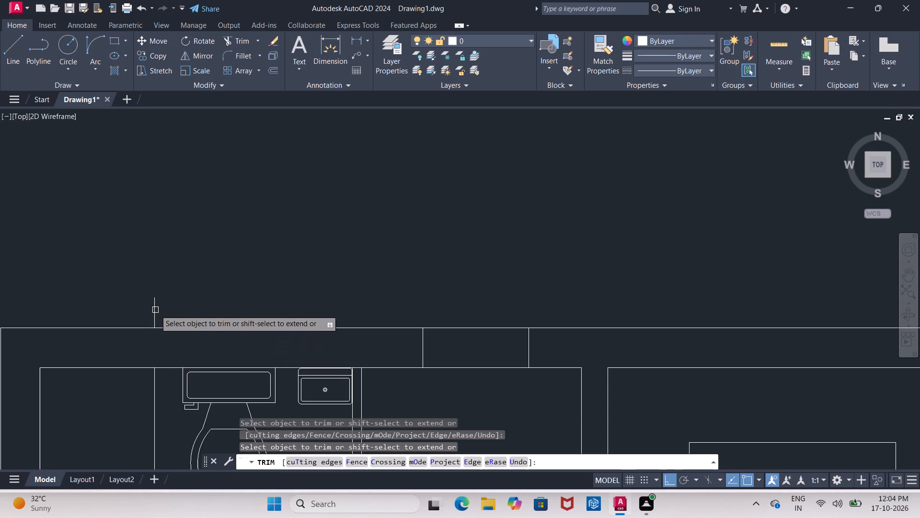
key(Escape)
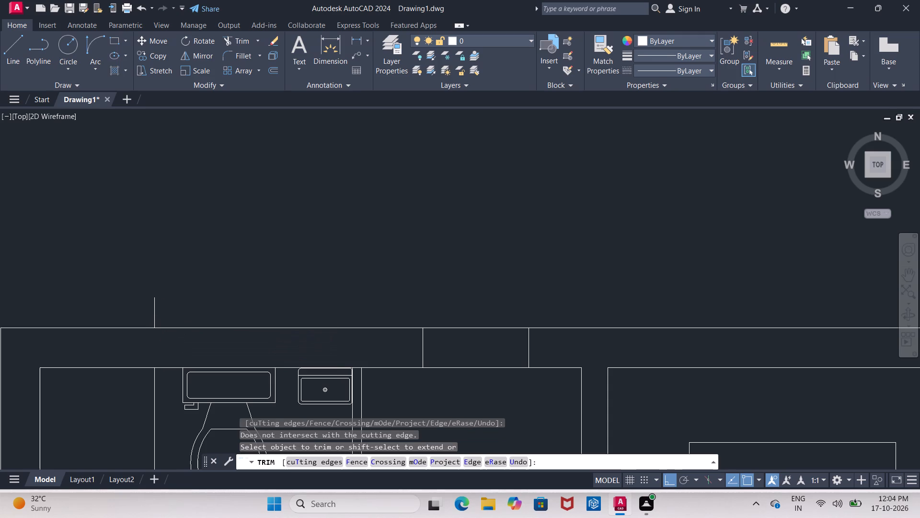
click(155, 310)
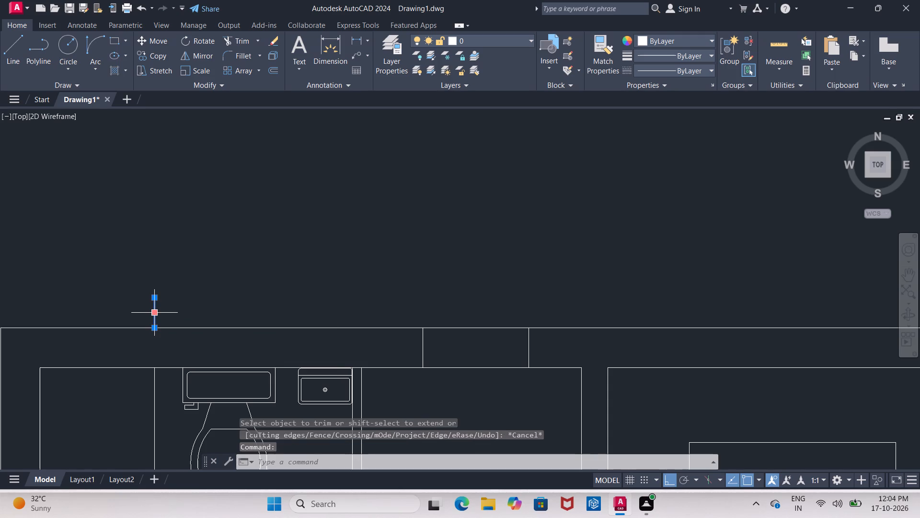
key(Delete)
scroll(170, 326, down, 3)
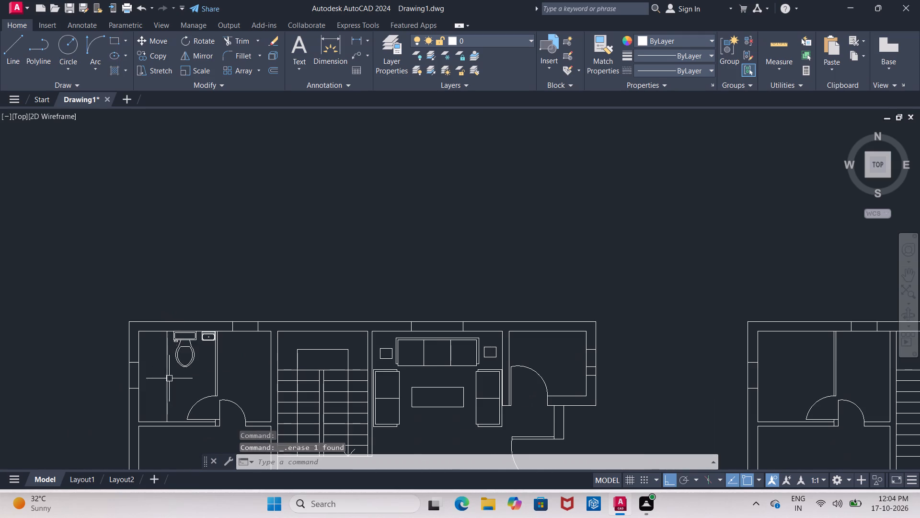
scroll(143, 363, down, 3)
middle_drag(143, 363, 144, 259)
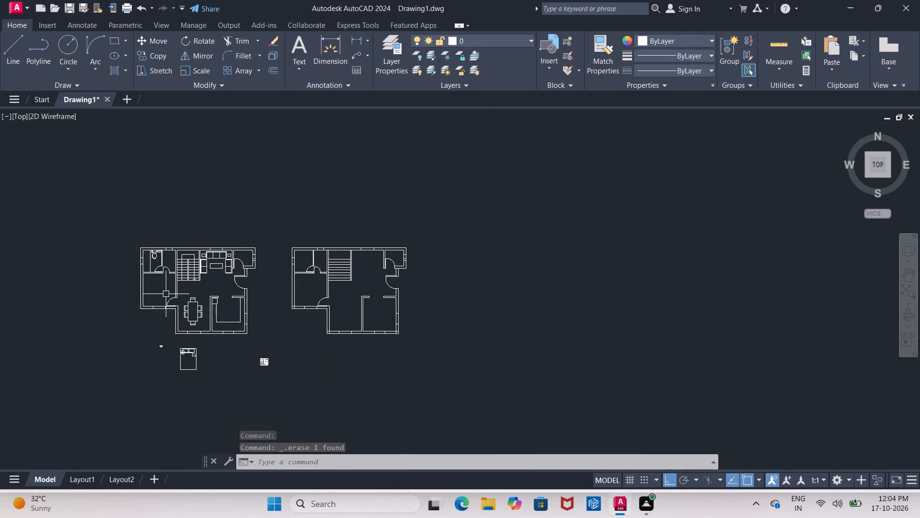
Move the small faucet block from below the left-hand plan to the upper-left inner corner of its bathroom, with Ortho off.
scroll(168, 364, up, 3)
click(115, 275)
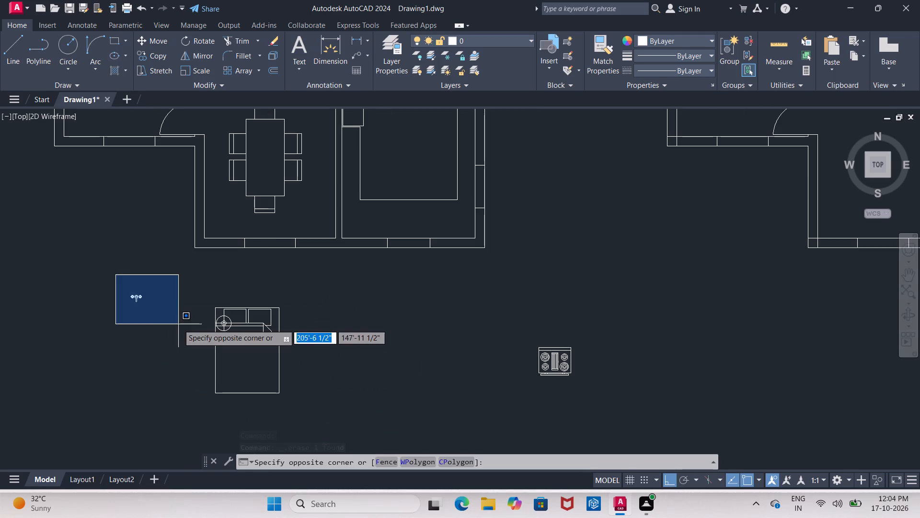
click(178, 324)
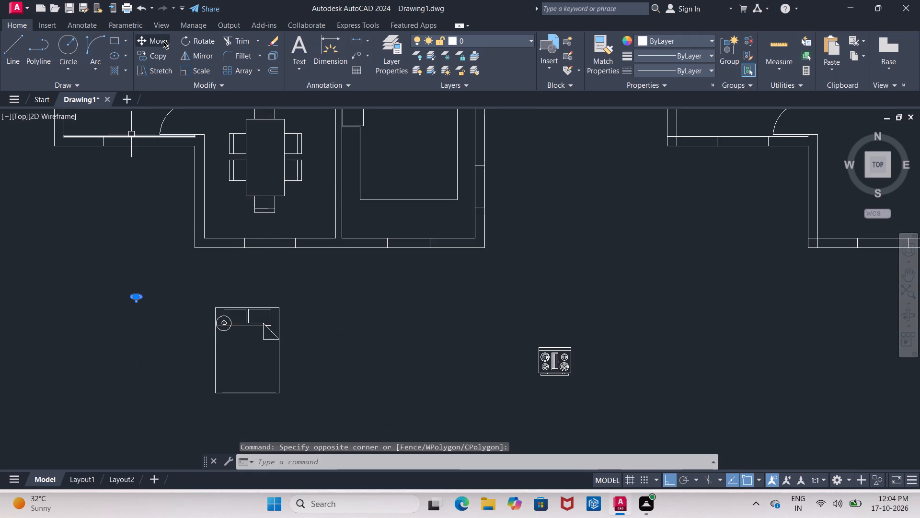
click(163, 41)
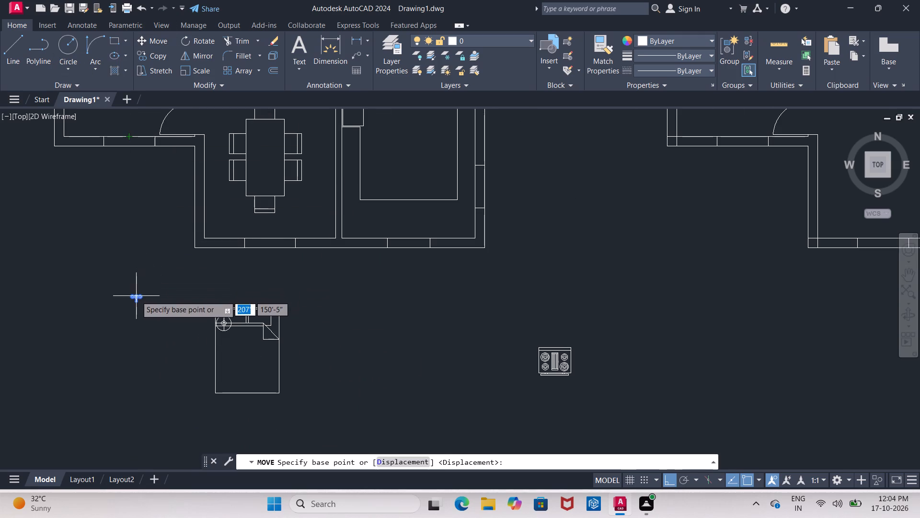
click(136, 297)
middle_drag(108, 172, 148, 347)
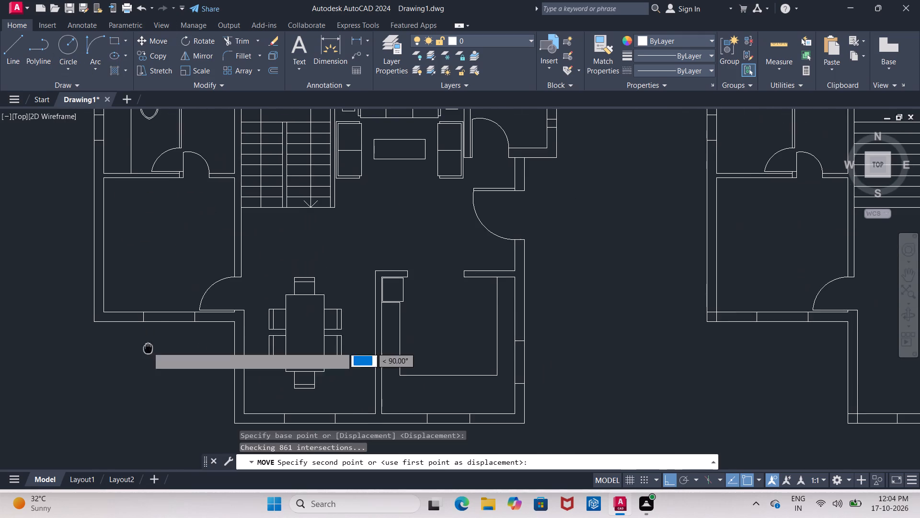
middle_drag(130, 224, 132, 327)
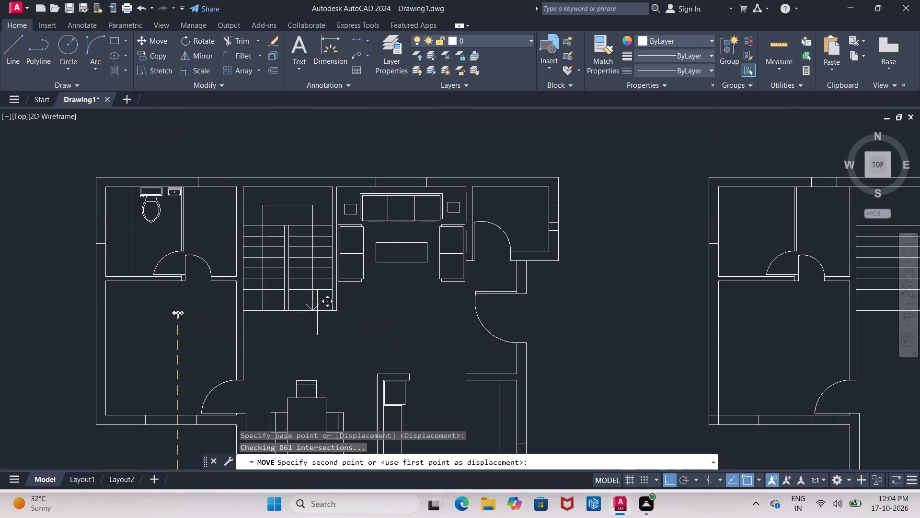
click(670, 477)
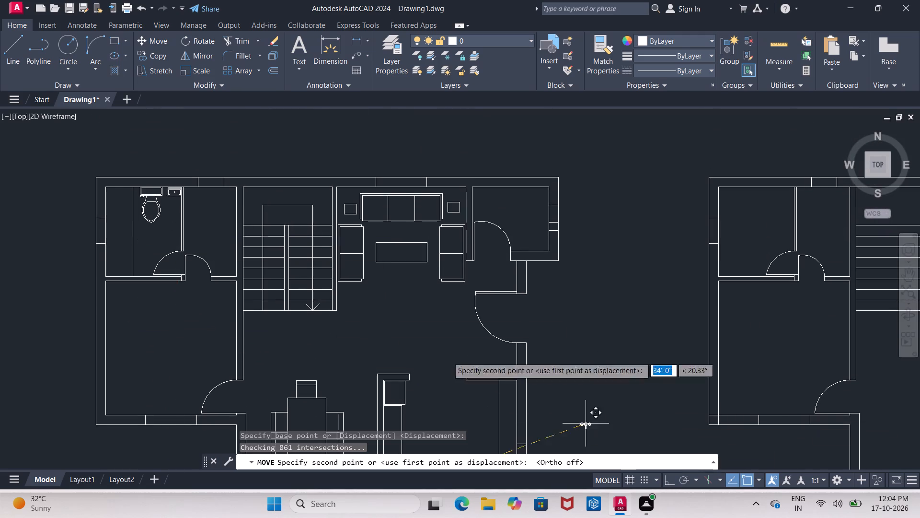
scroll(115, 204, up, 2)
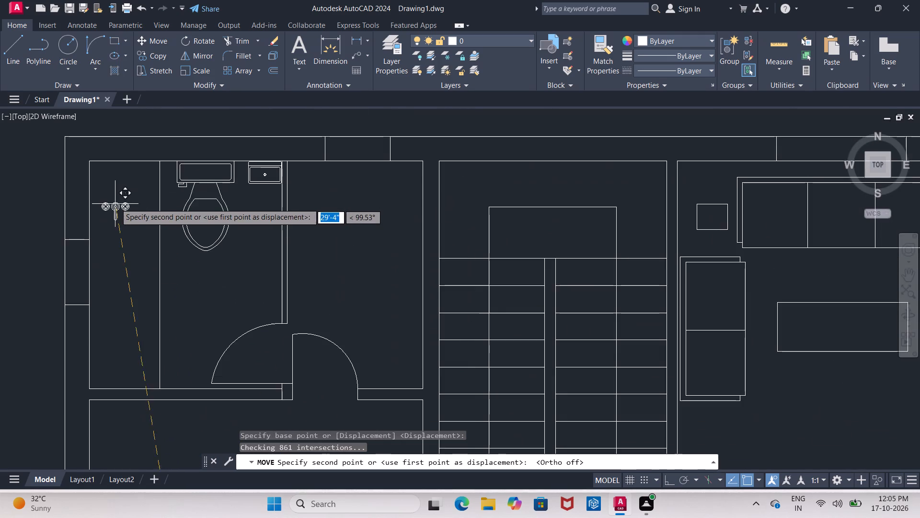
scroll(128, 171, up, 2)
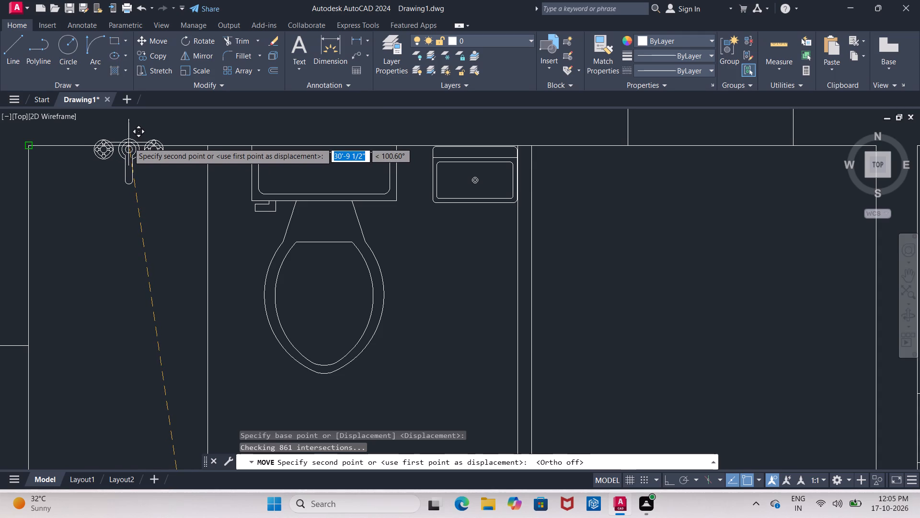
click(128, 142)
scroll(105, 157, down, 2)
scroll(98, 162, up, 1)
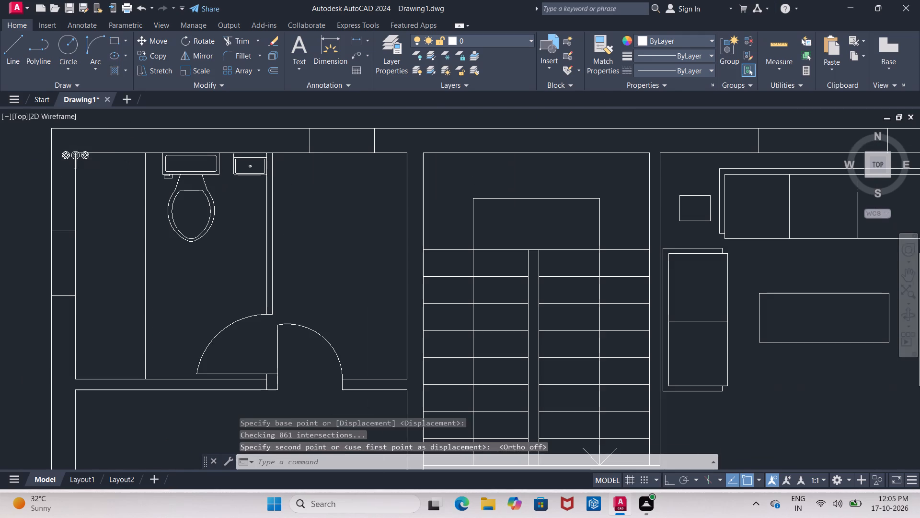
Move the faucet about 1'-1" right, centring it against the top wall between the left wall and the vertical shower line.
scroll(98, 162, up, 1)
middle_drag(96, 160, 149, 155)
click(53, 125)
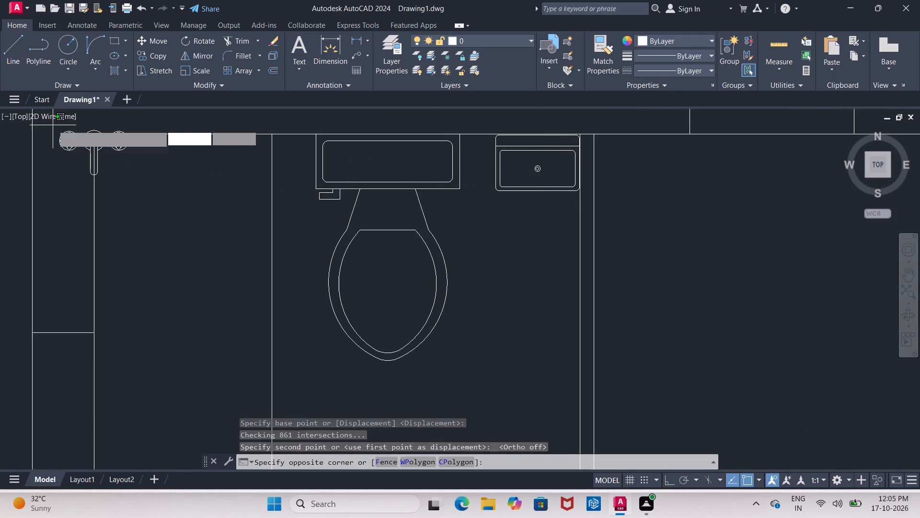
click(160, 187)
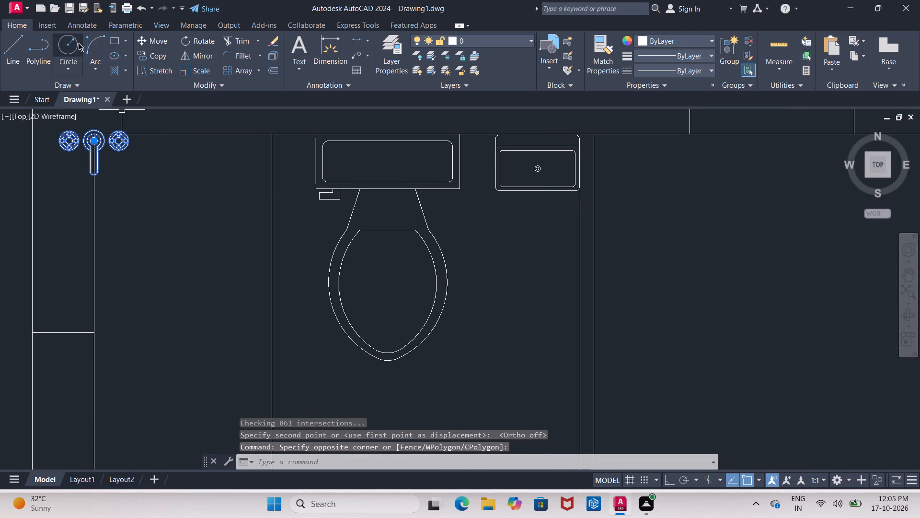
click(146, 41)
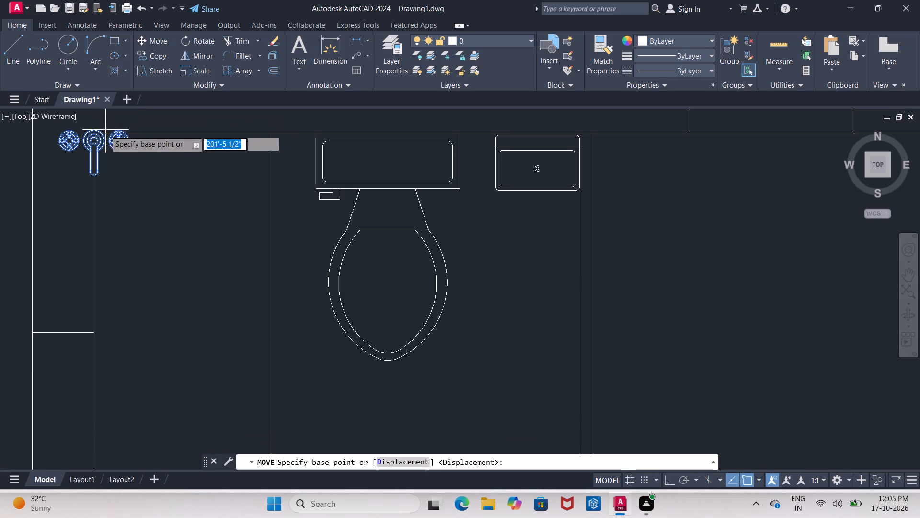
click(94, 141)
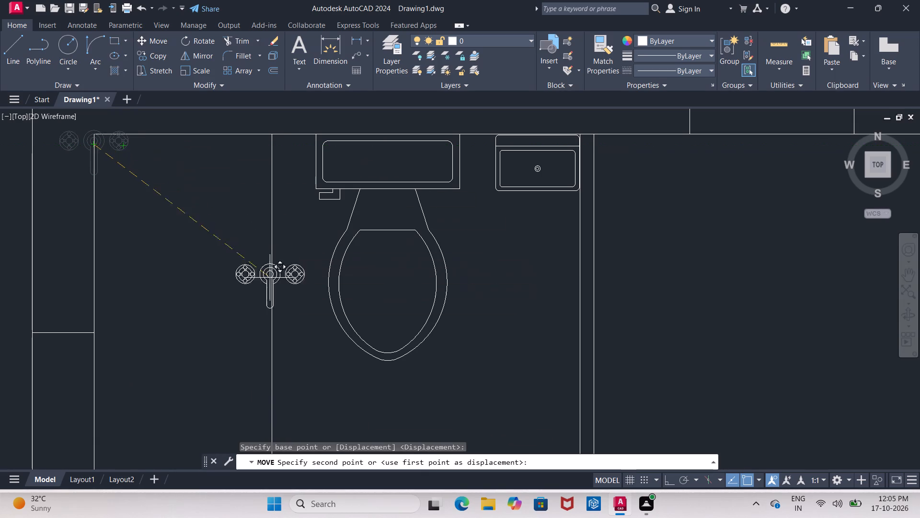
middle_drag(121, 174, 99, 266)
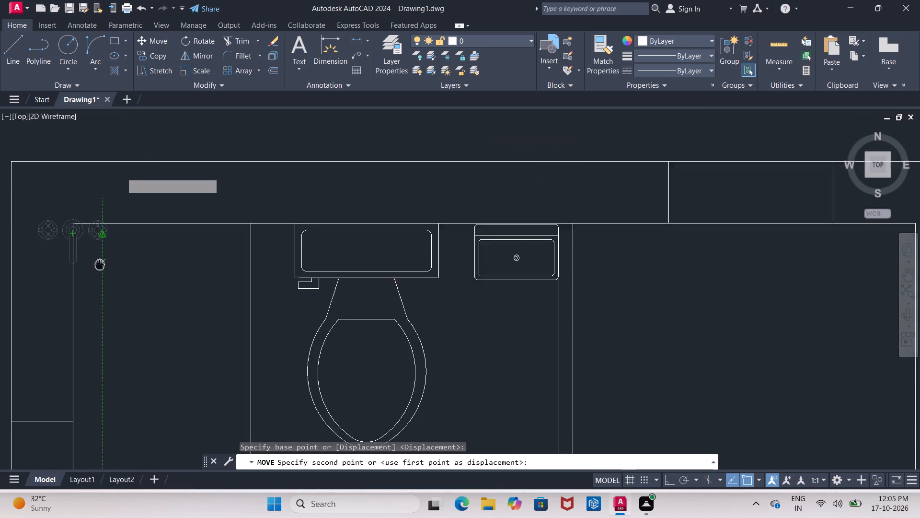
middle_drag(99, 266, 87, 286)
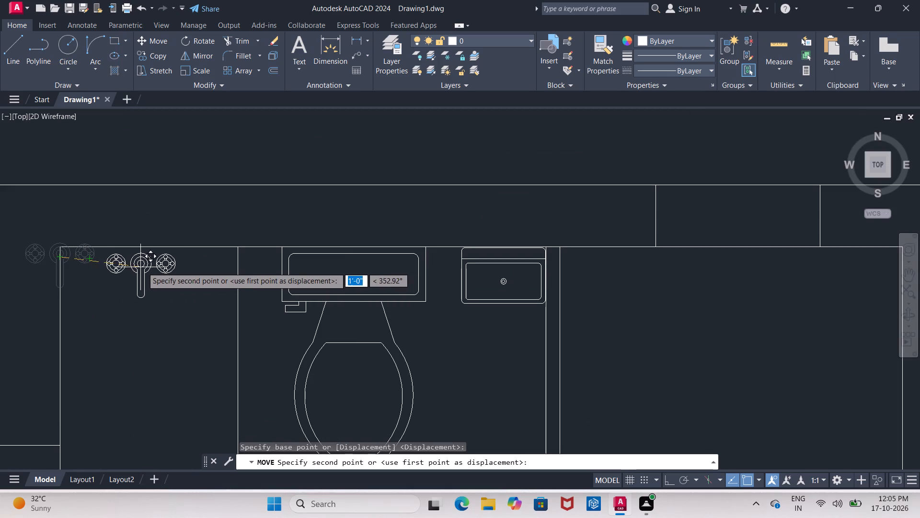
scroll(150, 262, up, 2)
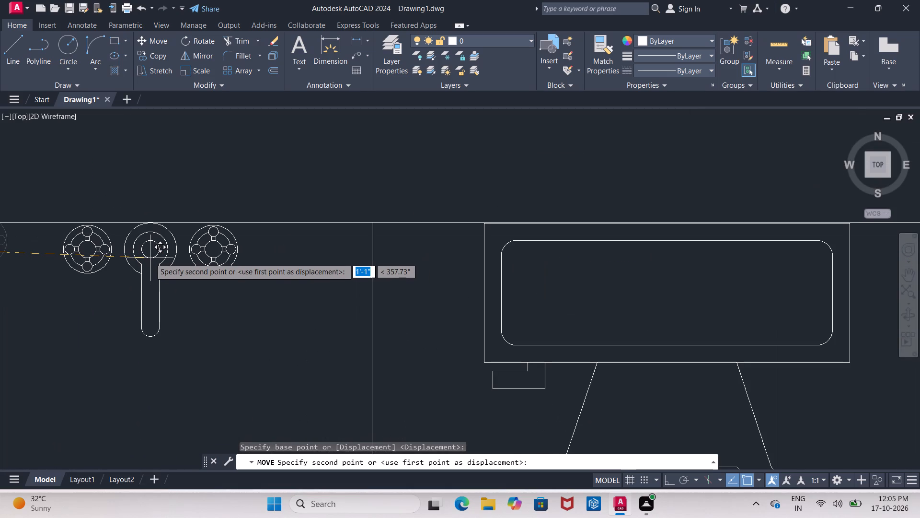
click(150, 258)
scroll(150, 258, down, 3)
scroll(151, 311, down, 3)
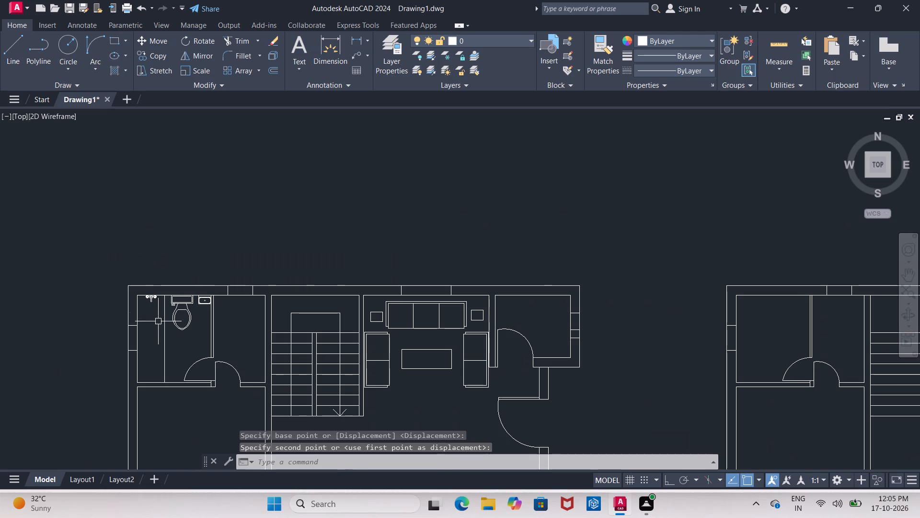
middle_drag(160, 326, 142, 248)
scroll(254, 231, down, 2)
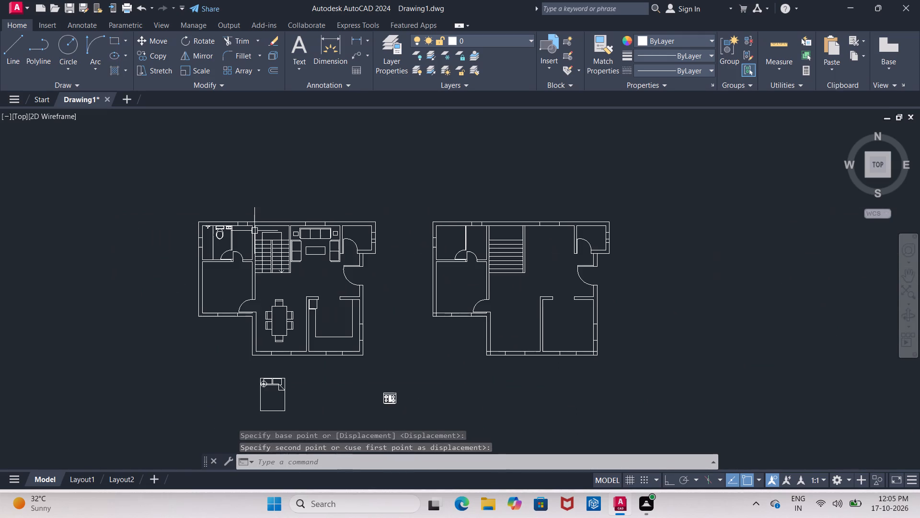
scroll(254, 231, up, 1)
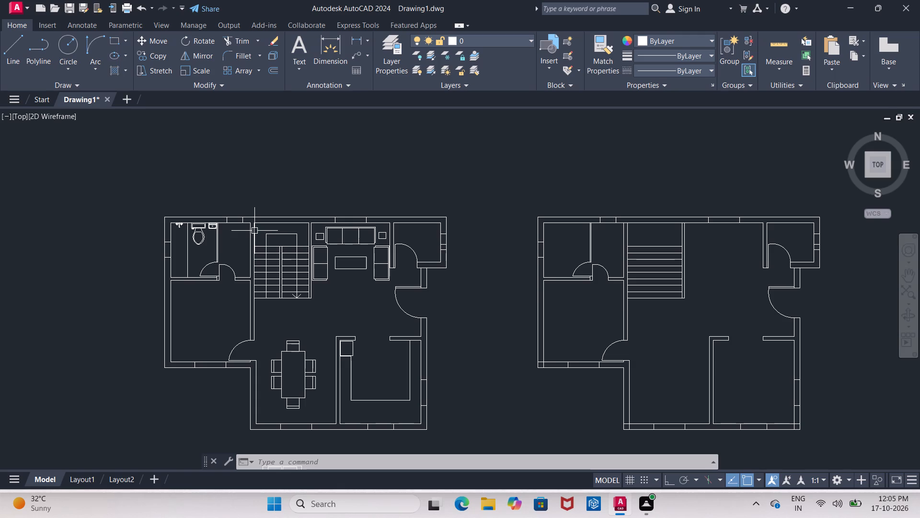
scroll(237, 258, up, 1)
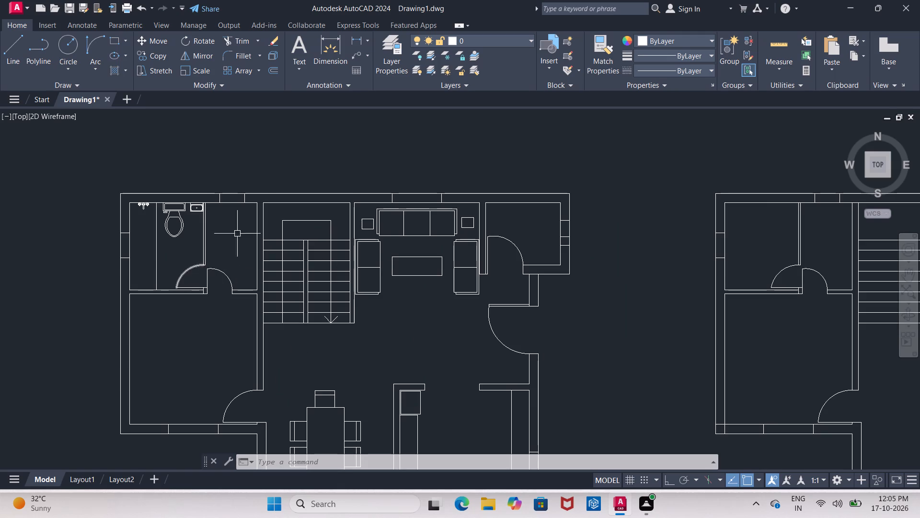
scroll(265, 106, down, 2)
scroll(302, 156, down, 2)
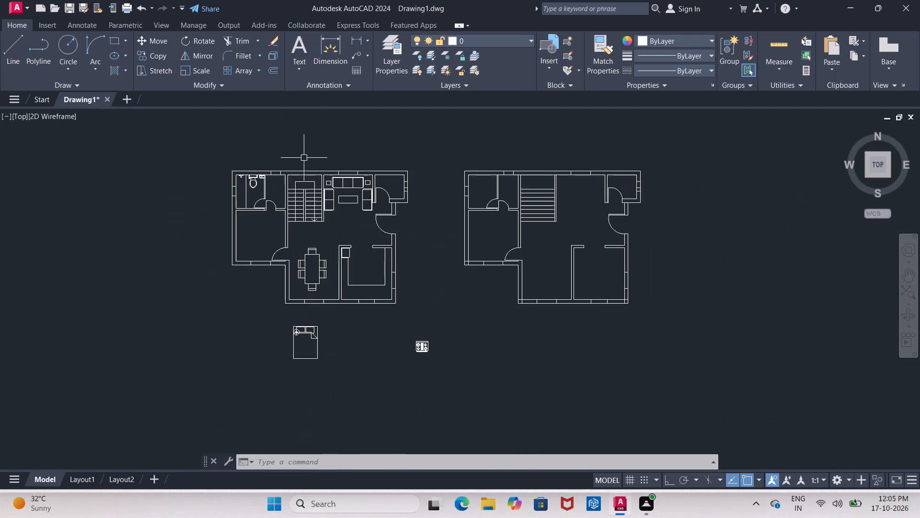
Move the round lamp symbol off the bed's pillow corner to about 2'-10" left, clear of the bed.
middle_drag(350, 173, 231, 121)
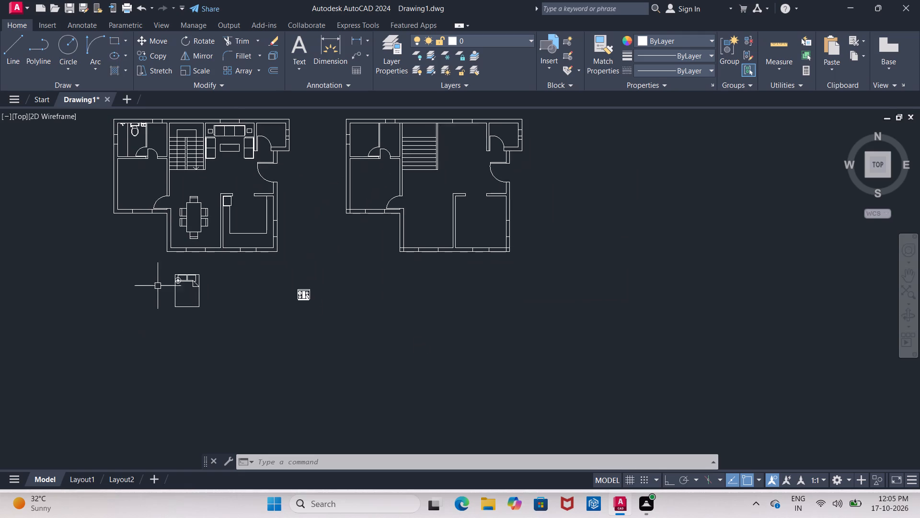
scroll(160, 283, up, 1)
click(152, 254)
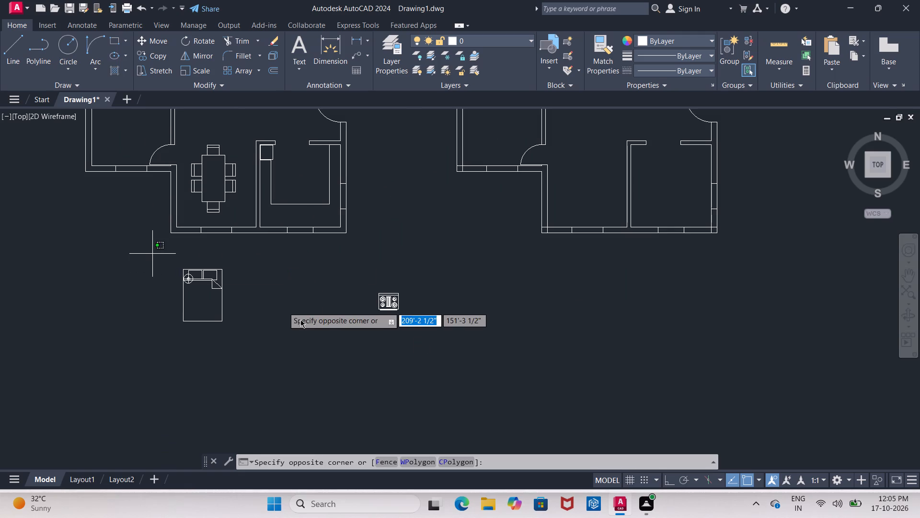
key(Escape)
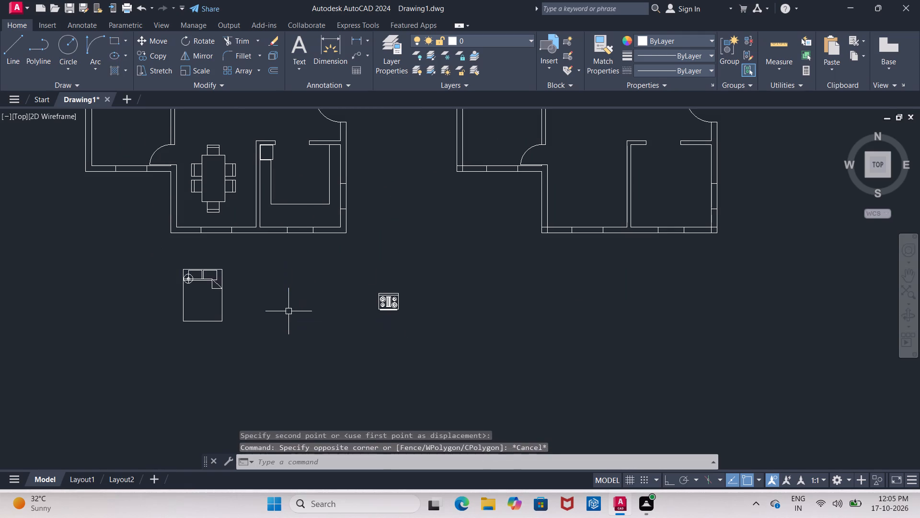
scroll(189, 270, up, 2)
click(188, 285)
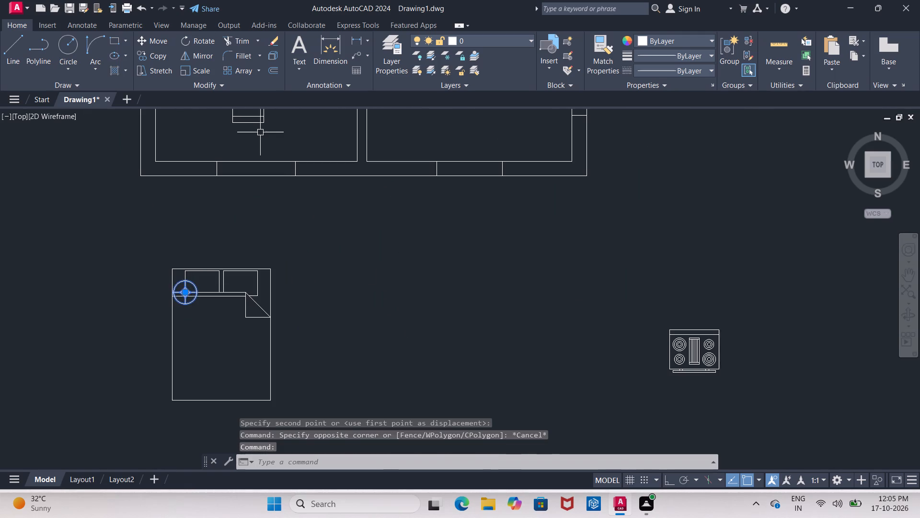
click(152, 43)
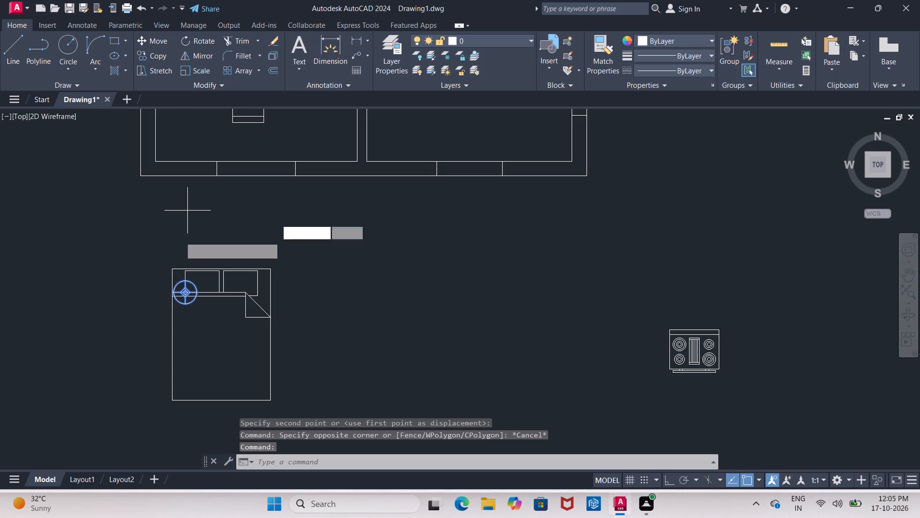
scroll(184, 299, up, 2)
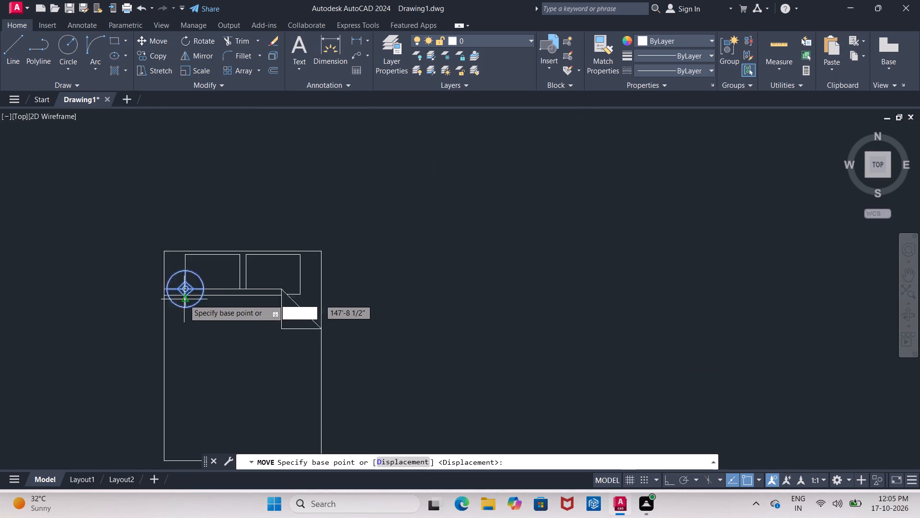
click(177, 285)
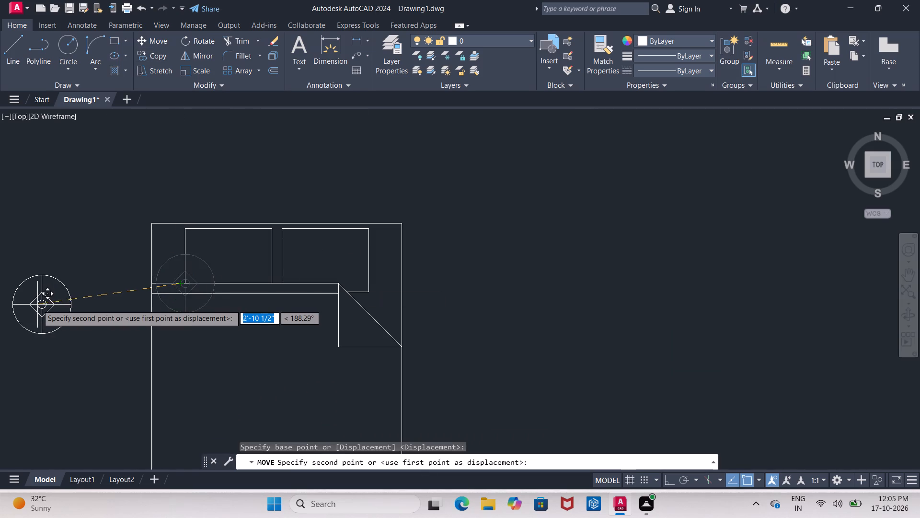
scroll(37, 305, down, 3)
click(40, 302)
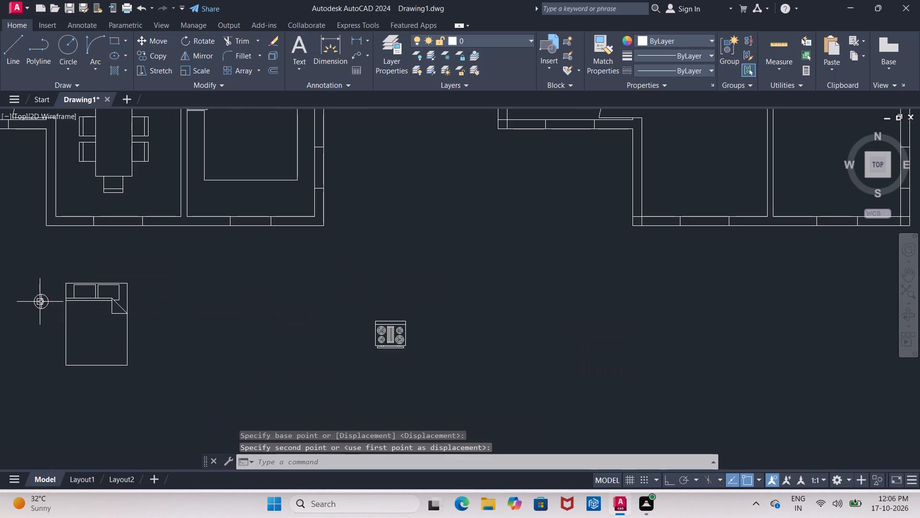
key(Escape)
Move the double bed from below the left-hand plan into the bedroom under the bathroom, pillows toward the top wall and clear of the door swing.
scroll(93, 296, up, 1)
click(83, 277)
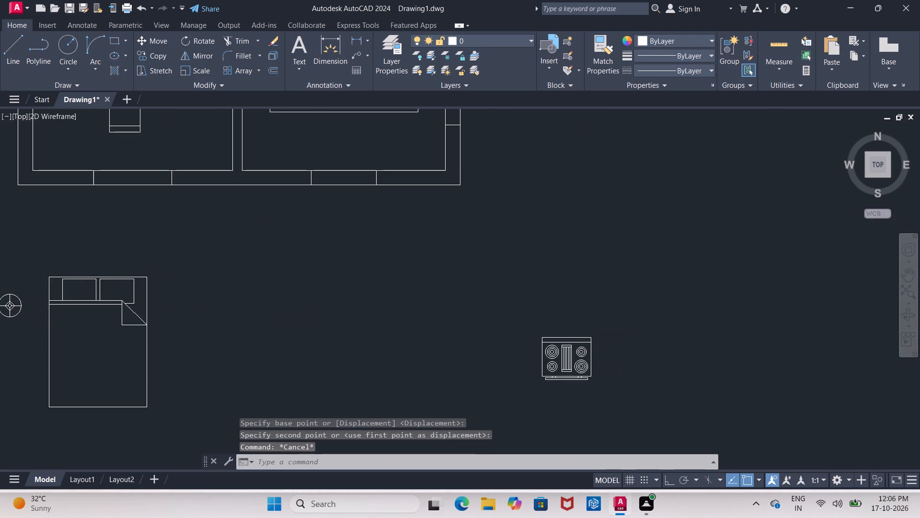
click(150, 45)
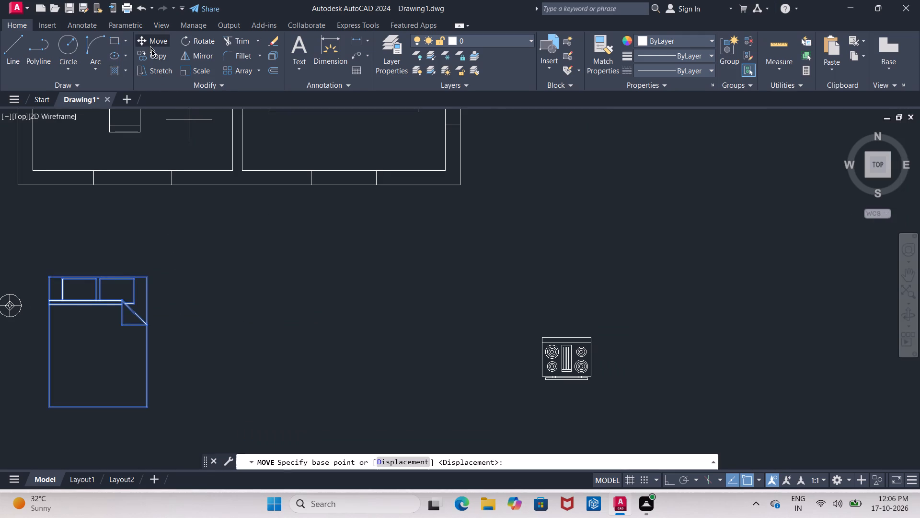
click(108, 351)
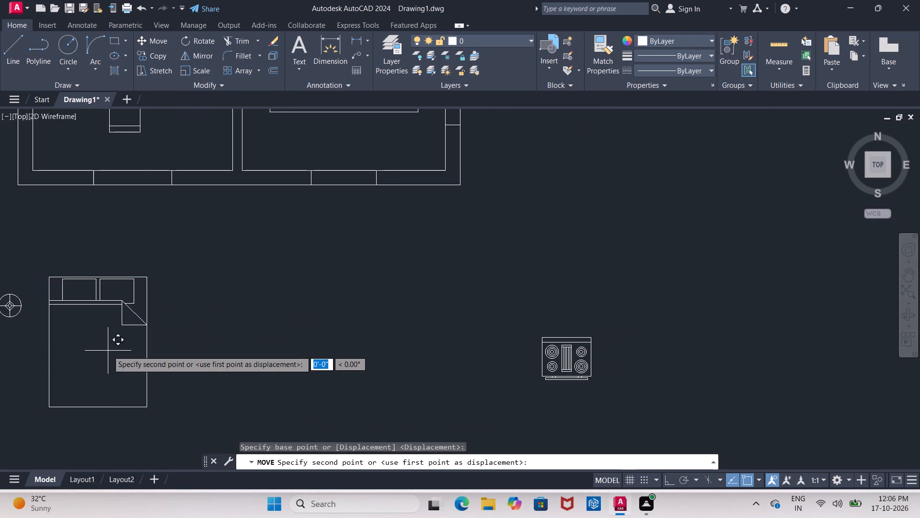
middle_drag(186, 196, 312, 280)
scroll(186, 196, up, 1)
scroll(313, 281, down, 2)
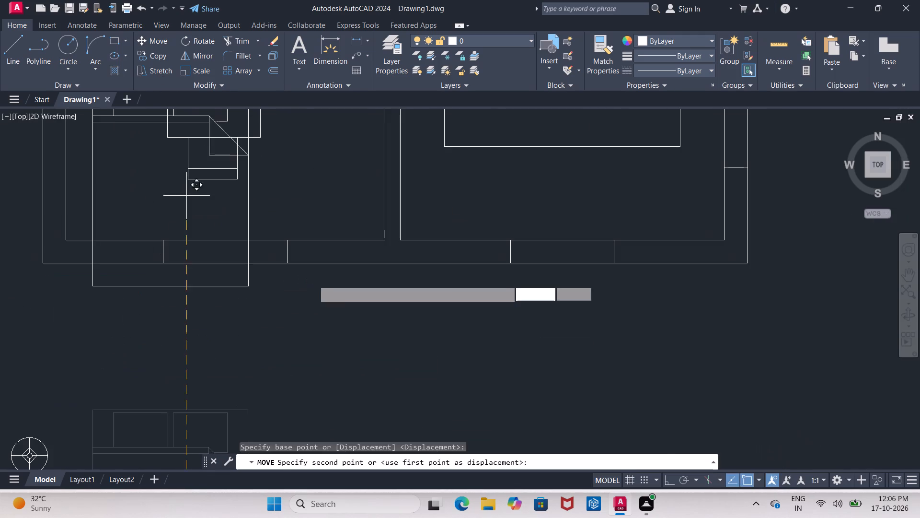
scroll(312, 276, down, 2)
middle_drag(223, 167, 226, 175)
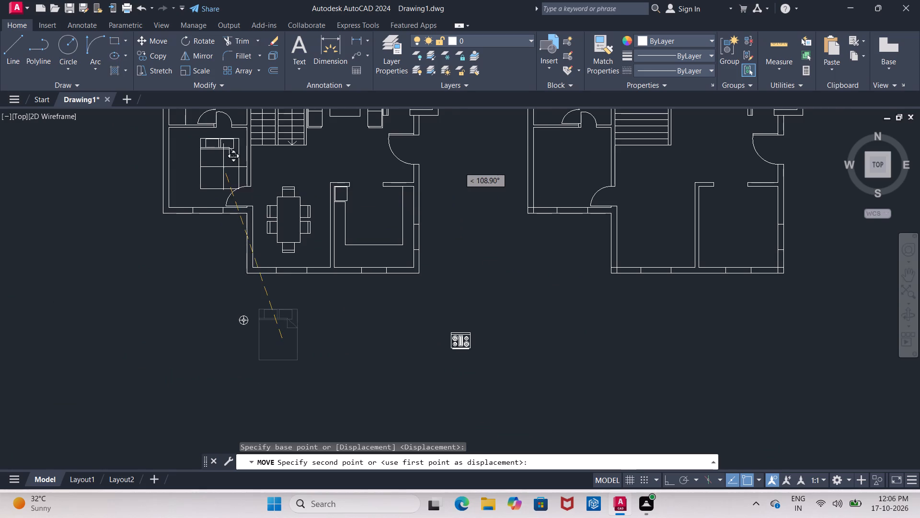
middle_drag(226, 175, 249, 257)
scroll(229, 252, up, 1)
click(229, 263)
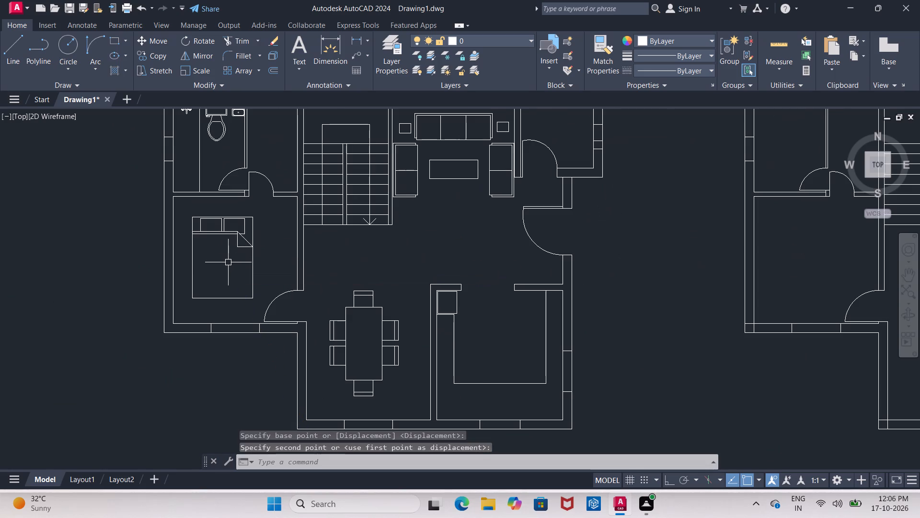
Rotate the double bed 90° counterclockwise about its lower-right corner so its pillows face the bedroom's left wall.
key(Escape)
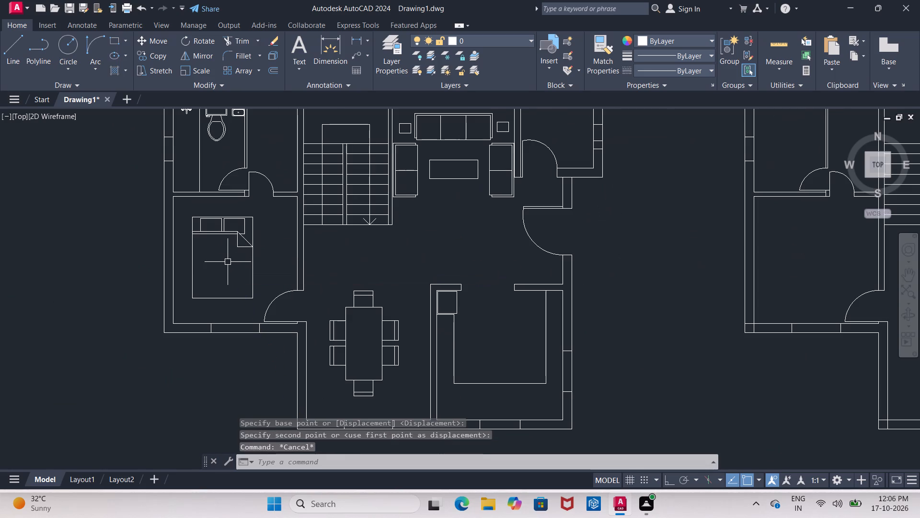
click(227, 218)
click(188, 36)
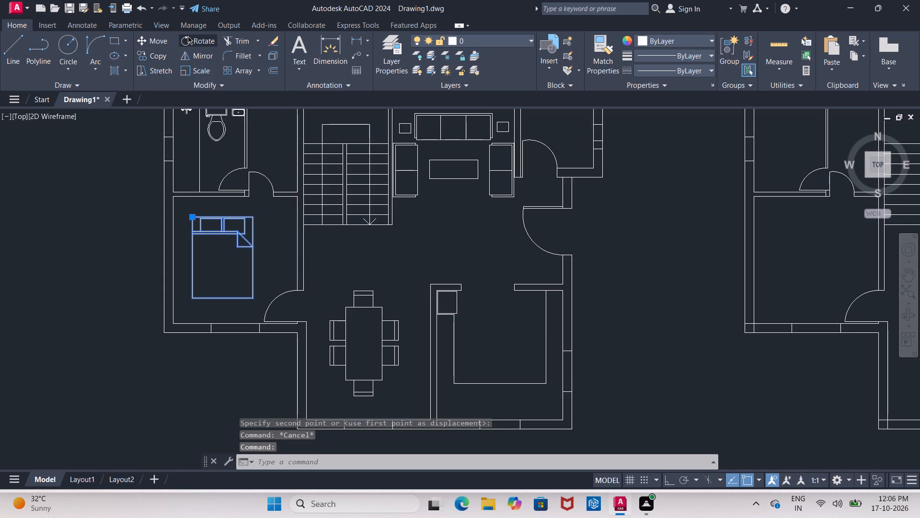
click(250, 296)
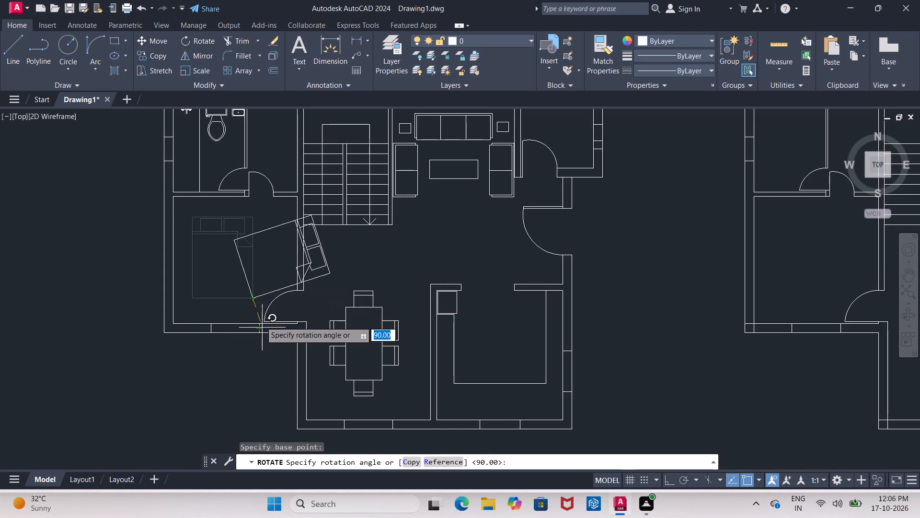
click(253, 259)
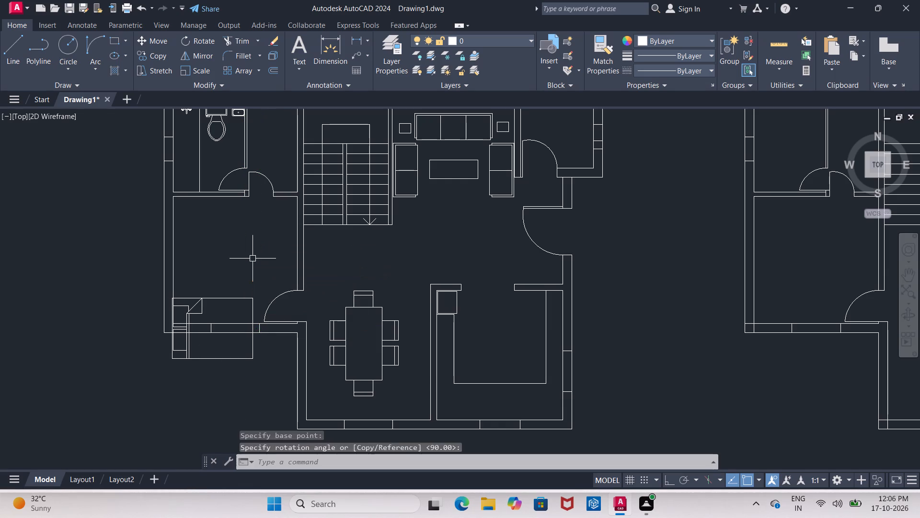
Move the rotated bed up about 6'-2" into the bedroom, keeping its headboard beside the left wall and clear of the door swing.
click(245, 296)
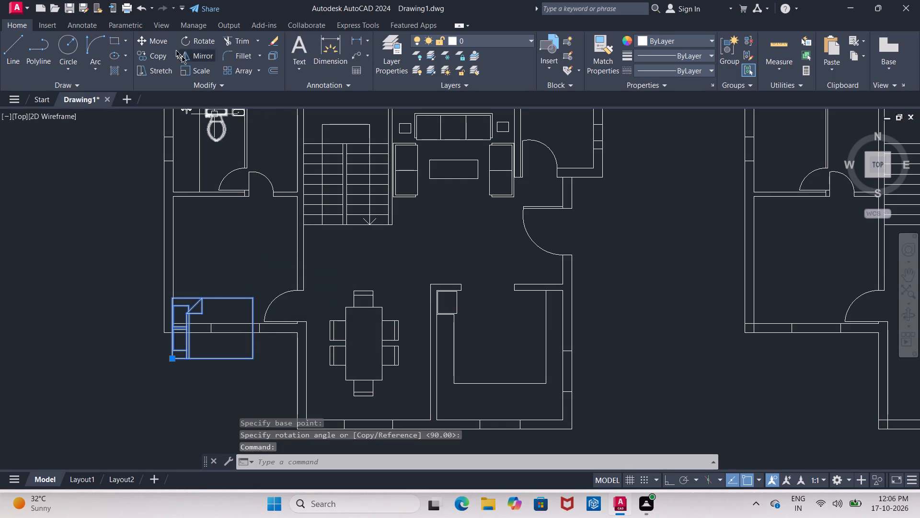
click(160, 39)
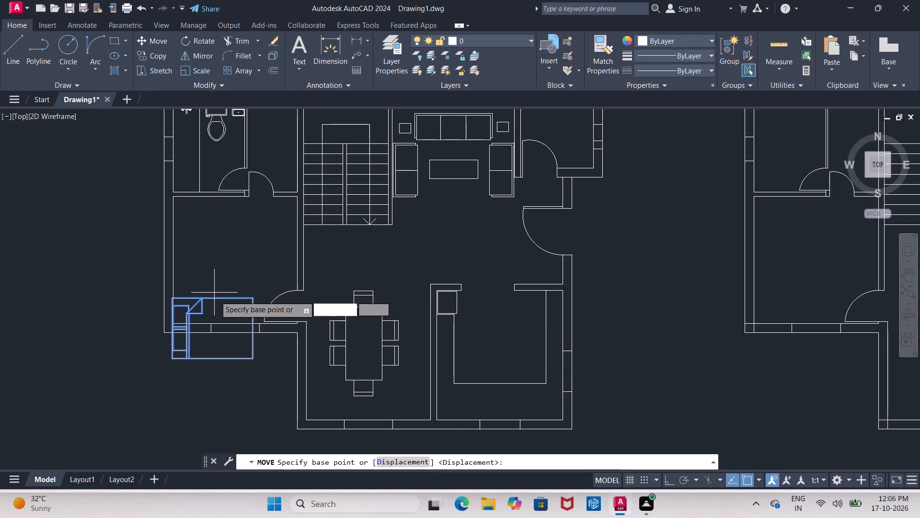
click(218, 307)
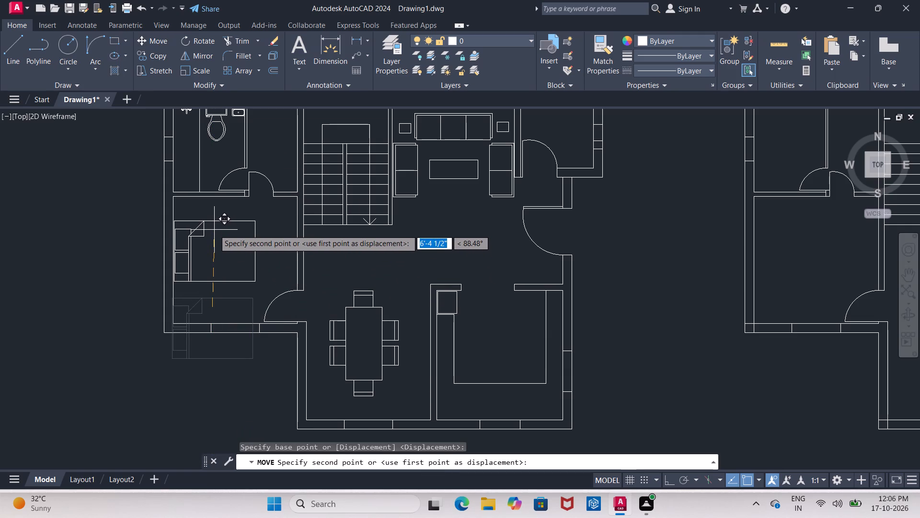
scroll(214, 230, up, 2)
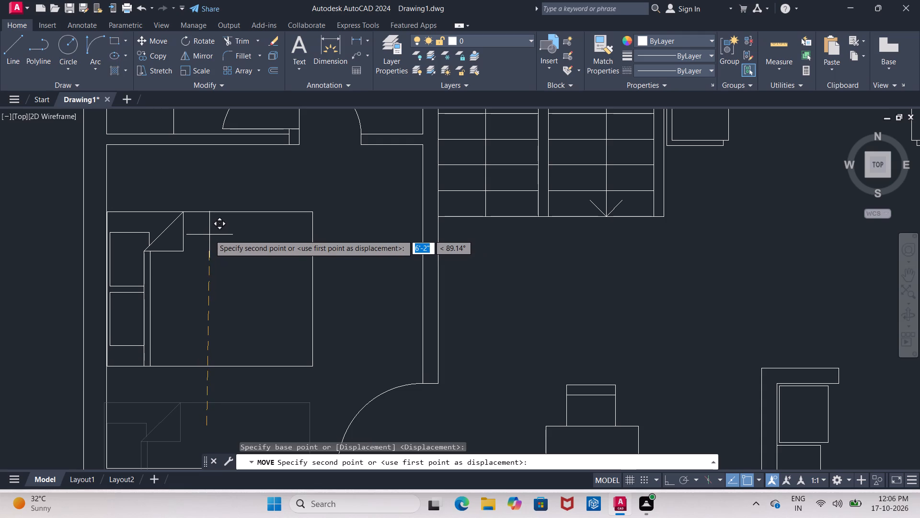
click(209, 235)
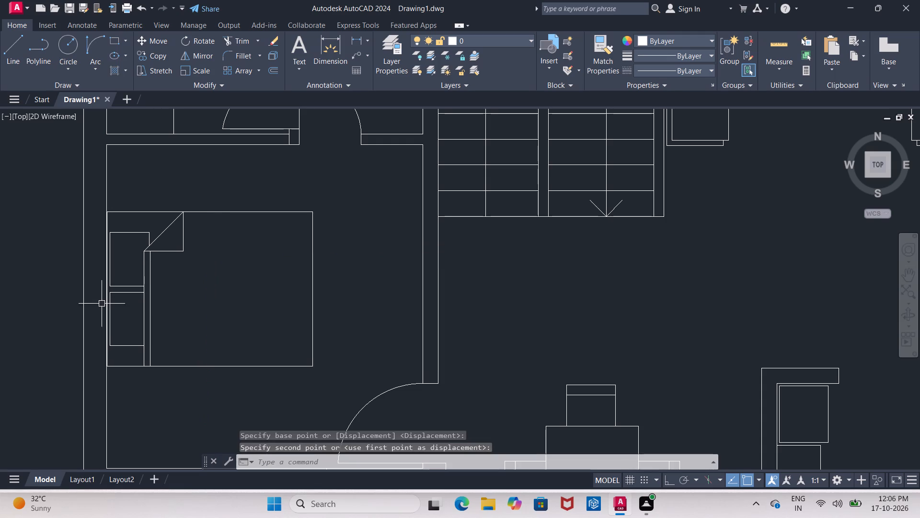
Nudge the bed slightly left so its headboard edge sits against the inner face of the bedroom's left wall.
scroll(101, 304, up, 6)
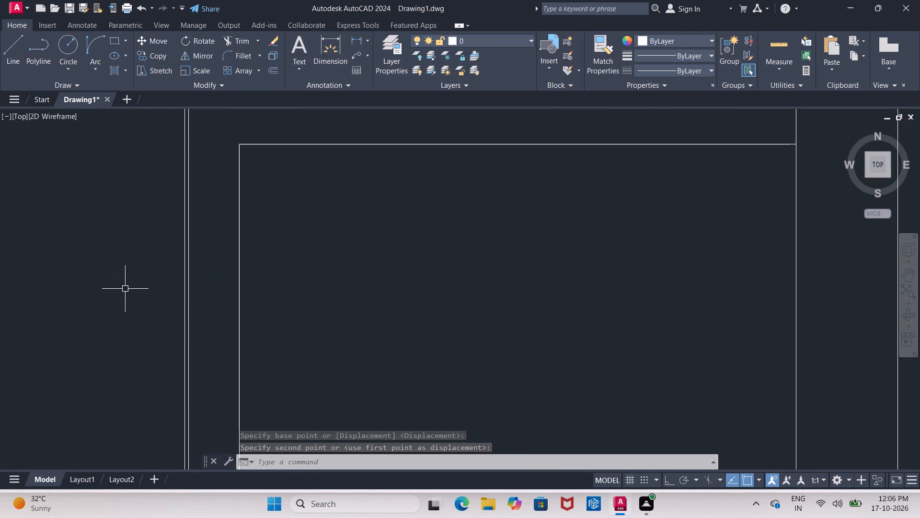
click(185, 267)
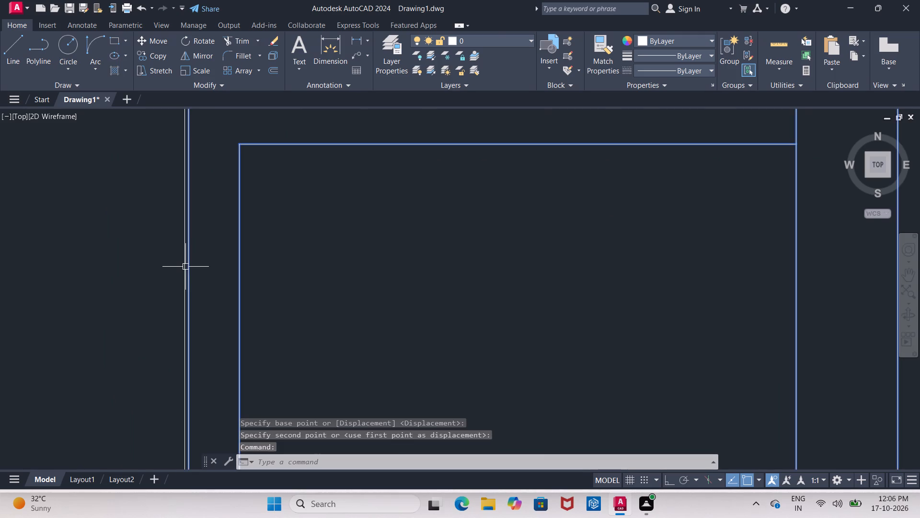
click(150, 44)
click(260, 254)
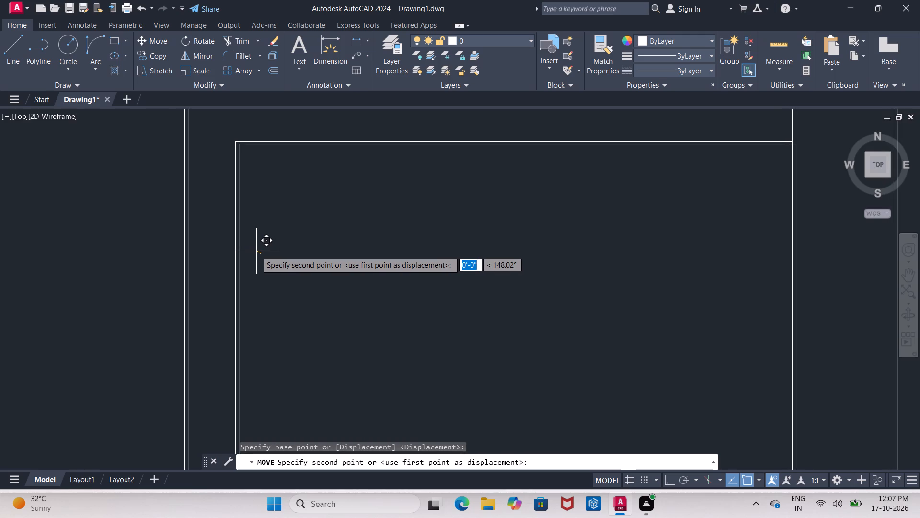
click(256, 251)
Move the round lamp symbol from below the left-hand plan into the bedroom, just under the bed's lower pillow corner beside the left wall.
scroll(256, 251, down, 7)
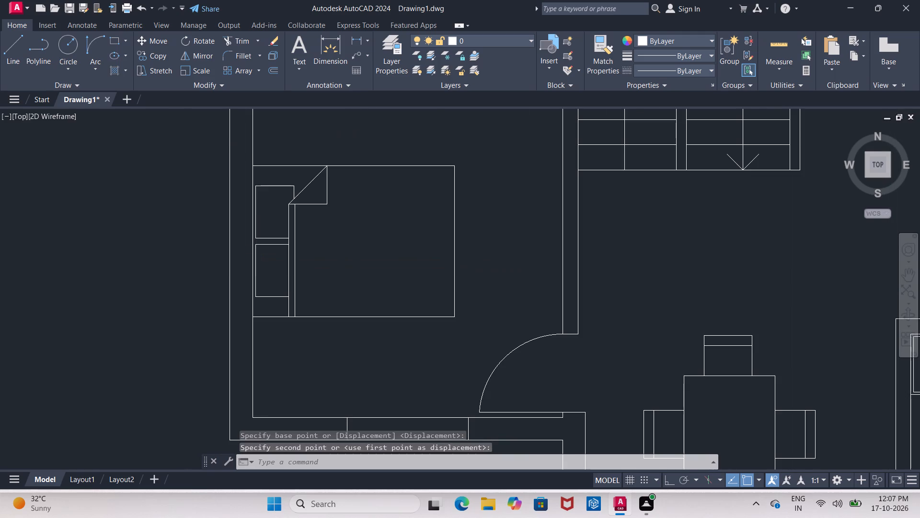
scroll(371, 297, down, 1)
middle_drag(371, 297, 359, 281)
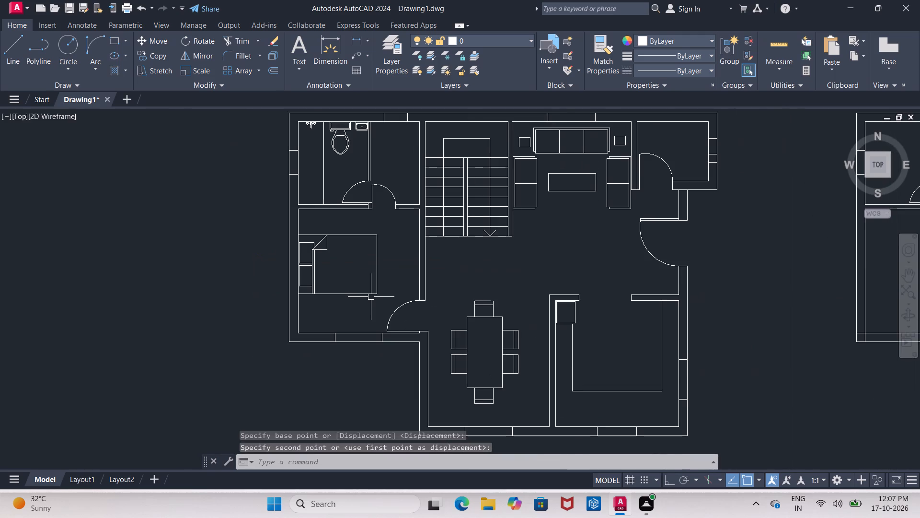
middle_drag(359, 281, 253, 202)
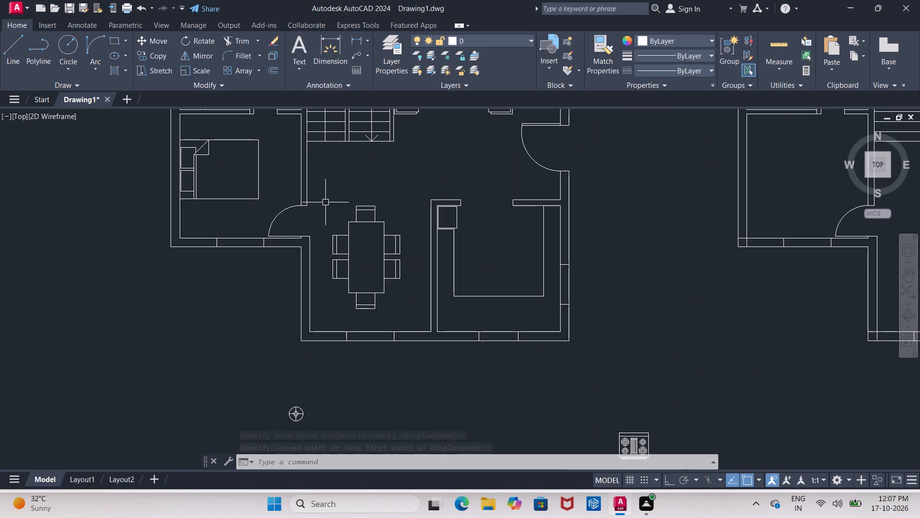
click(301, 408)
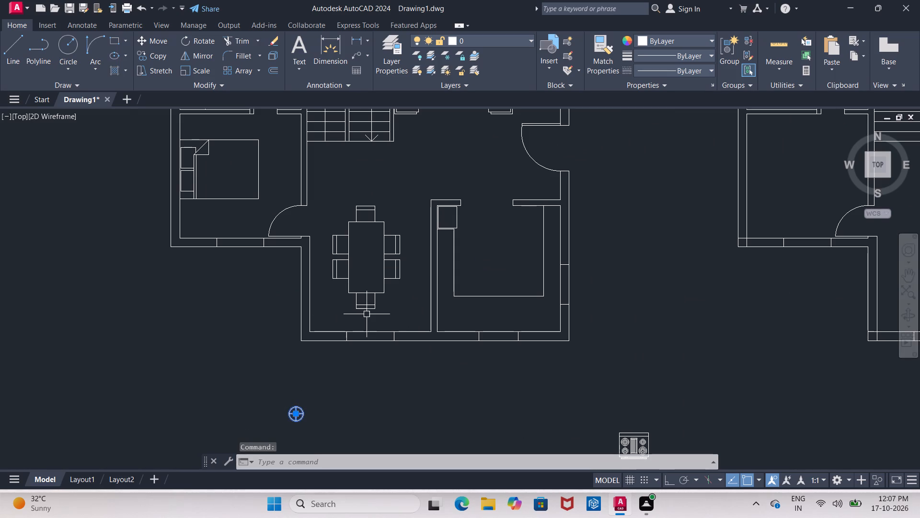
click(145, 45)
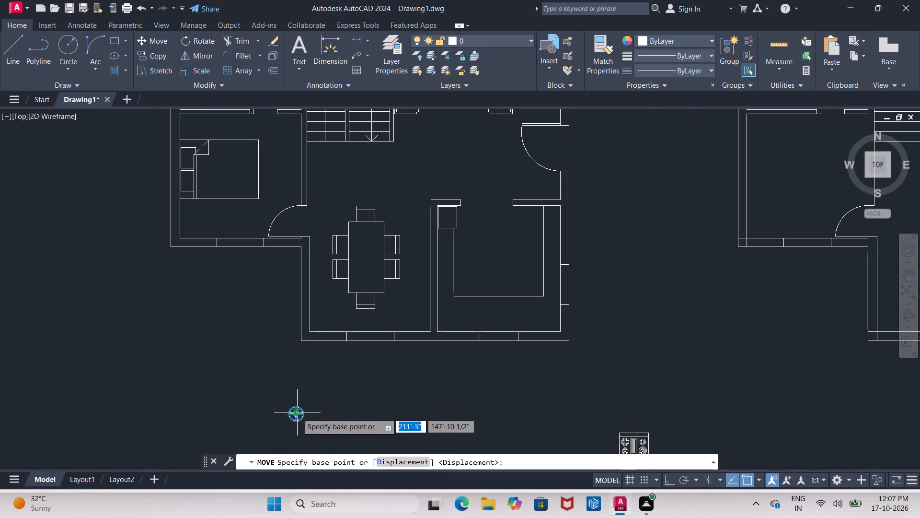
scroll(297, 413, up, 3)
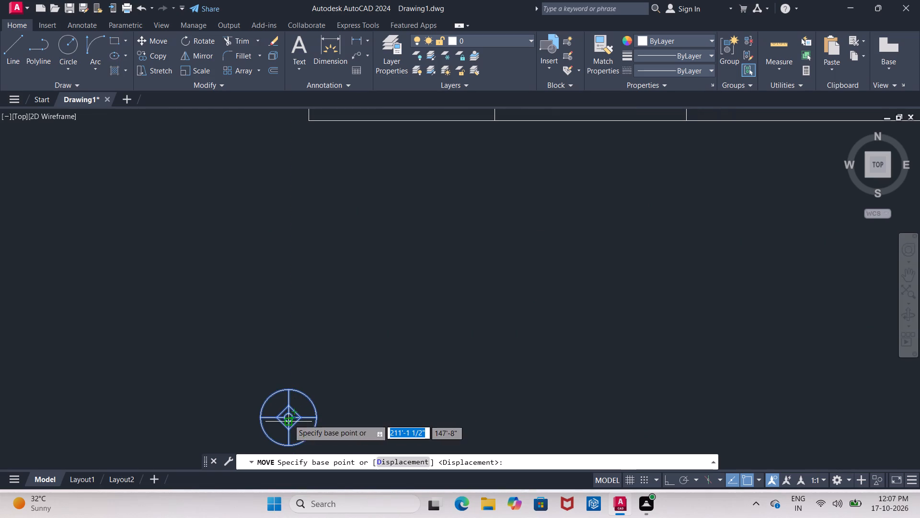
click(288, 419)
scroll(132, 270, down, 5)
middle_drag(155, 296, 155, 296)
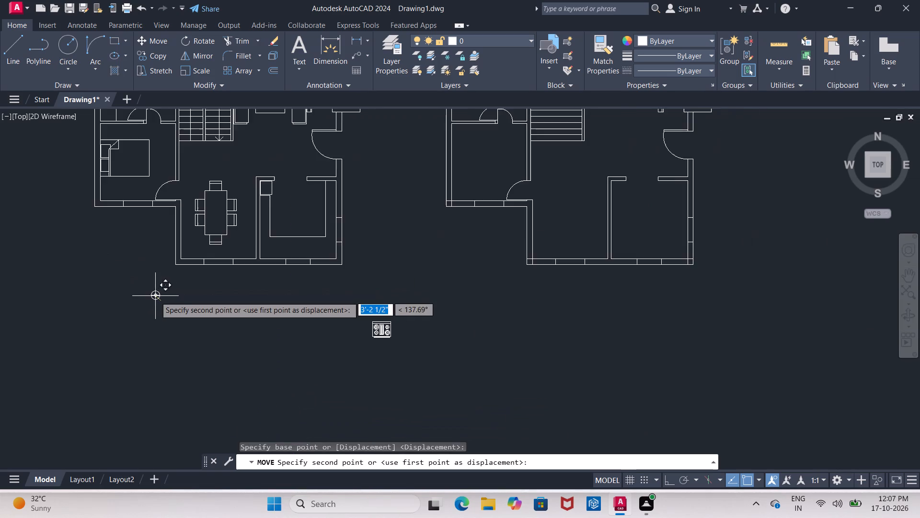
middle_drag(155, 296, 175, 341)
scroll(175, 341, up, 1)
middle_drag(102, 171, 126, 240)
scroll(126, 243, up, 4)
middle_drag(126, 236, 154, 326)
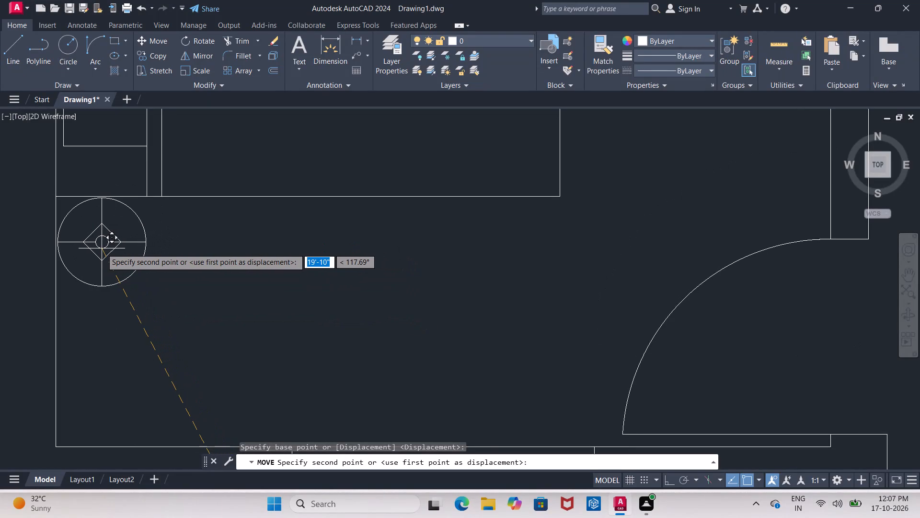
click(102, 248)
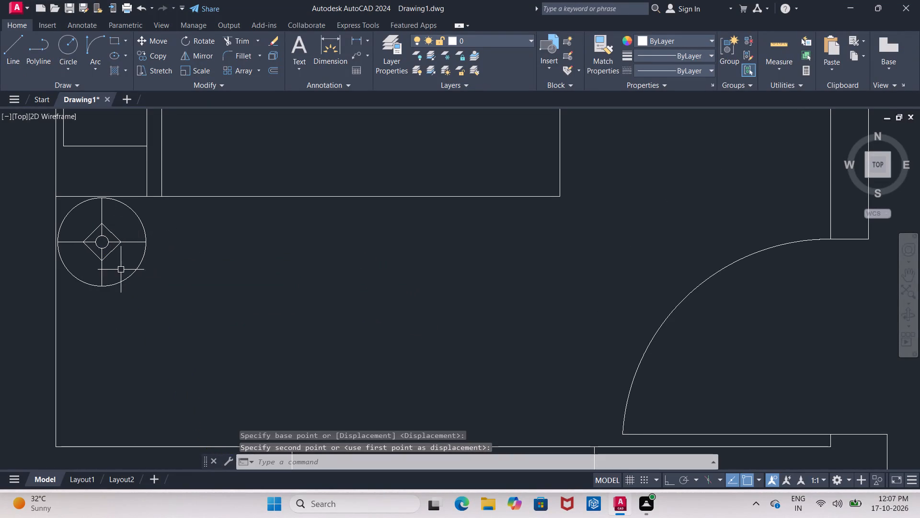
Copy the lamp 6'-2 1/2" straight up with Ortho on, placing the copy just above the bed's upper pillow corner.
click(127, 281)
click(145, 56)
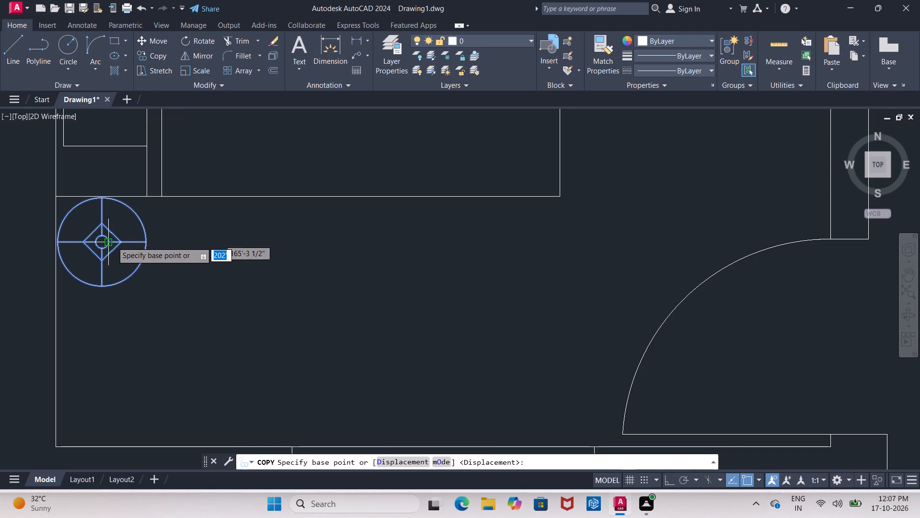
click(669, 485)
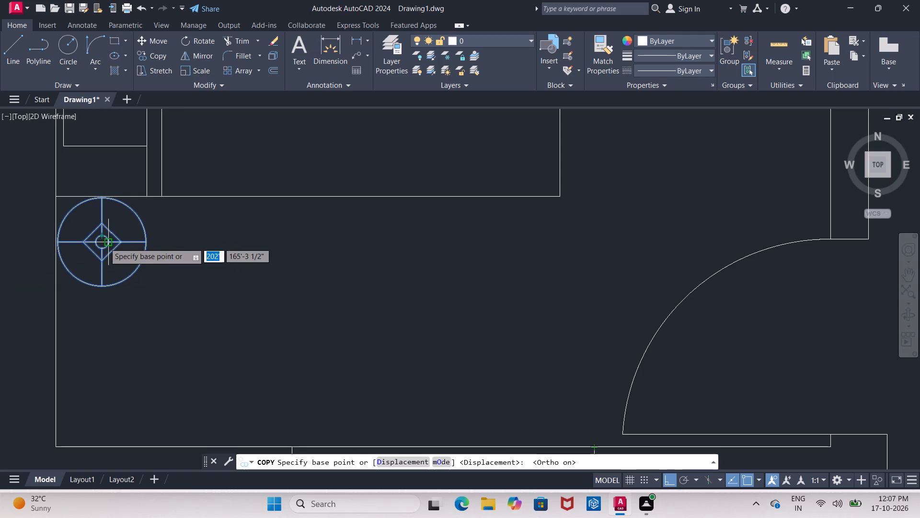
click(101, 243)
middle_drag(81, 184, 87, 205)
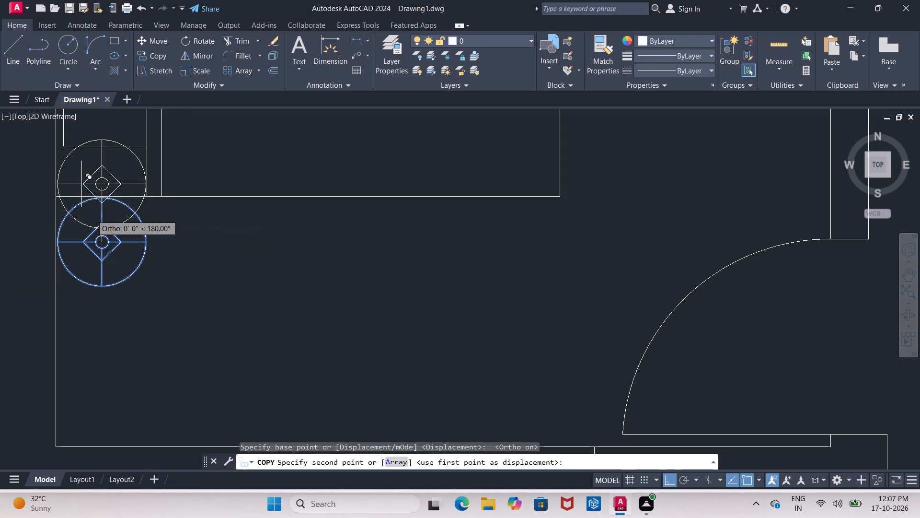
middle_drag(87, 205, 120, 325)
middle_drag(92, 181, 98, 315)
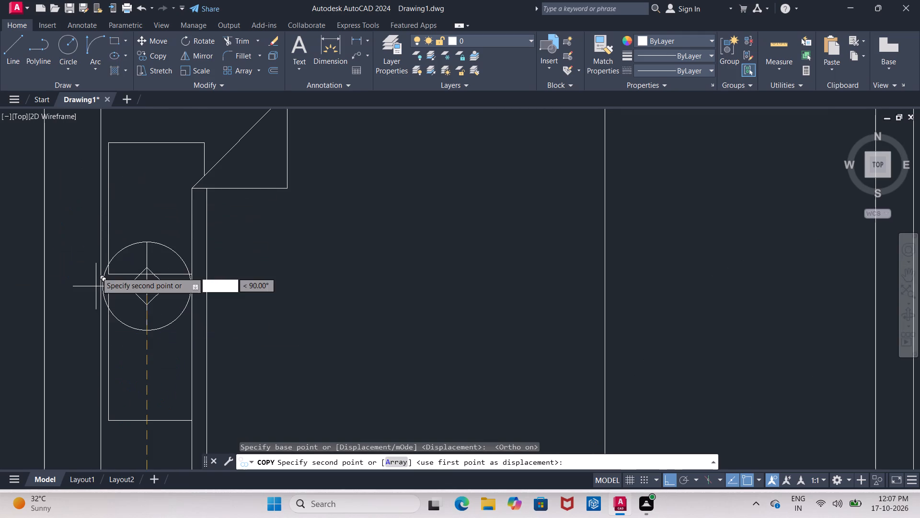
middle_drag(98, 205, 96, 369)
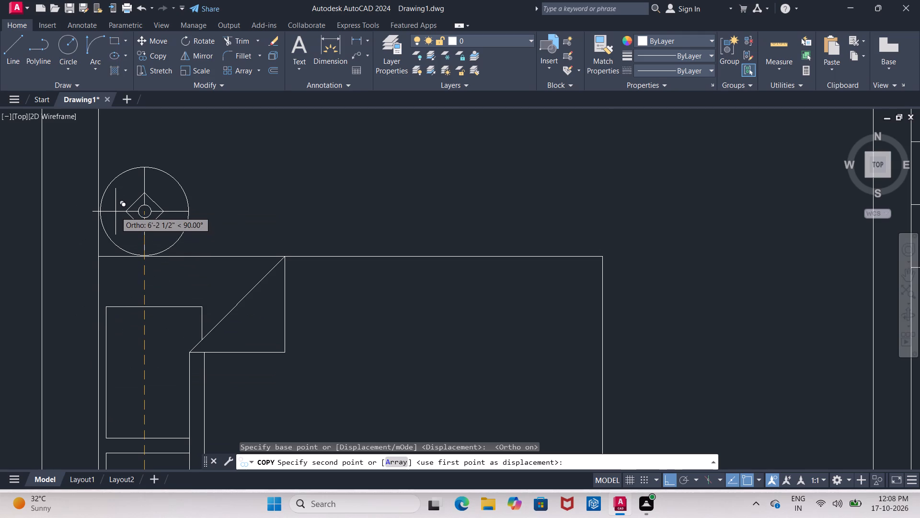
click(115, 212)
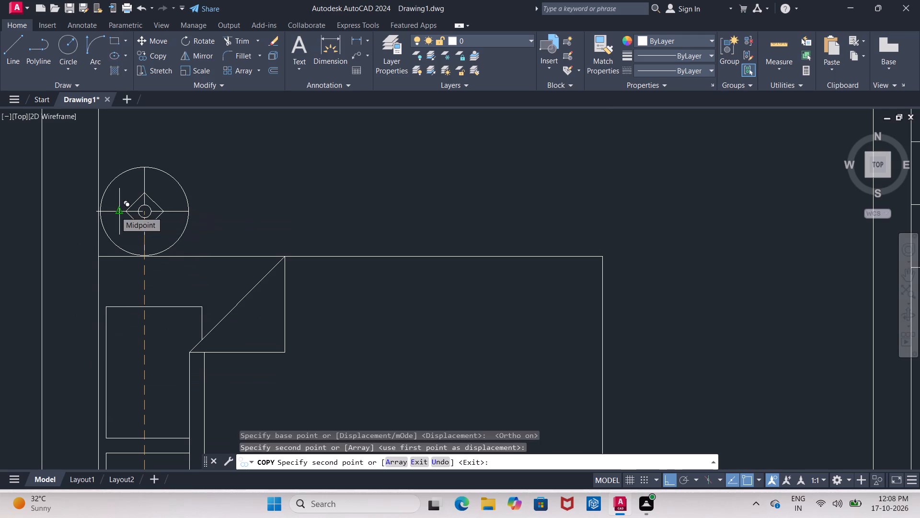
key(Escape)
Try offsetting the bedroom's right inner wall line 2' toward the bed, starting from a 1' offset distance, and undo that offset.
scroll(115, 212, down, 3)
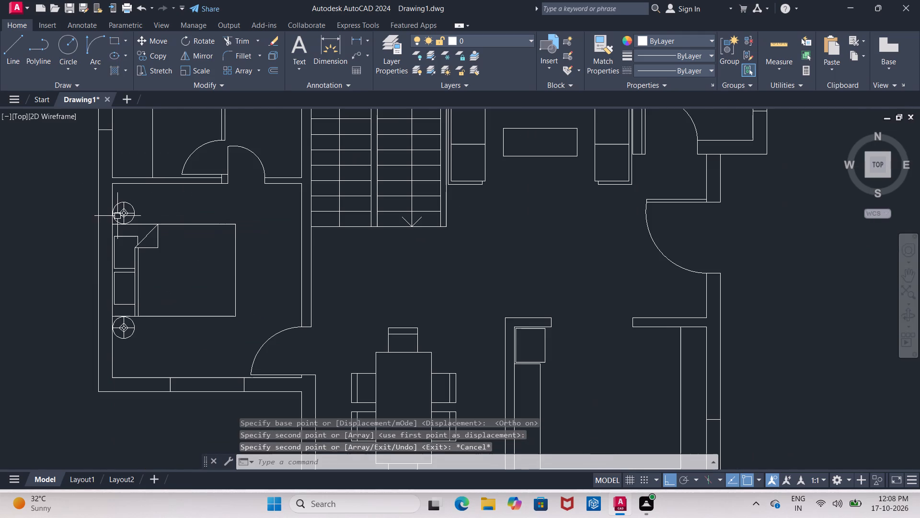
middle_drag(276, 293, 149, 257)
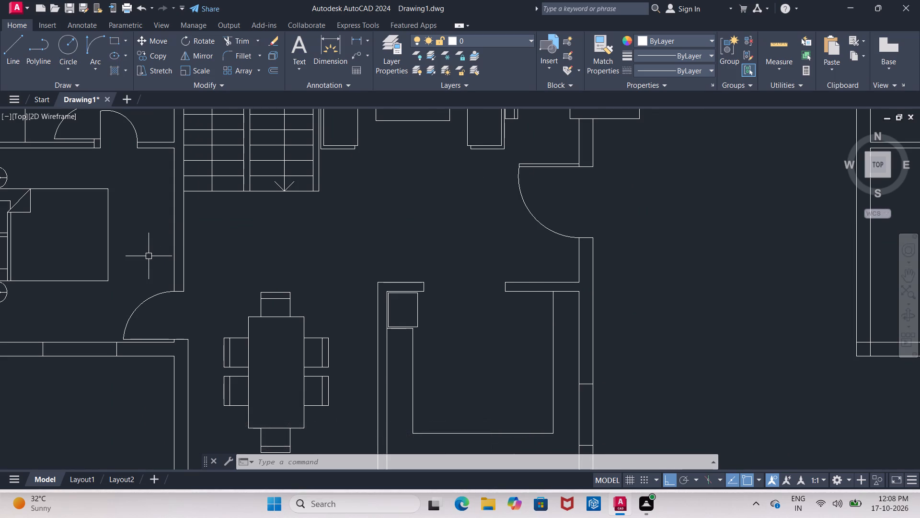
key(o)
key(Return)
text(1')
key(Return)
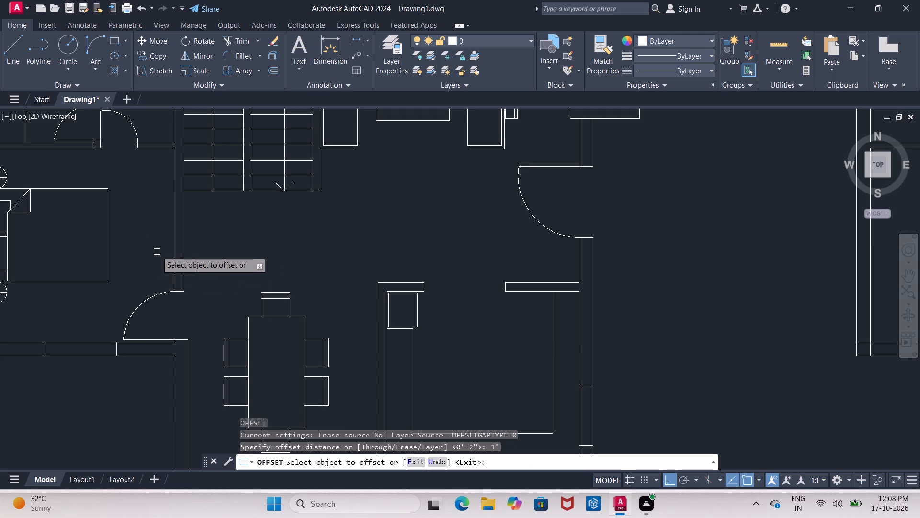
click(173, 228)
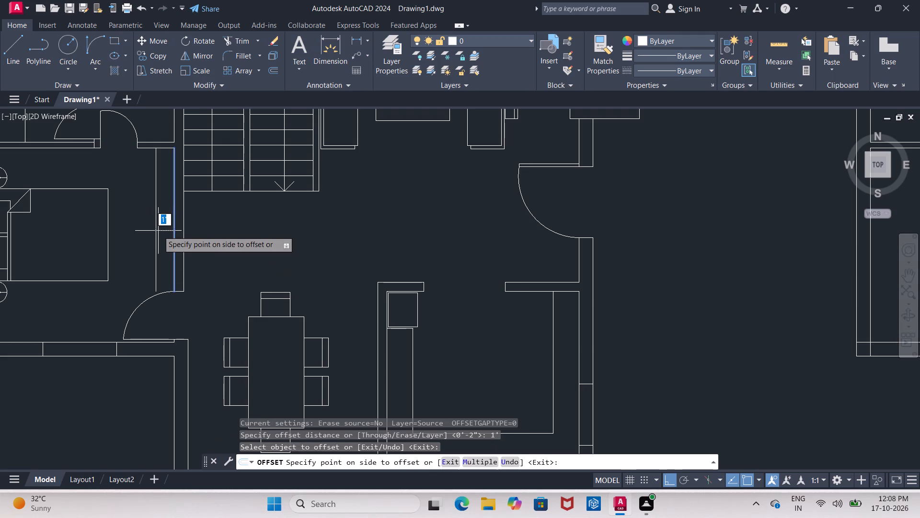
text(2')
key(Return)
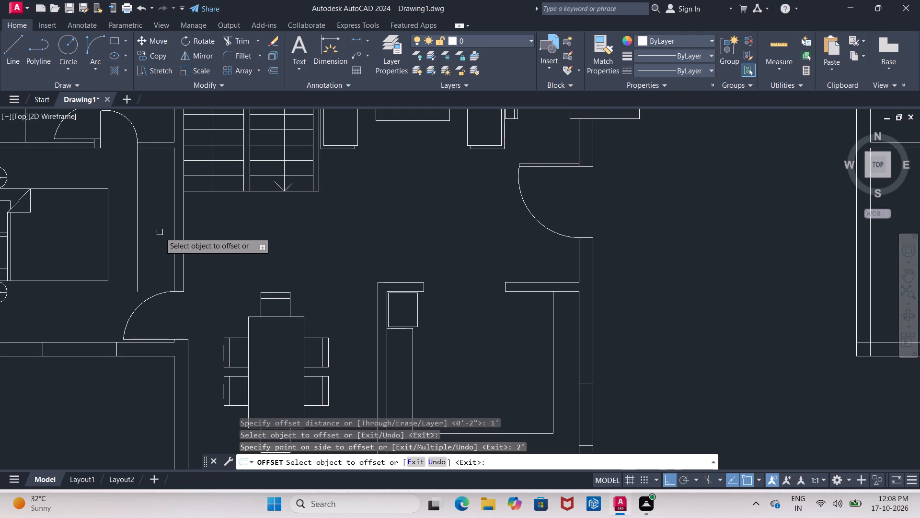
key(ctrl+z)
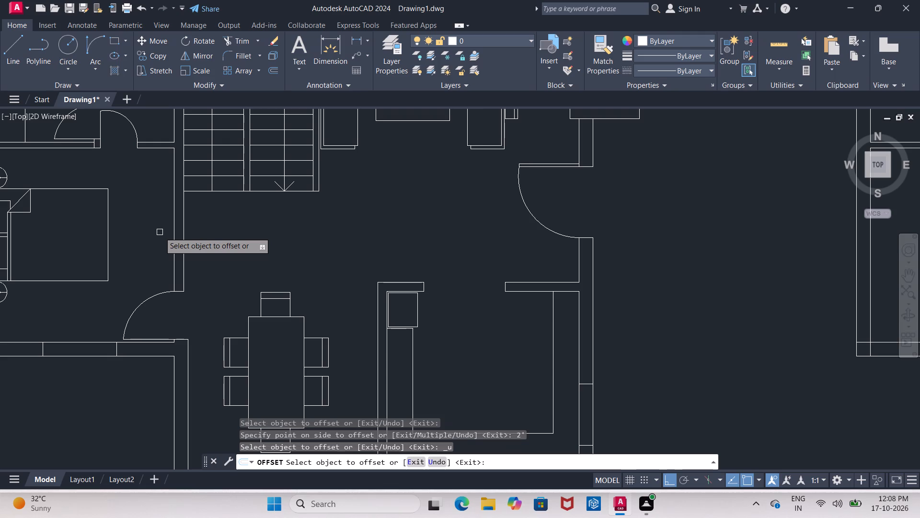
Offset the bedroom's right inner wall line 1'5" toward the bed to form the front of a built-in.
key(Return)
key(Return)
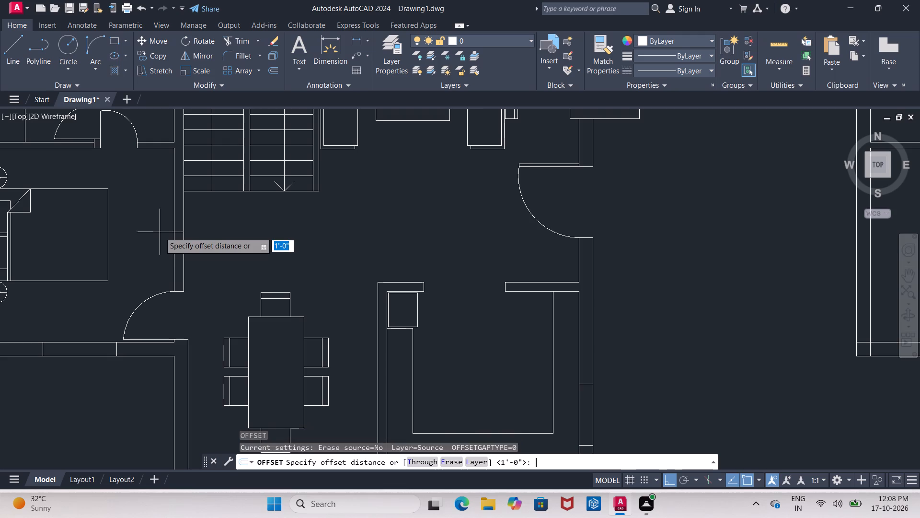
text(1'5)
key(shift+quotedbl)
key(shift+Return)
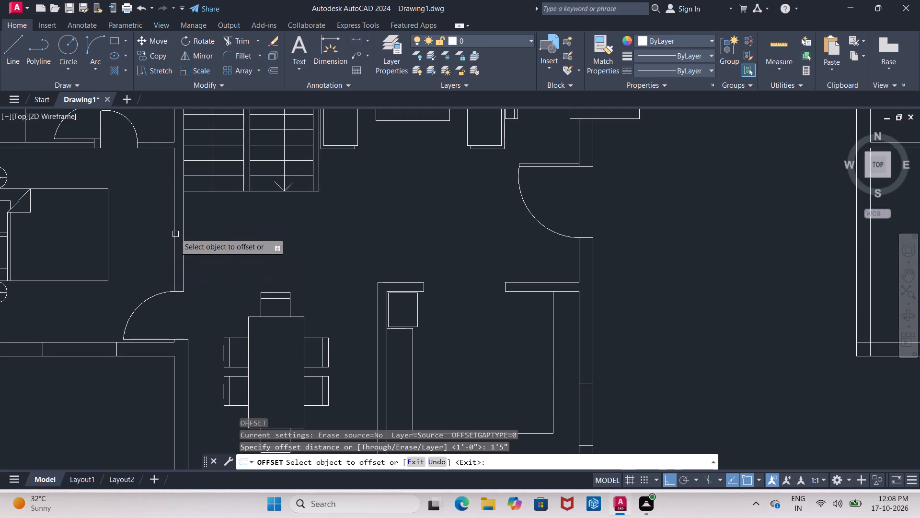
click(173, 231)
click(157, 231)
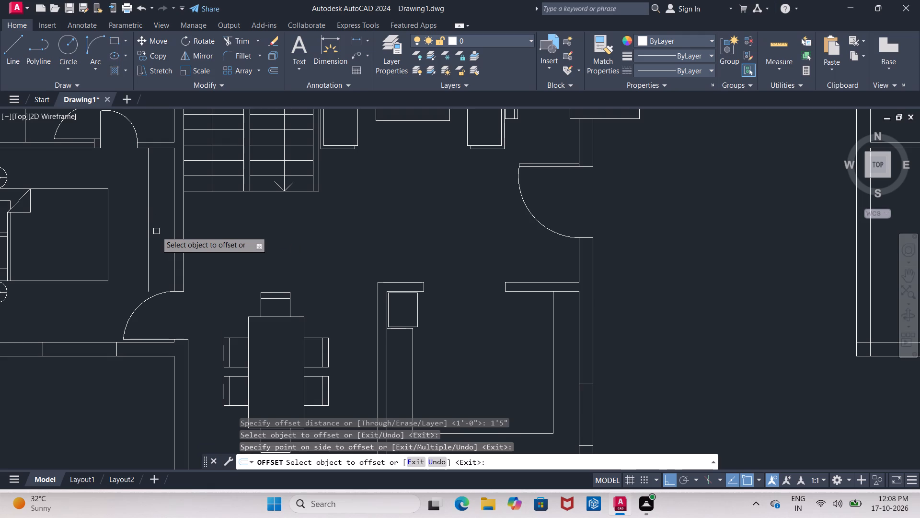
Offset the short top wall line above the built-in 4' downward into the bedroom.
key(o)
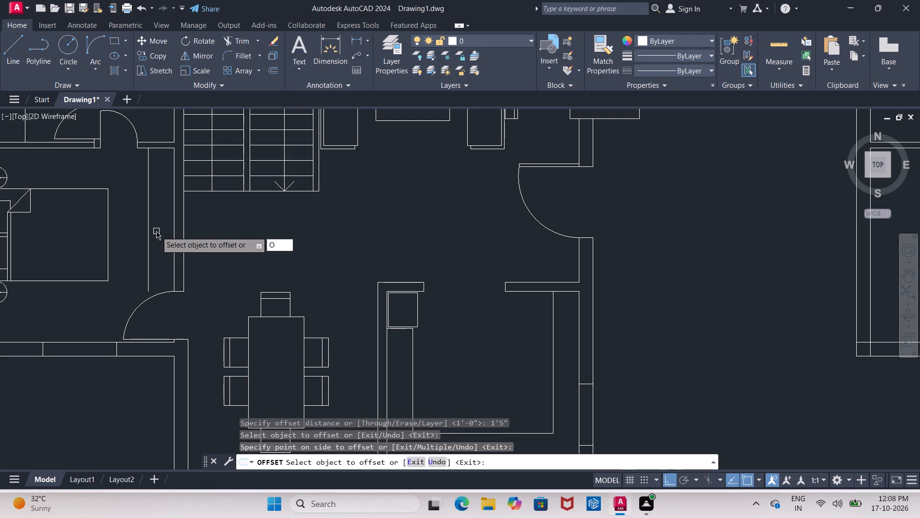
key(Return)
text(4')
key(Return)
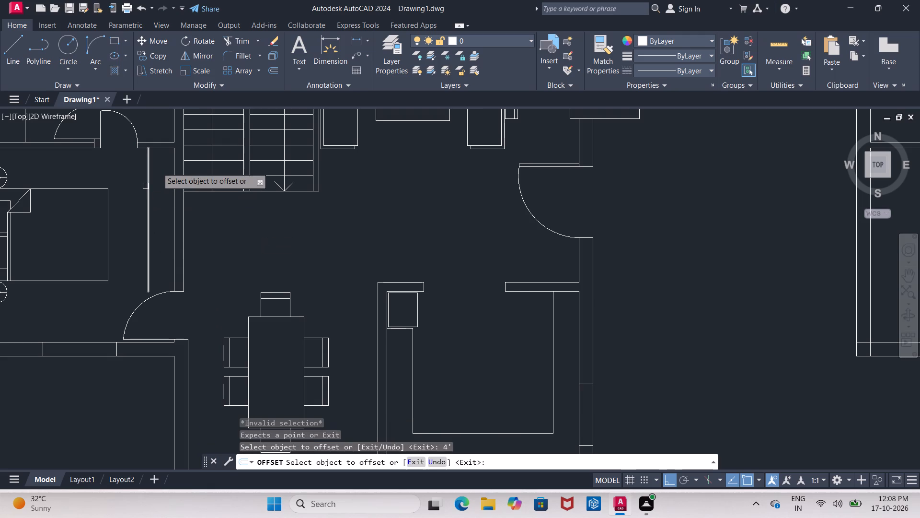
click(161, 150)
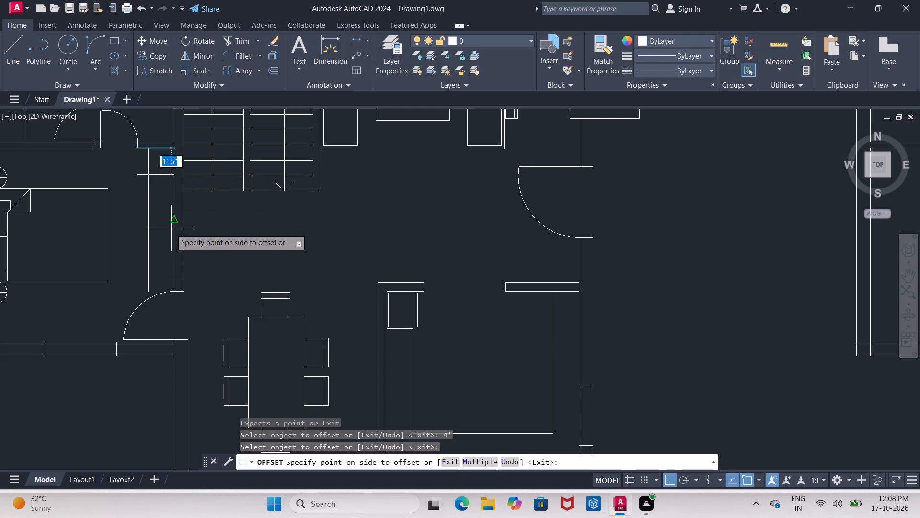
text(4')
key(Return)
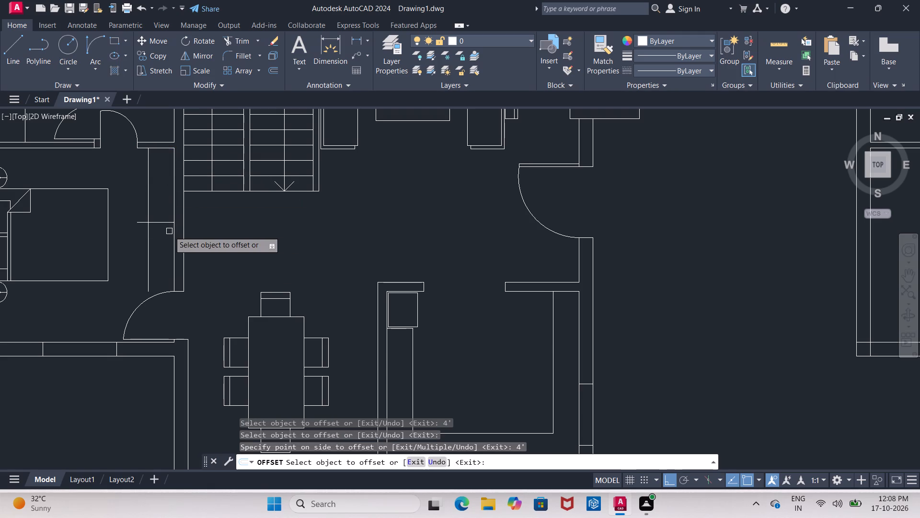
Offset the new horizontal line across the built-in another 3' downward, just above the bedroom door.
key(Return)
key(Return)
text(3')
key(Return)
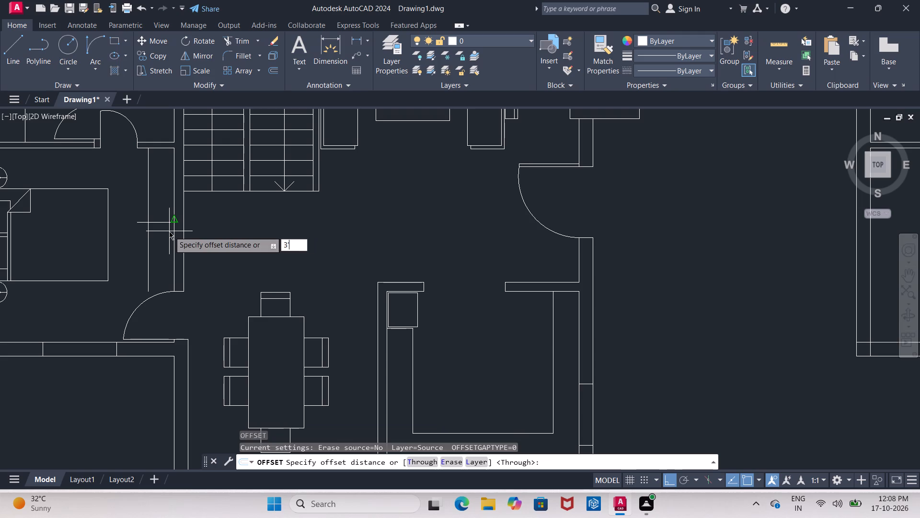
click(155, 222)
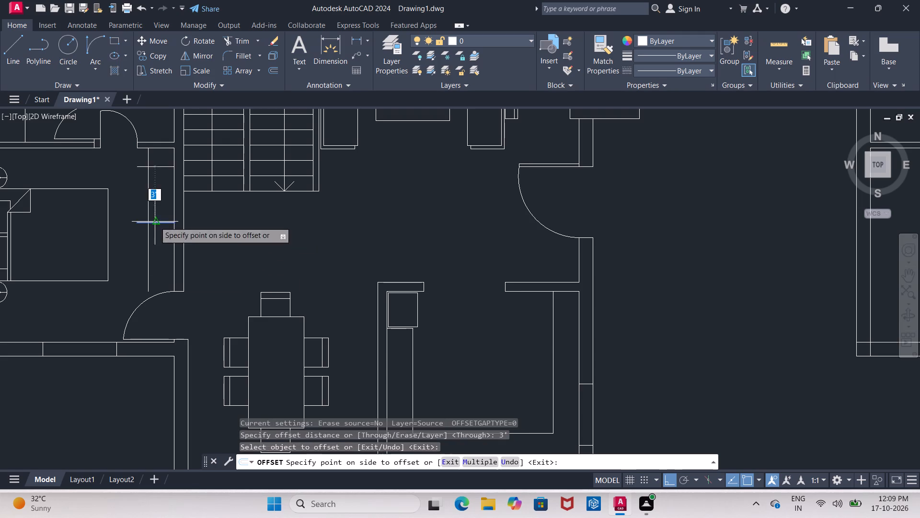
click(162, 292)
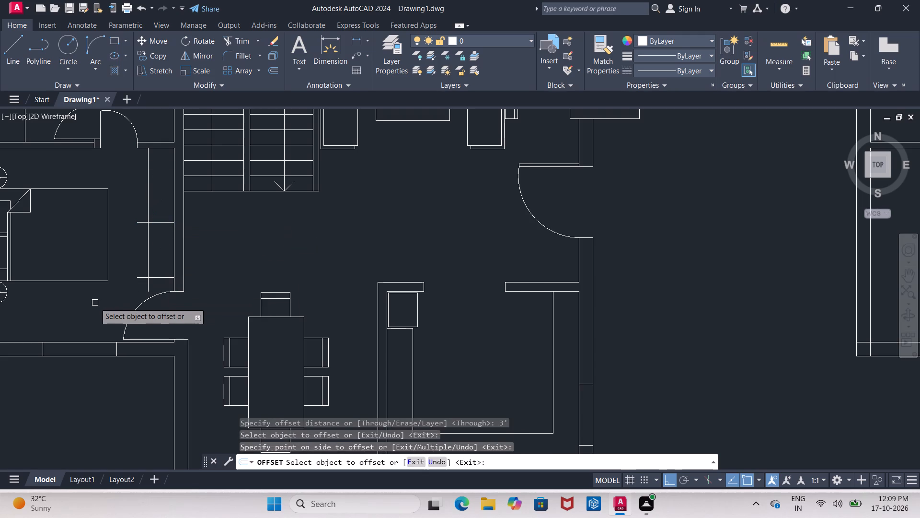
Trim both horizontal lines' overhangs past the built-in's front line and the front line's tail below the lower one.
key(Escape)
text(TR)
key(Return)
key(Return)
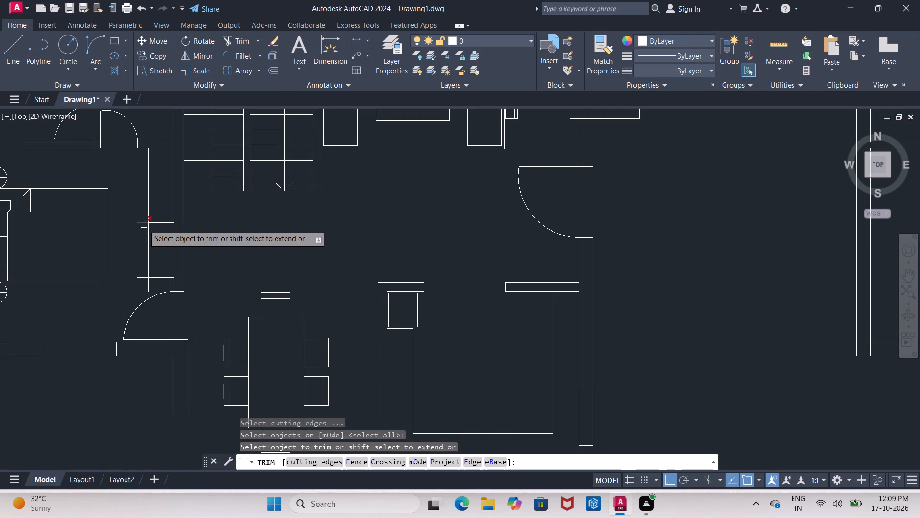
click(144, 225)
click(144, 279)
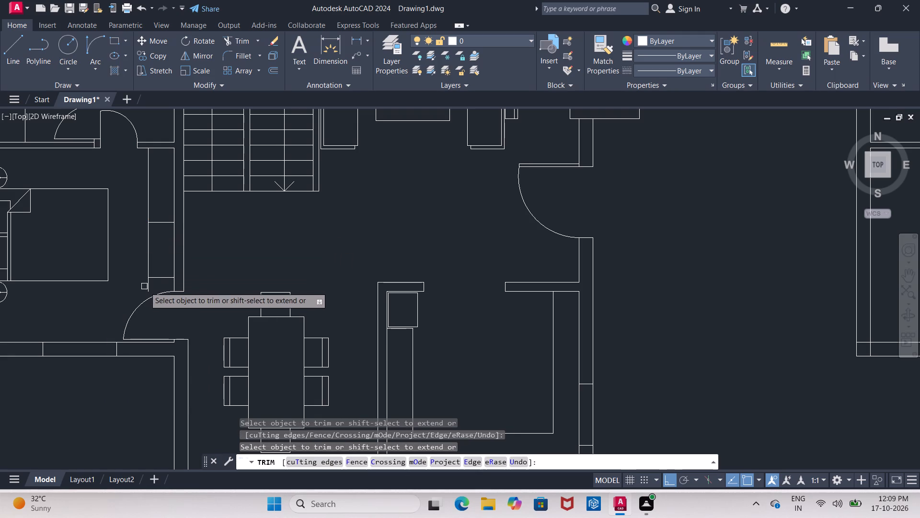
click(146, 288)
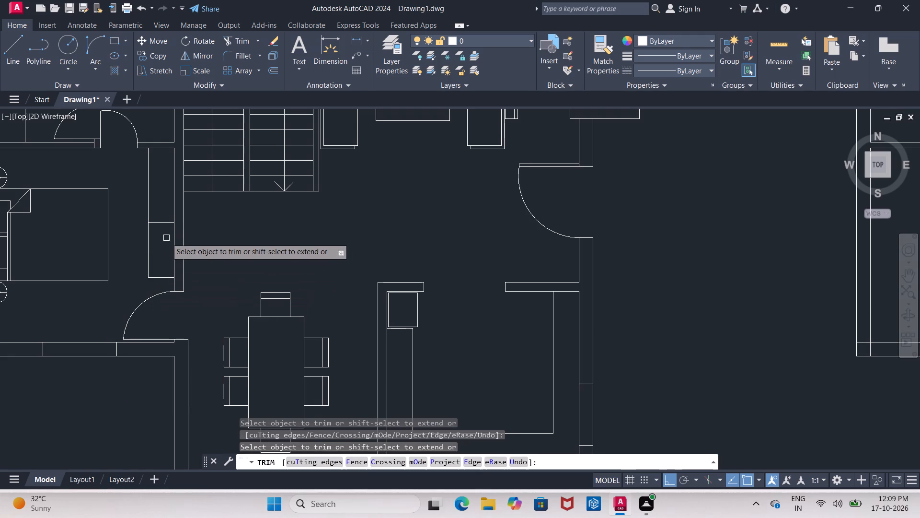
Delete the middle horizontal line across the built-in, leaving one long rectangle along the right wall.
click(164, 223)
double_click(164, 223)
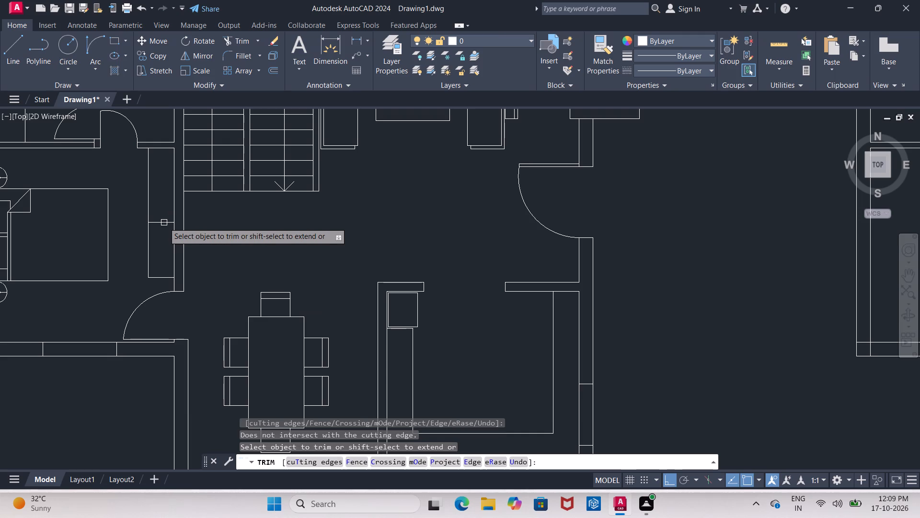
key(Escape)
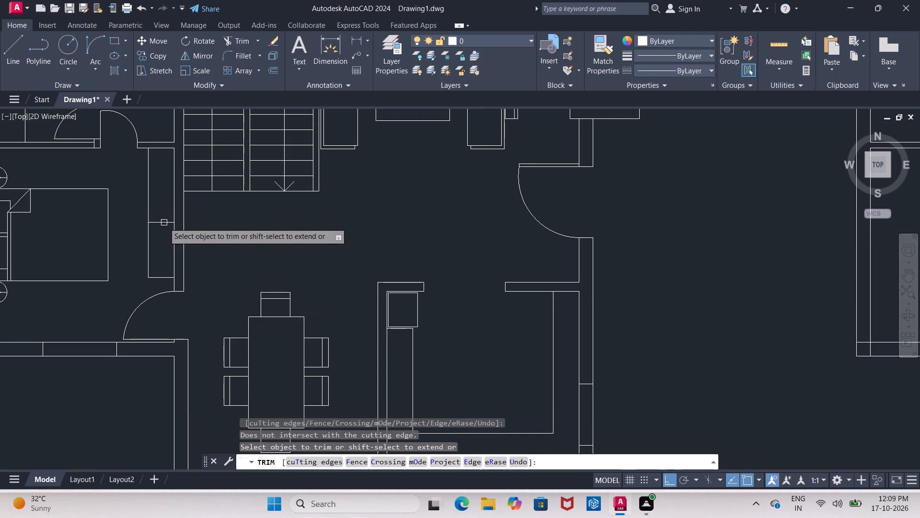
click(164, 223)
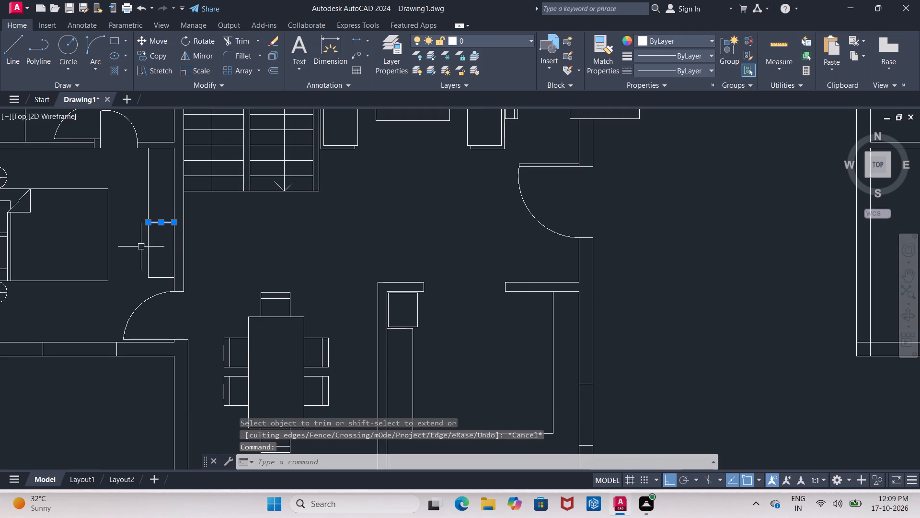
key(Delete)
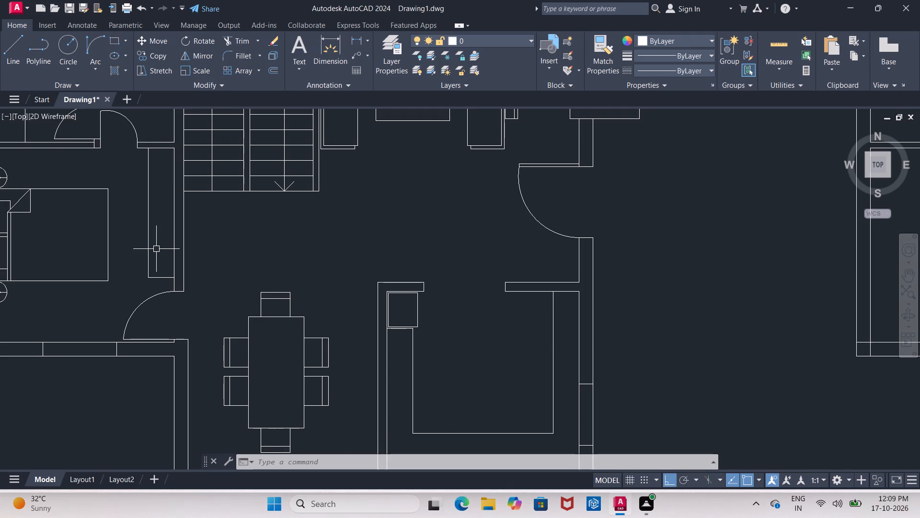
Switch to Calculator, divide 1.5 by 2, and close it.
key(1)
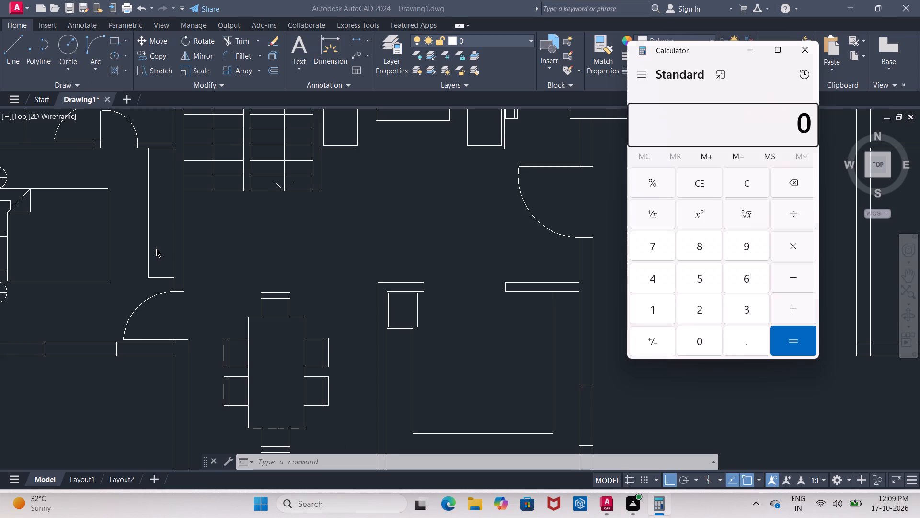
text(1.)
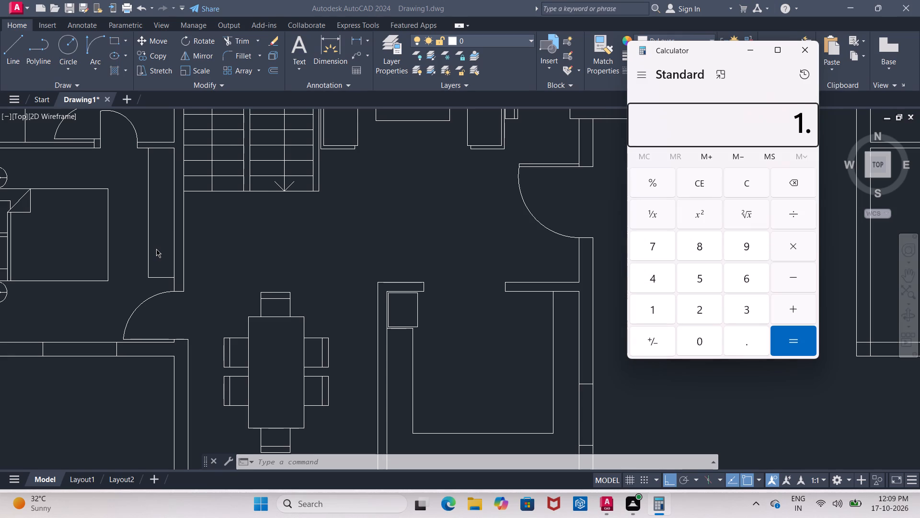
text(5/2)
key(Return)
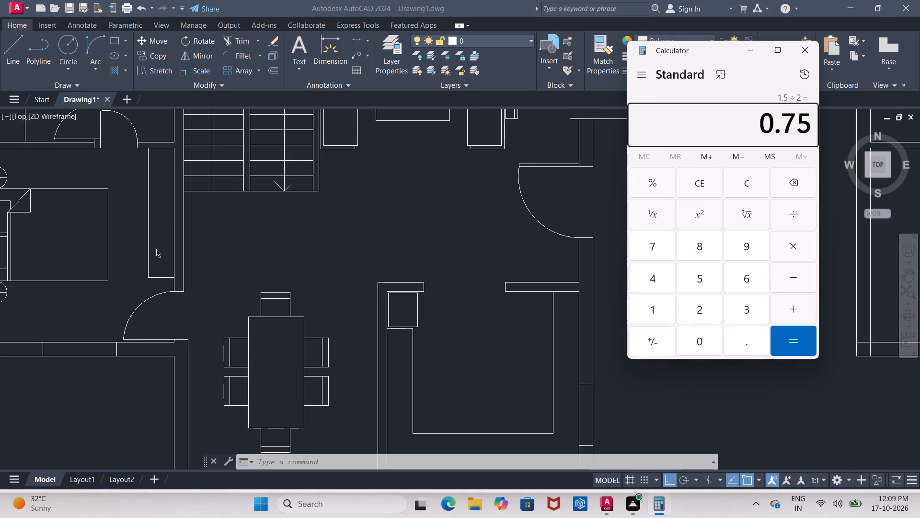
click(804, 53)
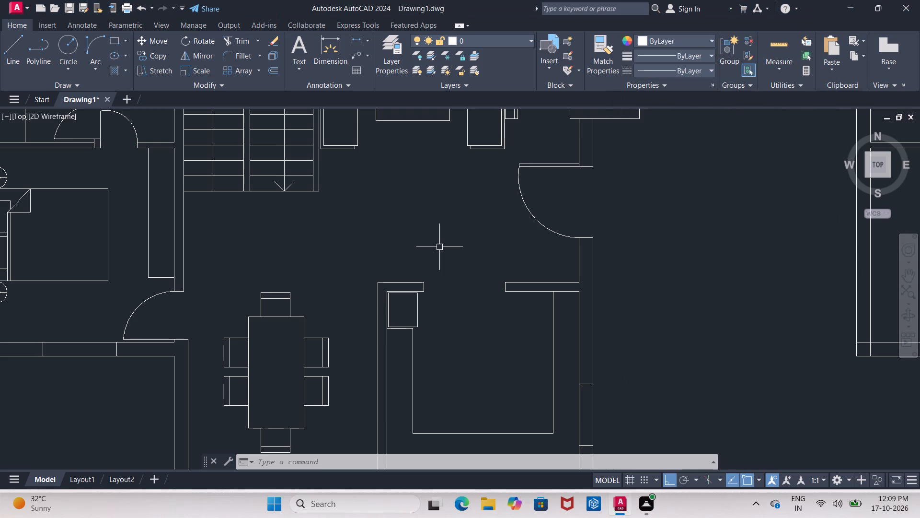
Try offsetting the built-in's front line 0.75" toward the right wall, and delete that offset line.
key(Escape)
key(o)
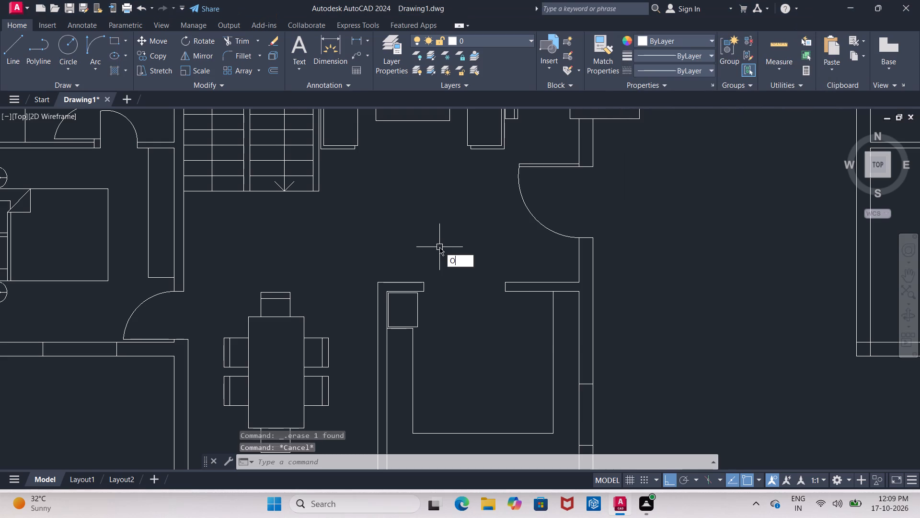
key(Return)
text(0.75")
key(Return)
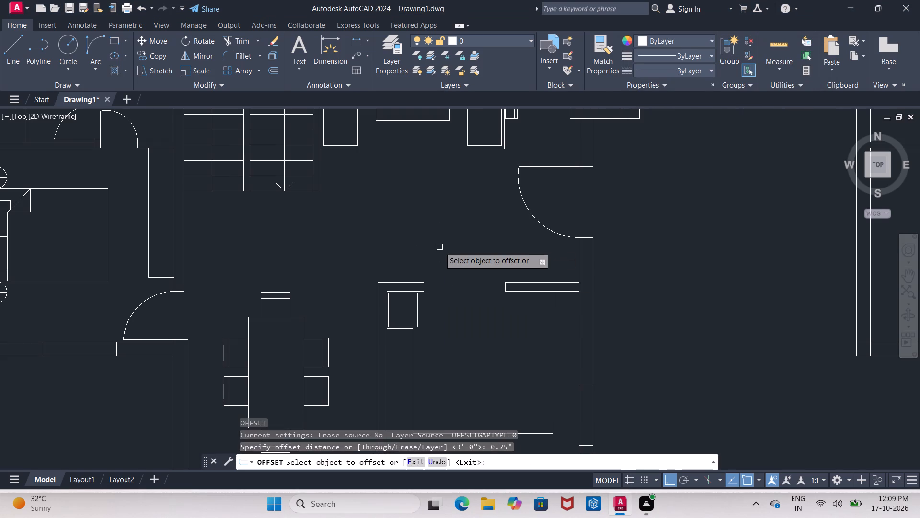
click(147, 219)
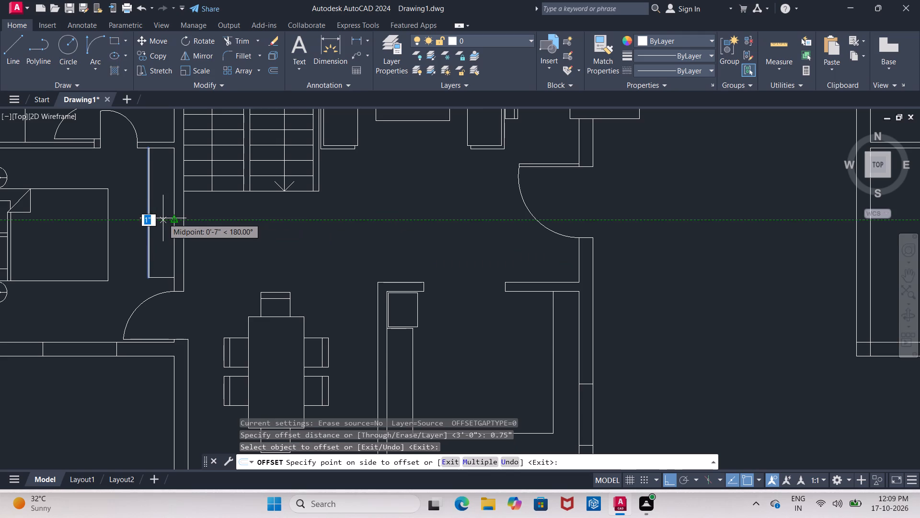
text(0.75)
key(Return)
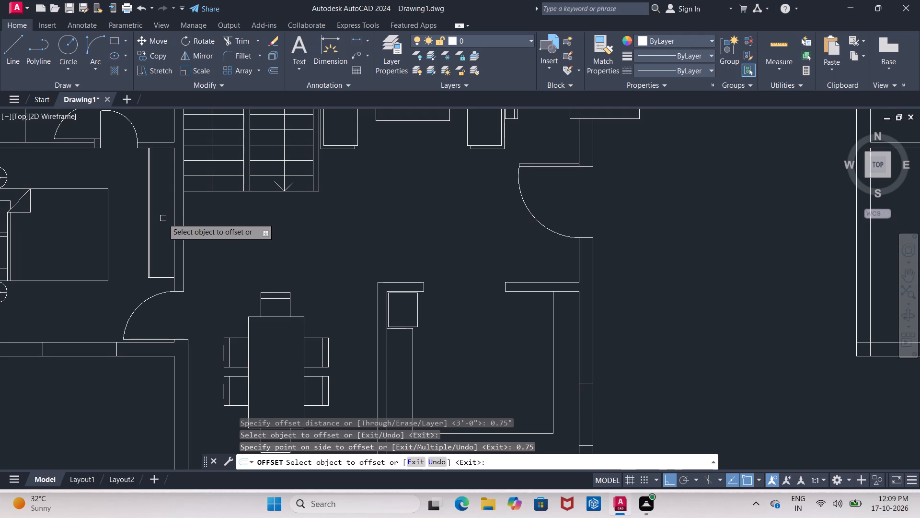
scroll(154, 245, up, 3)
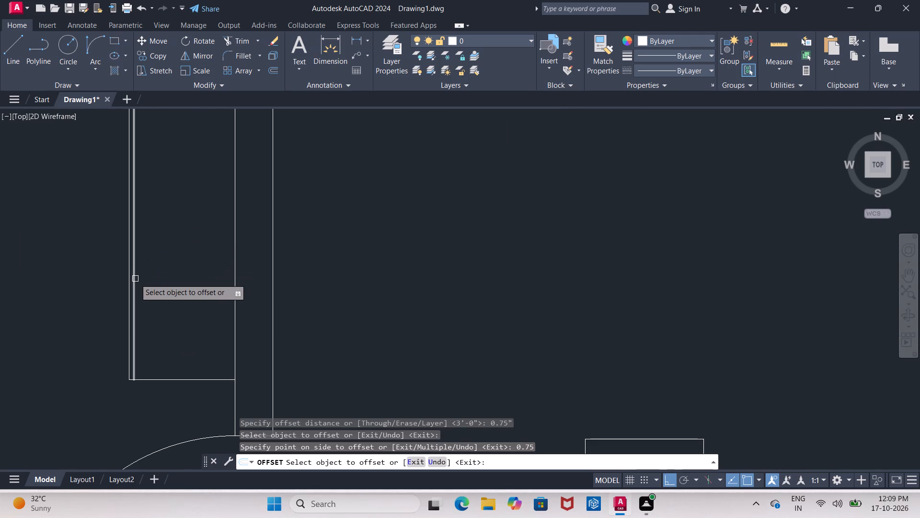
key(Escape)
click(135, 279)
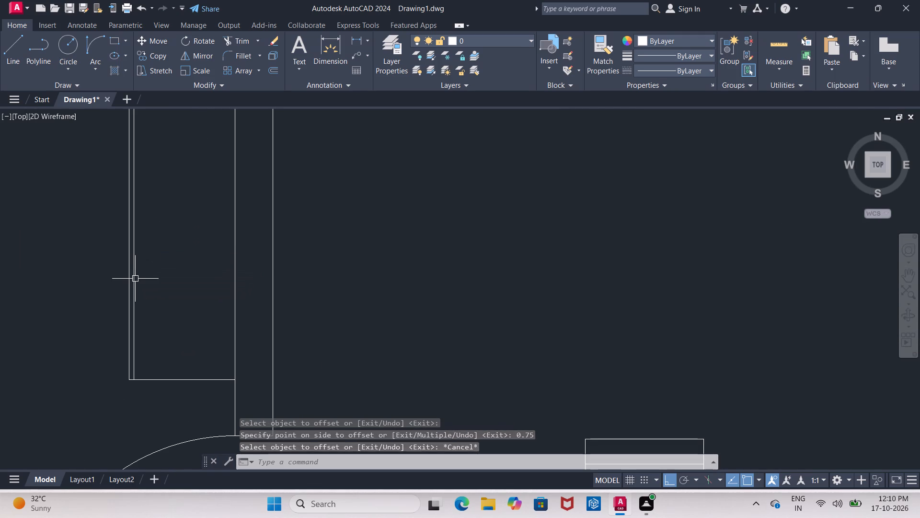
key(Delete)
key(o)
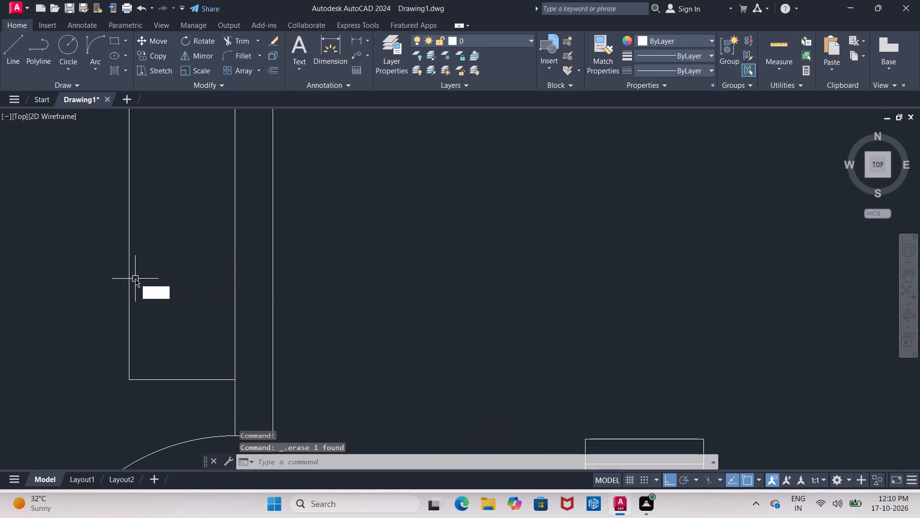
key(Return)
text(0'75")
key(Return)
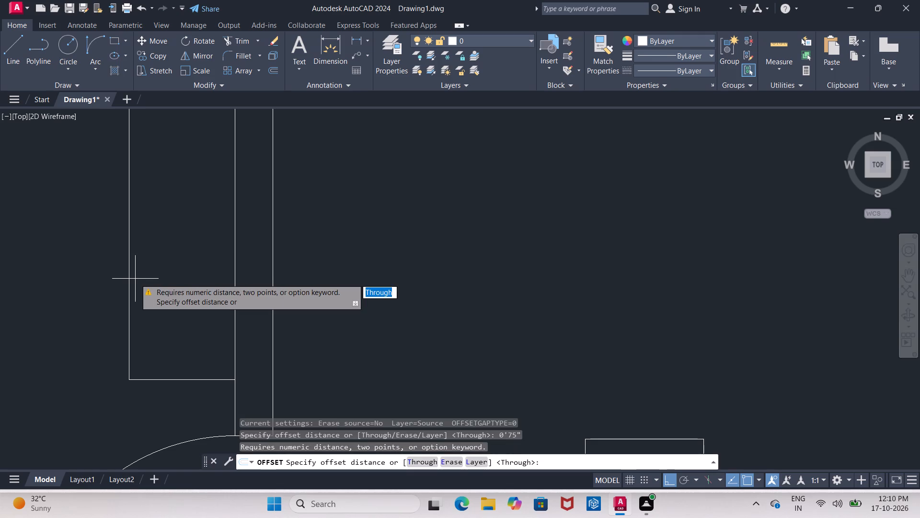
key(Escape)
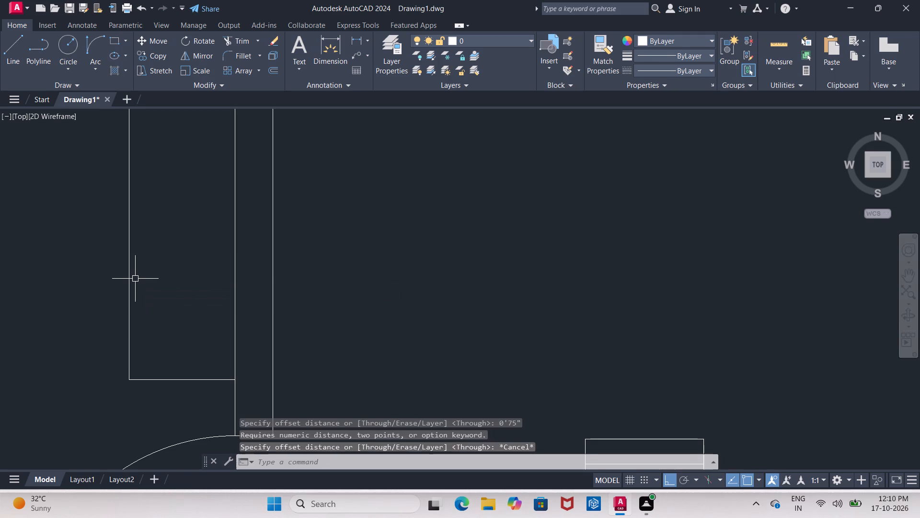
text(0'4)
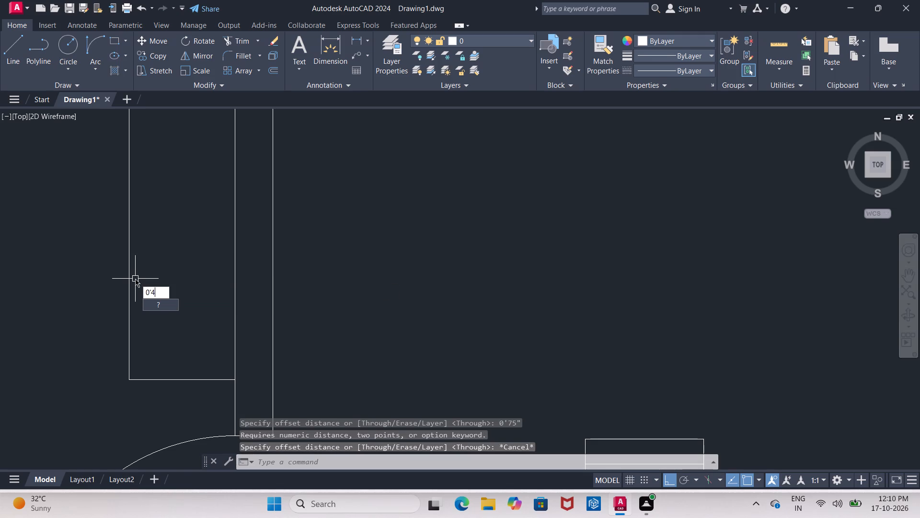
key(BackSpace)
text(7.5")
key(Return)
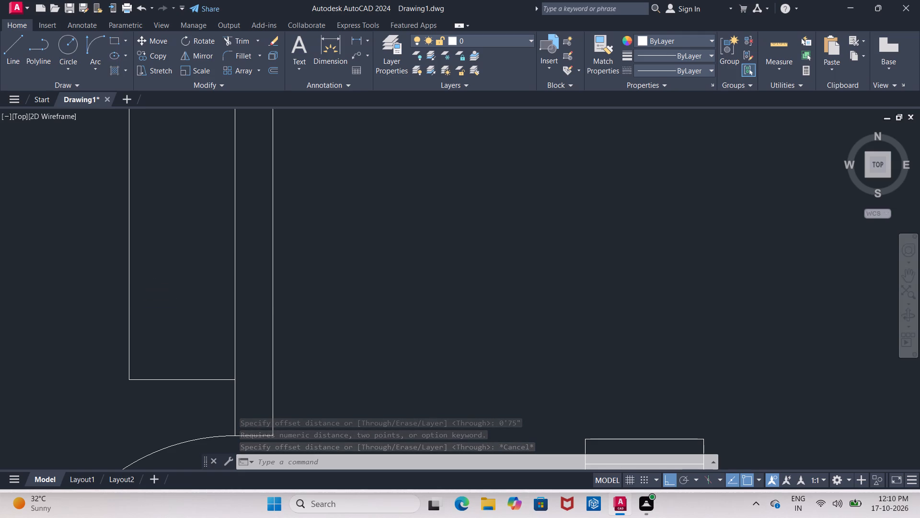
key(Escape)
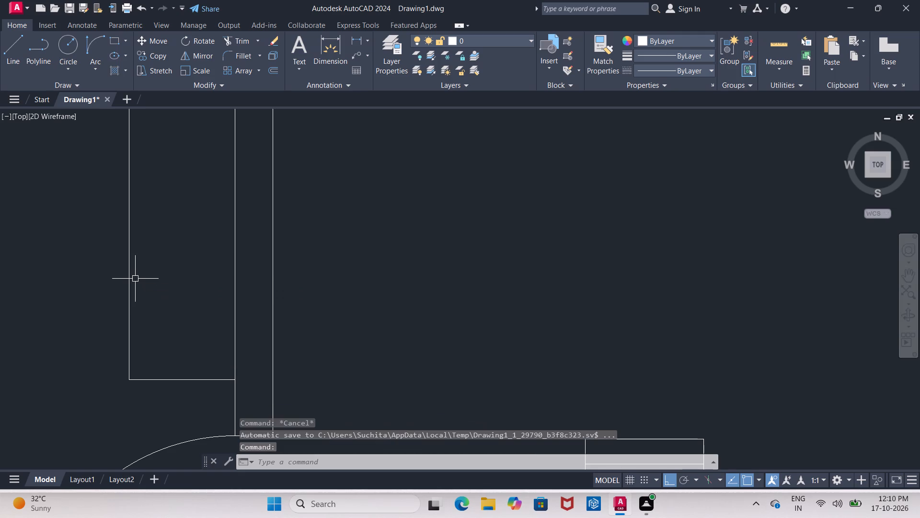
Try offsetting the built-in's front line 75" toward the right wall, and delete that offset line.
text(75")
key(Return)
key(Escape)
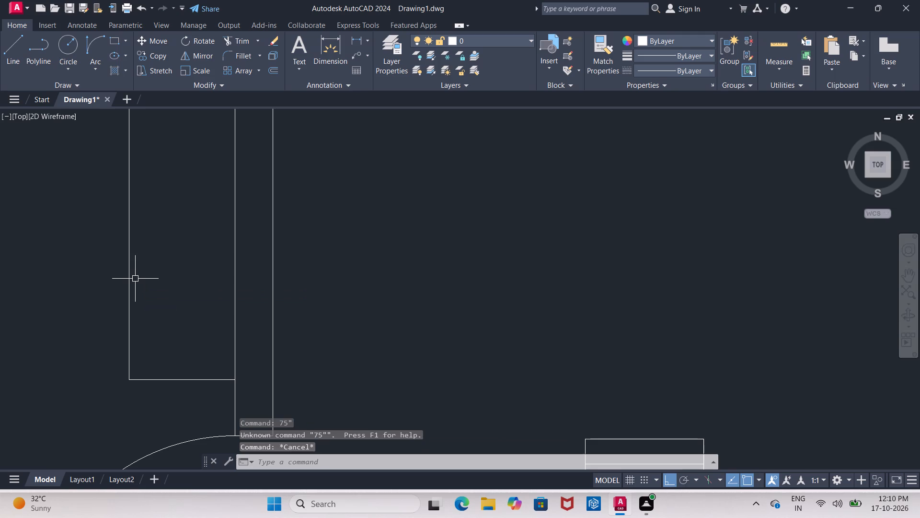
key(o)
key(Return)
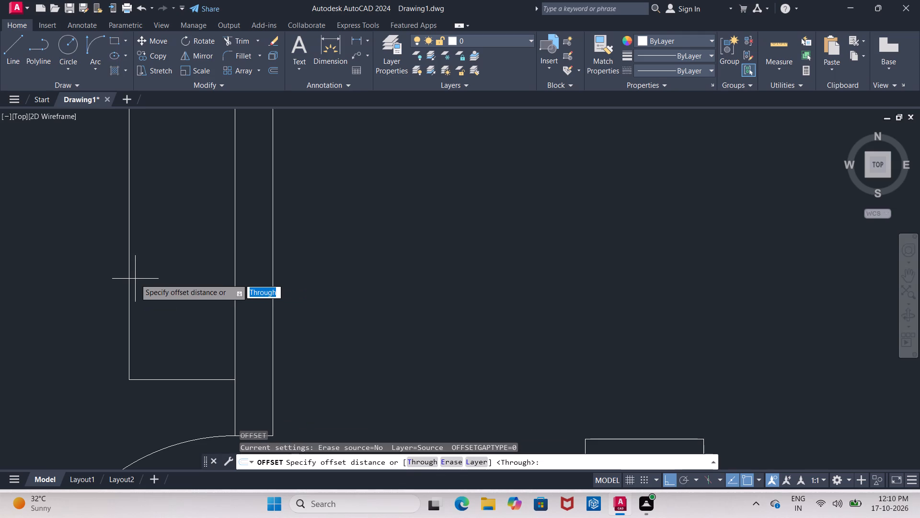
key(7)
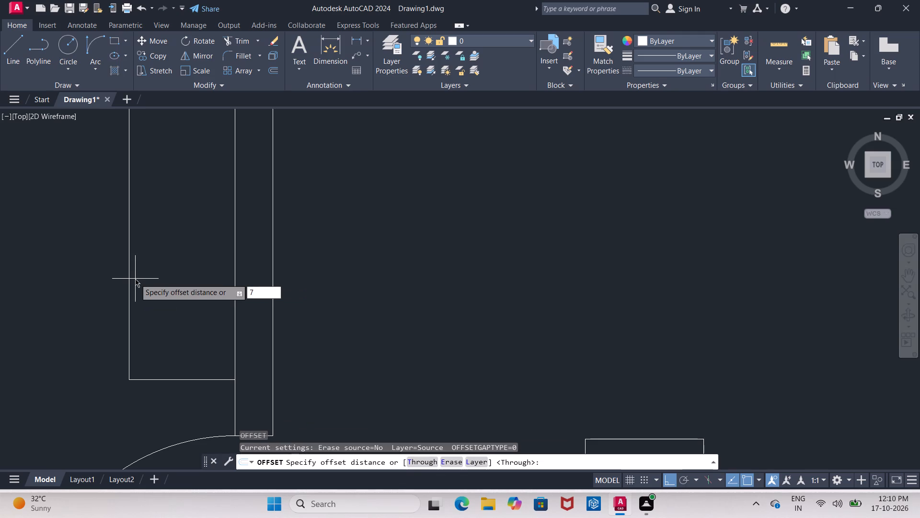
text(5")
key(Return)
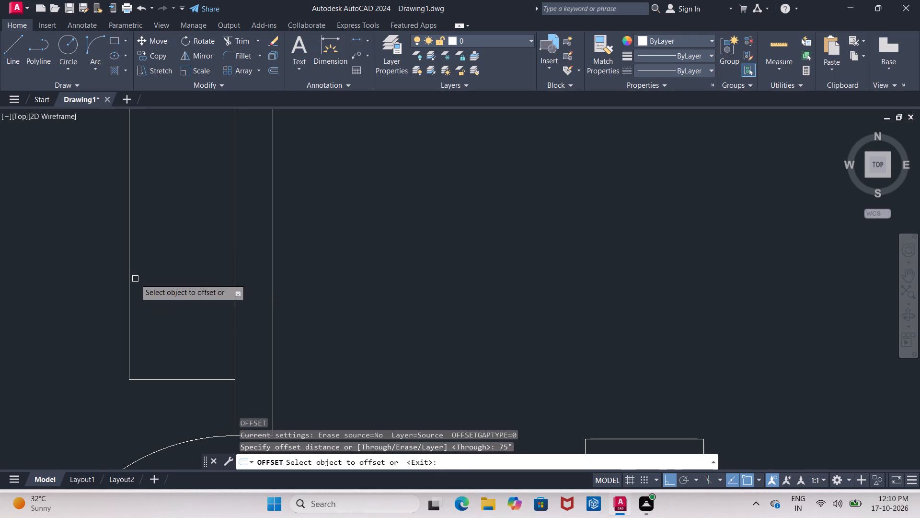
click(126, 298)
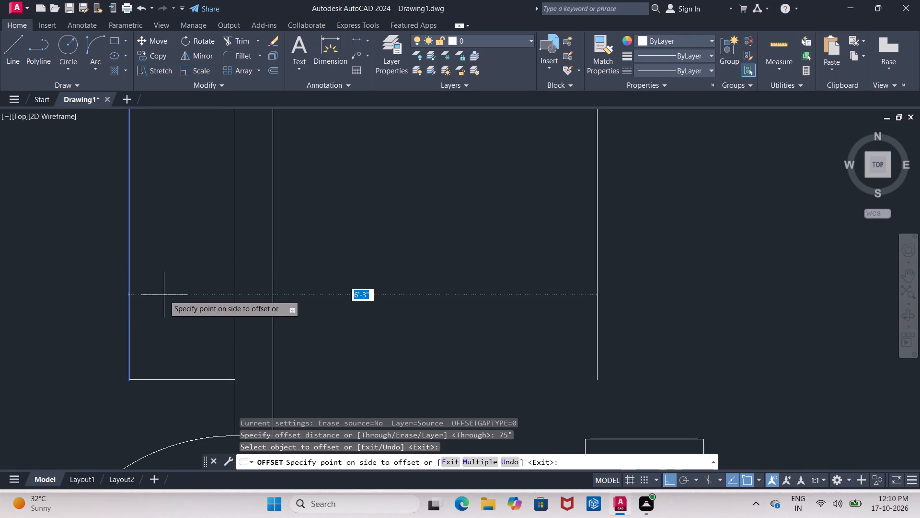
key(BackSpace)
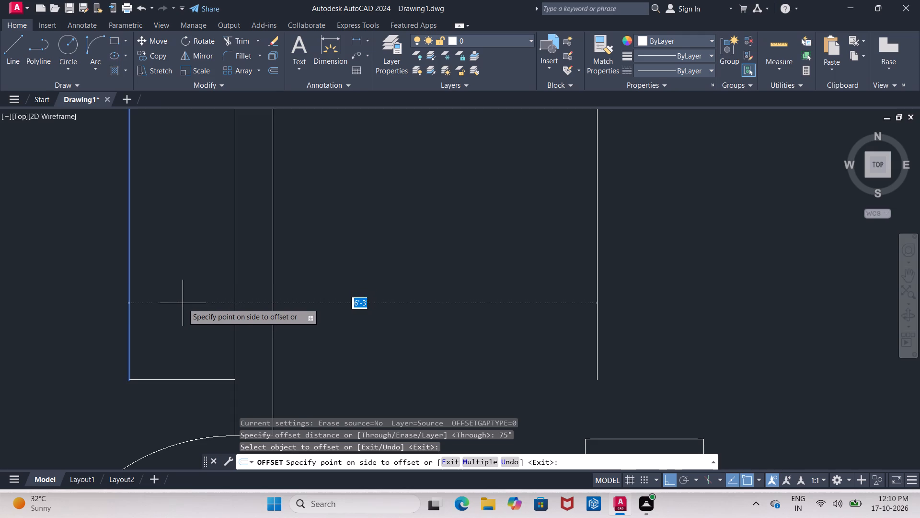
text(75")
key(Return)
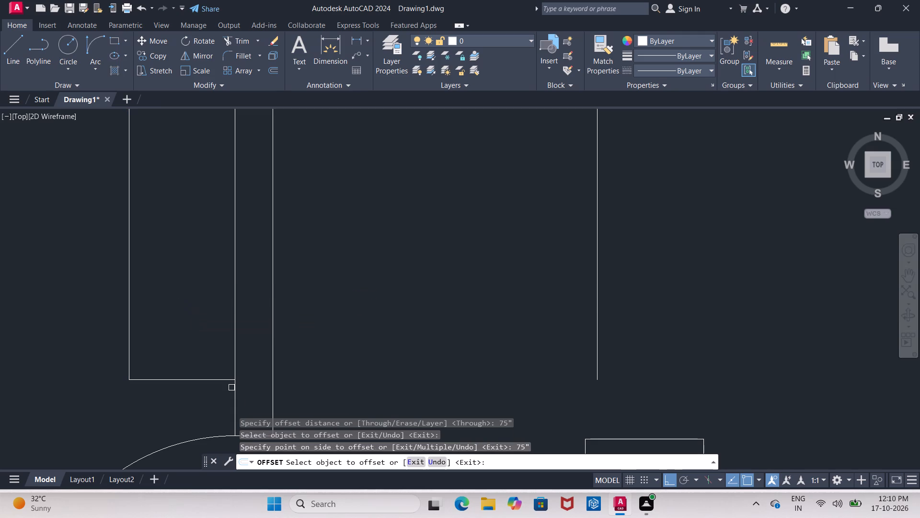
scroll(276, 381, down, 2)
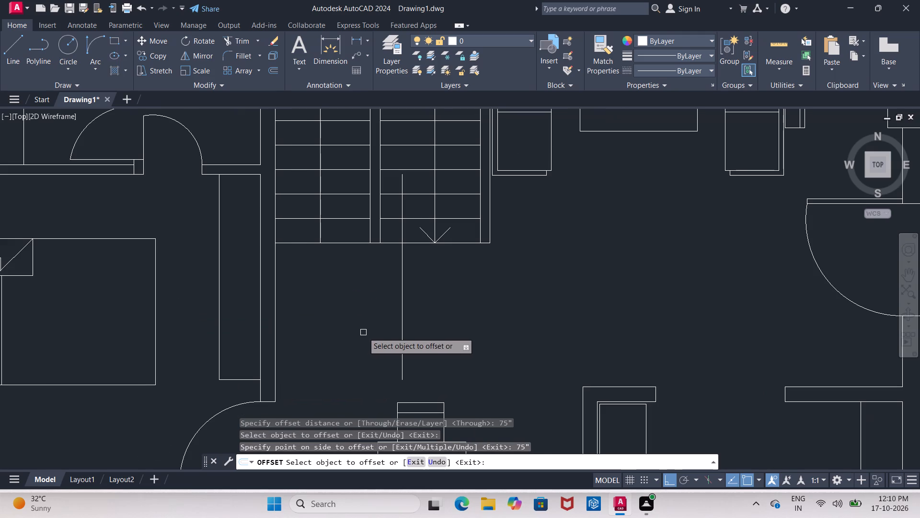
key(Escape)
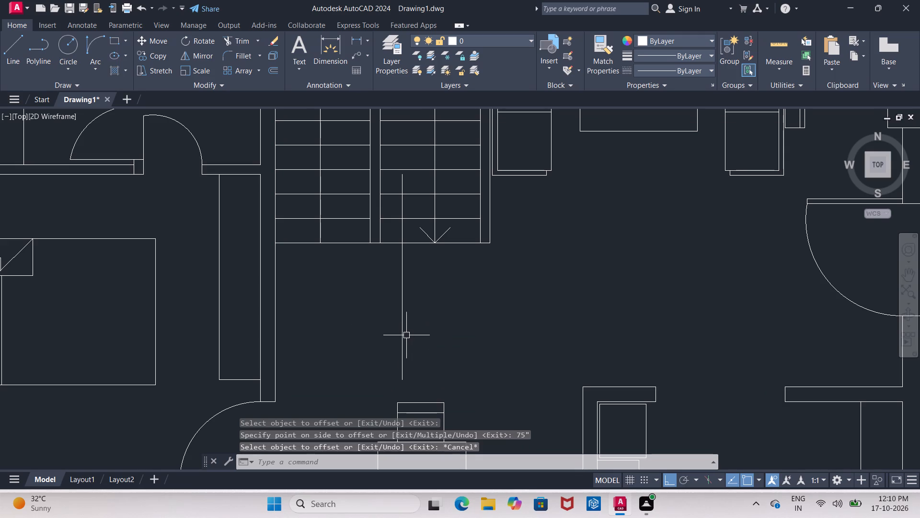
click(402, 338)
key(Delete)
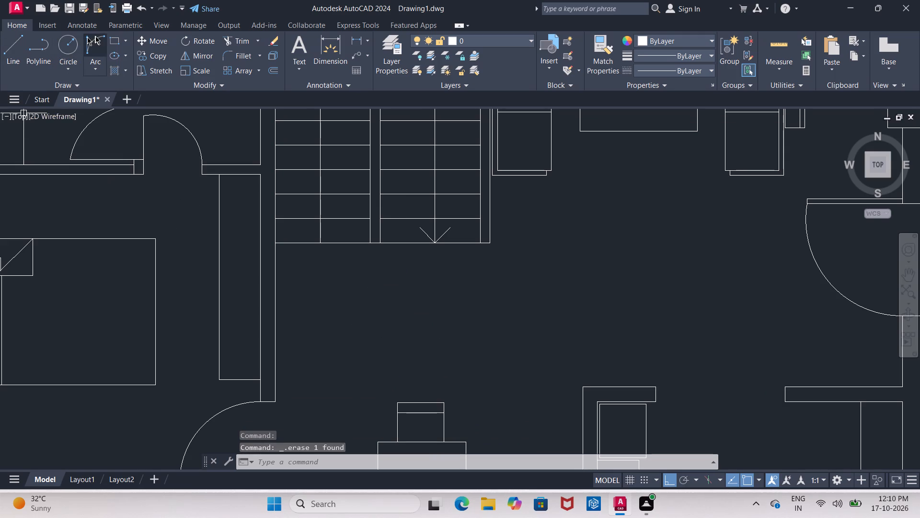
Draw a vertical line from the midpoint of the built-in's lower edge up through the wall above it.
click(11, 64)
middle_drag(193, 376, 125, 287)
scroll(136, 287, up, 3)
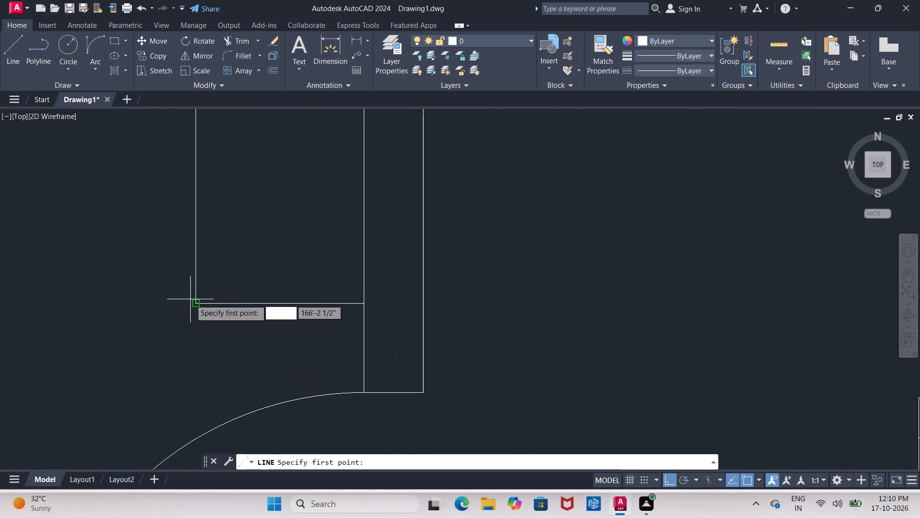
click(278, 305)
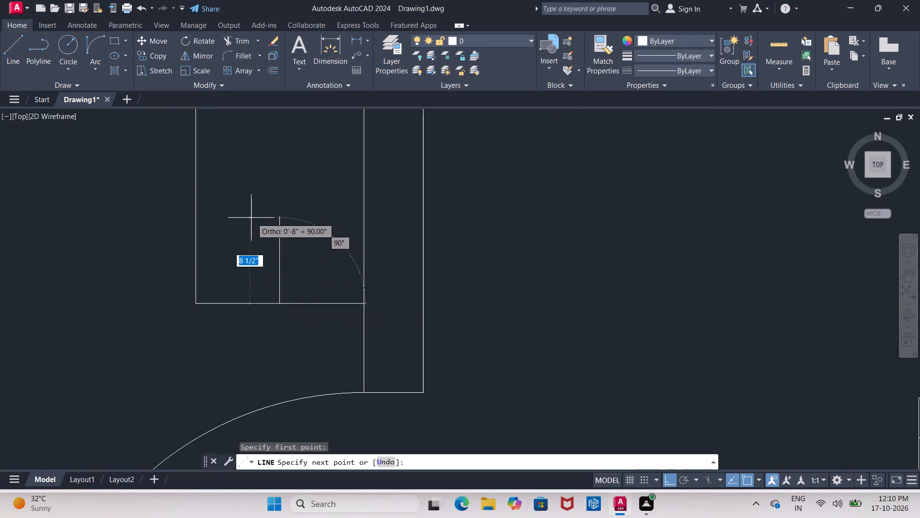
middle_drag(251, 218, 291, 472)
middle_drag(275, 218, 220, 423)
scroll(220, 423, down, 2)
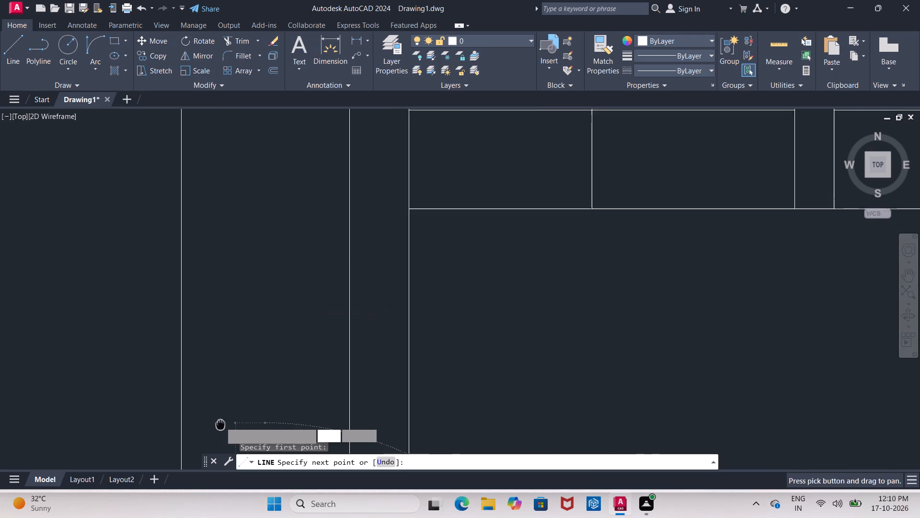
scroll(220, 424, down, 2)
scroll(222, 374, up, 1)
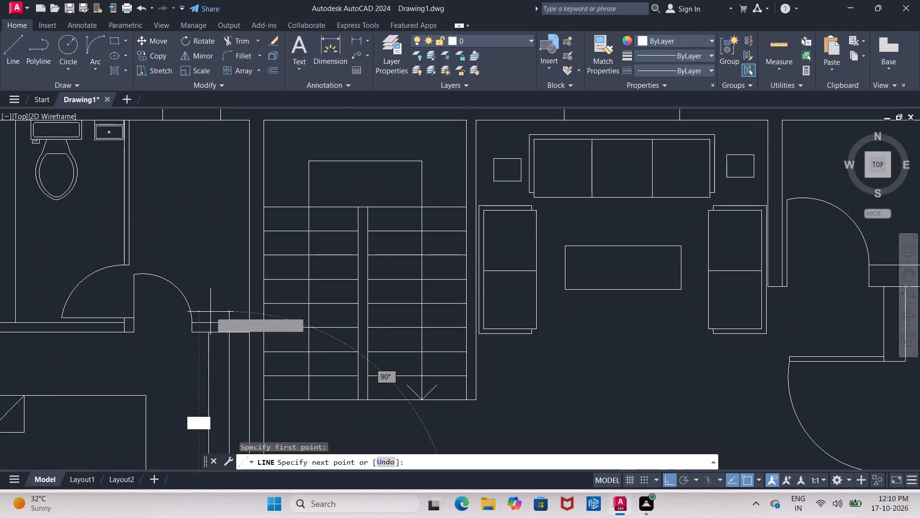
click(209, 312)
key(Escape)
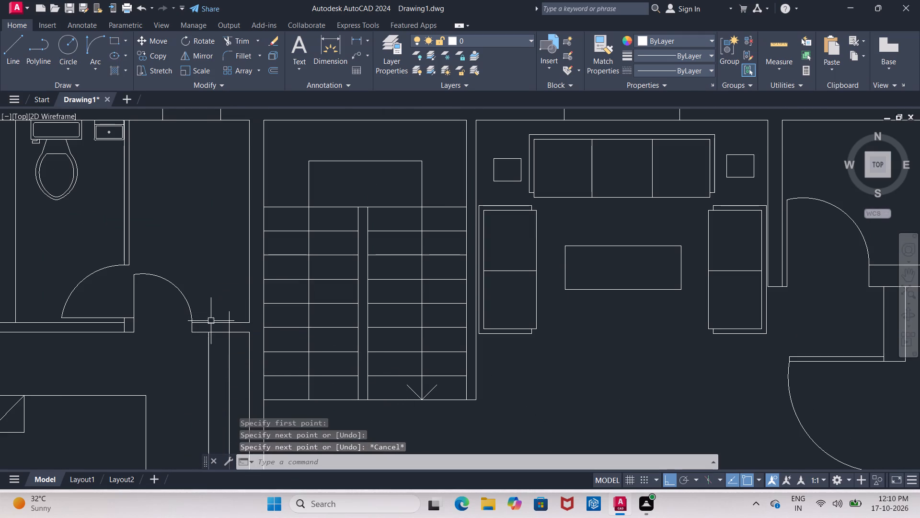
Trim the built-in's centre line inside the wall above it and delete the leftover stub beyond that wall.
text(TR)
key(Return)
key(Return)
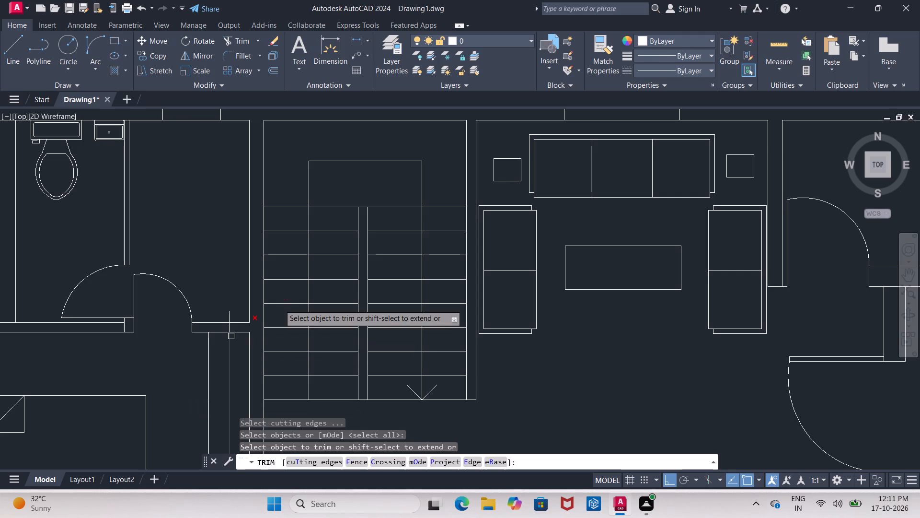
scroll(233, 329, up, 3)
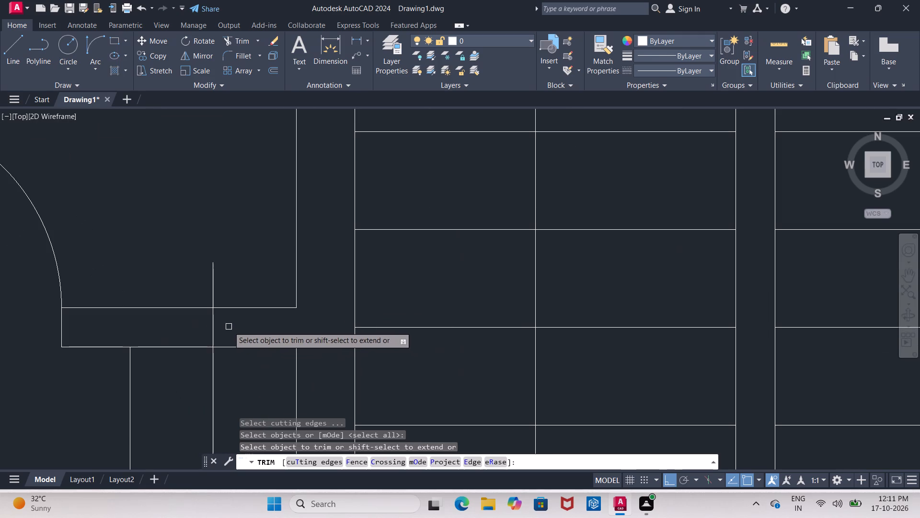
click(213, 332)
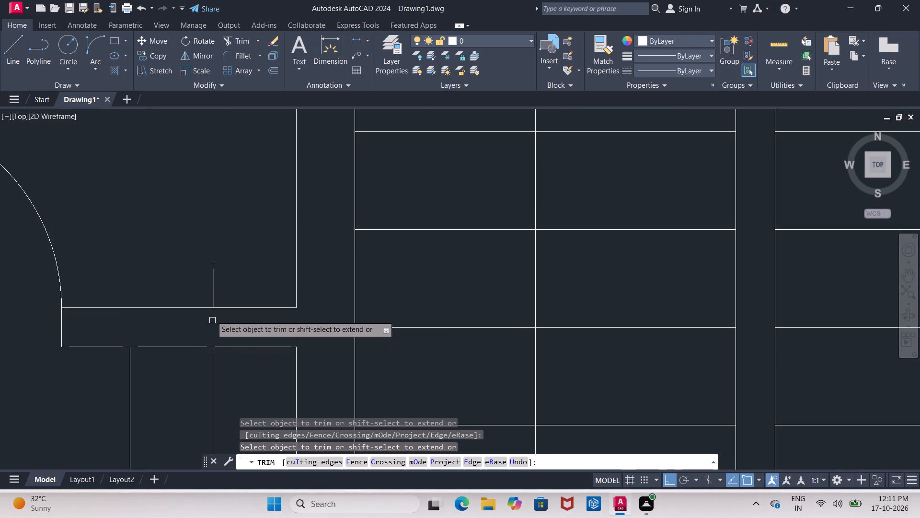
click(210, 295)
key(Escape)
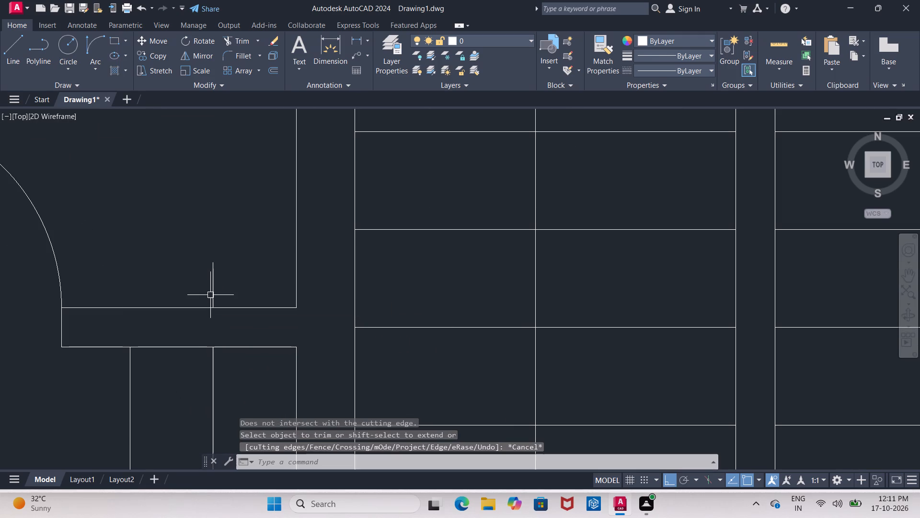
click(214, 287)
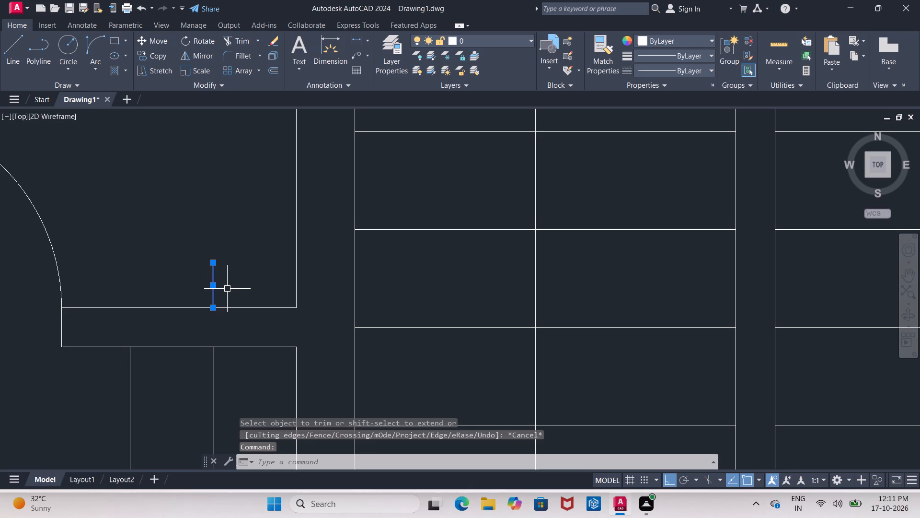
key(Delete)
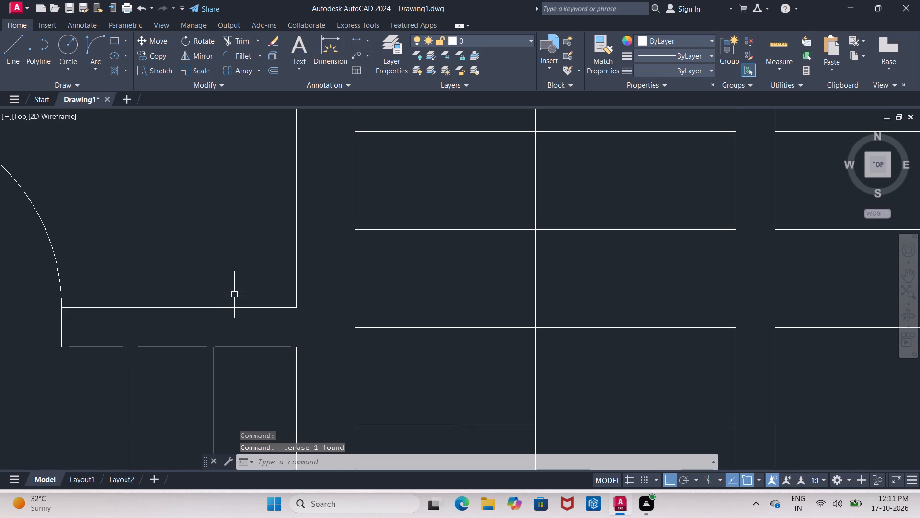
Offset the lower edge of the wall above the bedroom wardrobe downward at 10" spacing to make the first three cross lines.
scroll(234, 294, down, 1)
middle_drag(234, 294, 161, 179)
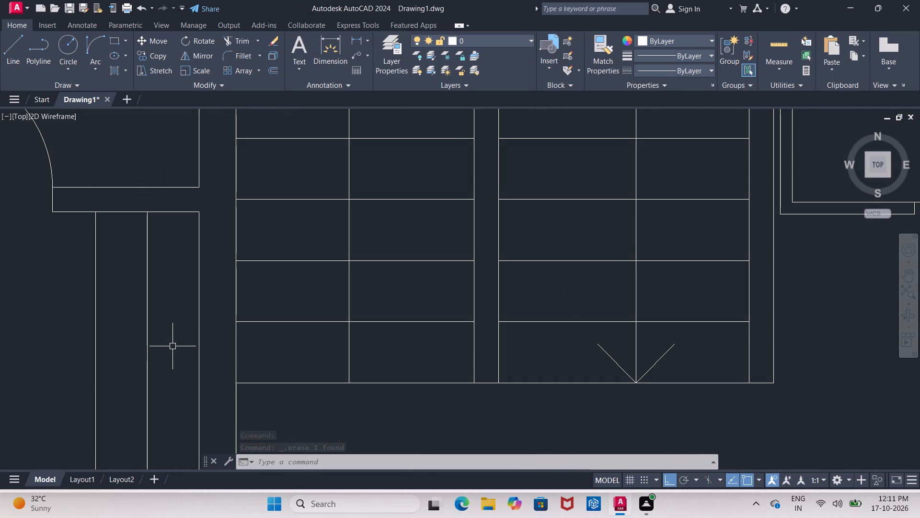
key(o)
key(Return)
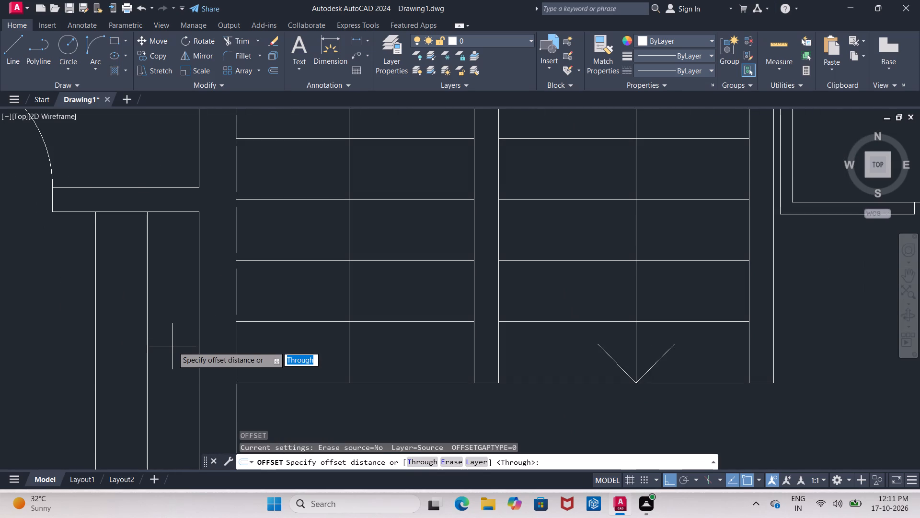
key(Return)
key(Return)
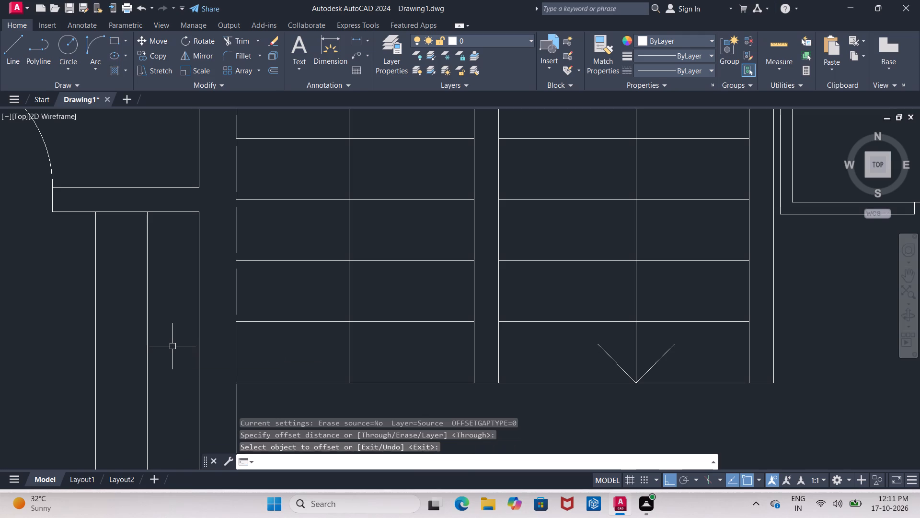
key(Return)
text(10)
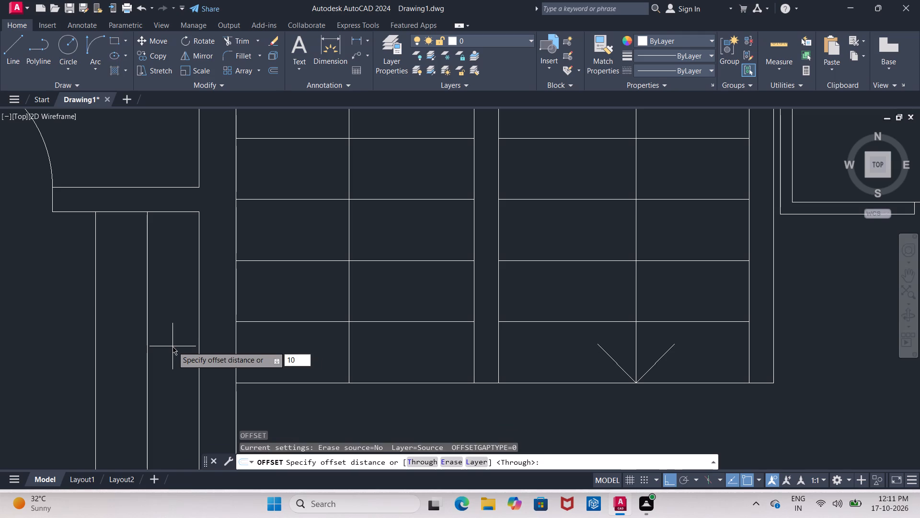
key(shift+quotedbl)
key(Return)
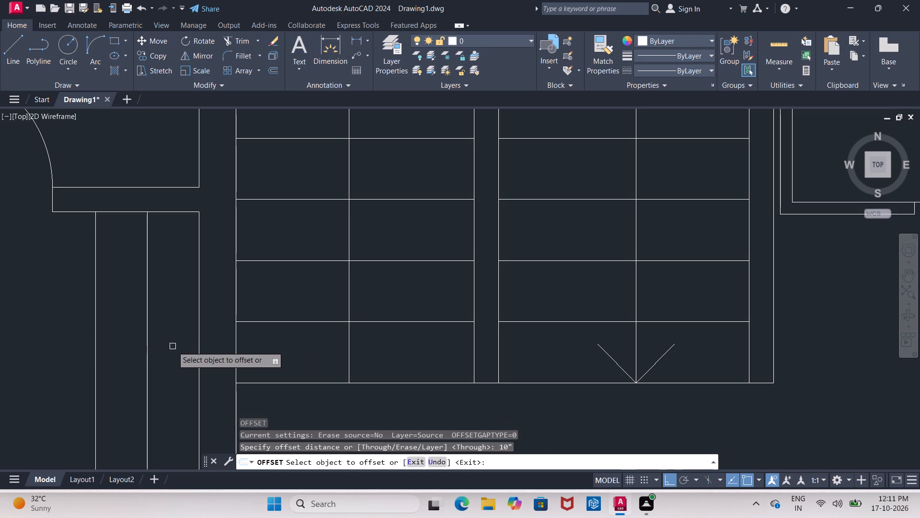
scroll(172, 346, down, 1)
middle_drag(172, 346, 135, 274)
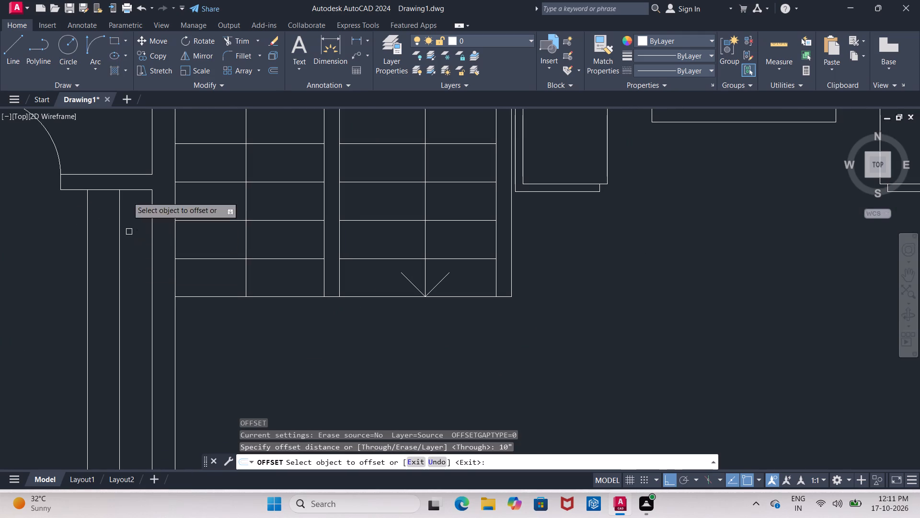
click(128, 190)
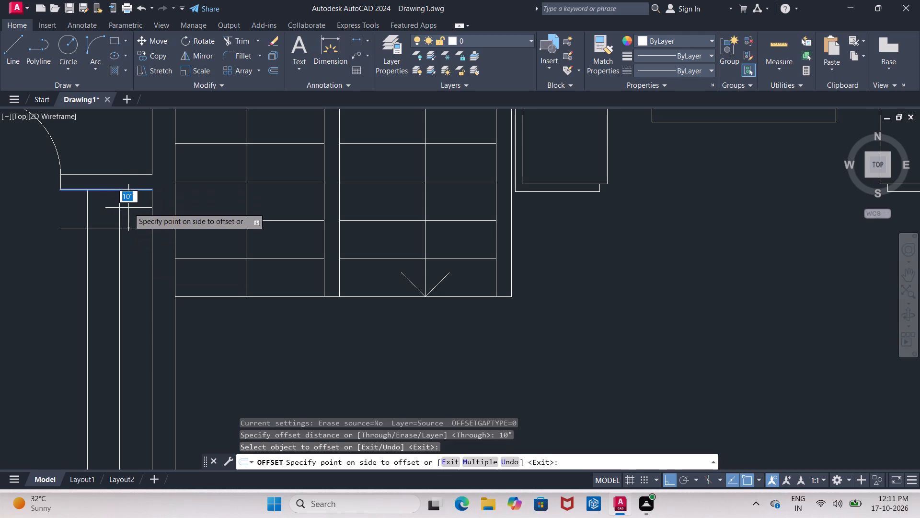
click(130, 217)
click(132, 233)
click(130, 230)
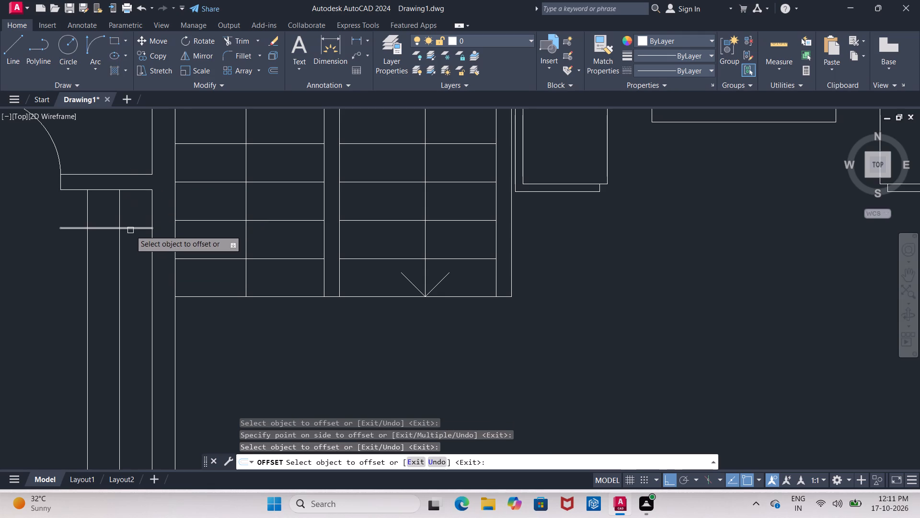
click(134, 269)
click(133, 268)
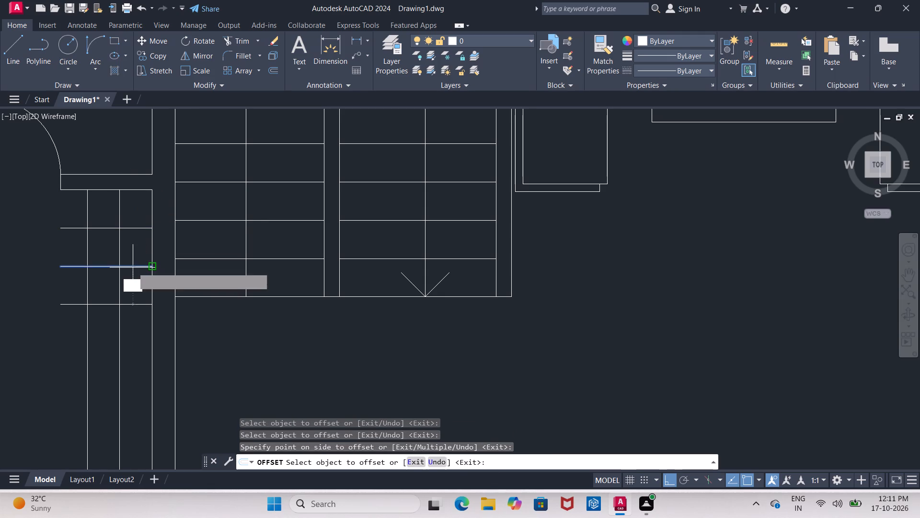
click(137, 387)
Offset the lowest cross line downward at 10" spacing four more times toward the wardrobe's lower end.
middle_drag(137, 387, 154, 212)
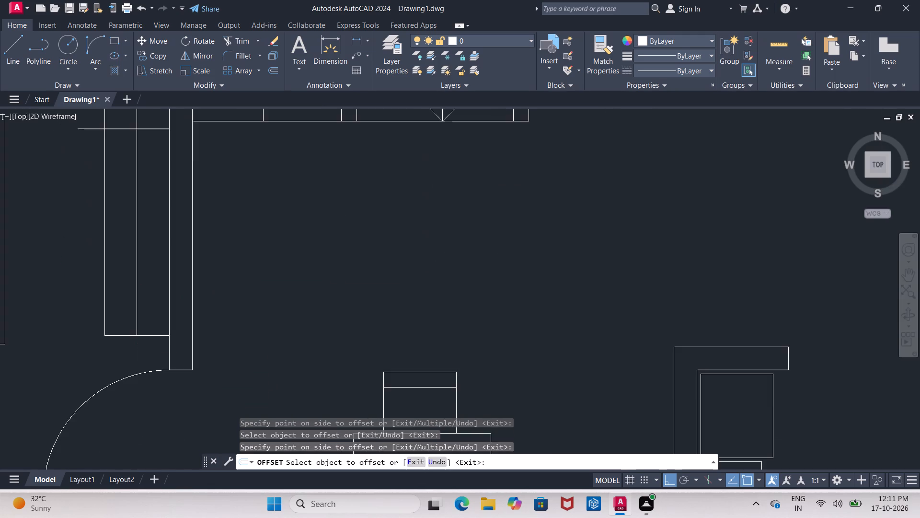
middle_drag(154, 212, 148, 248)
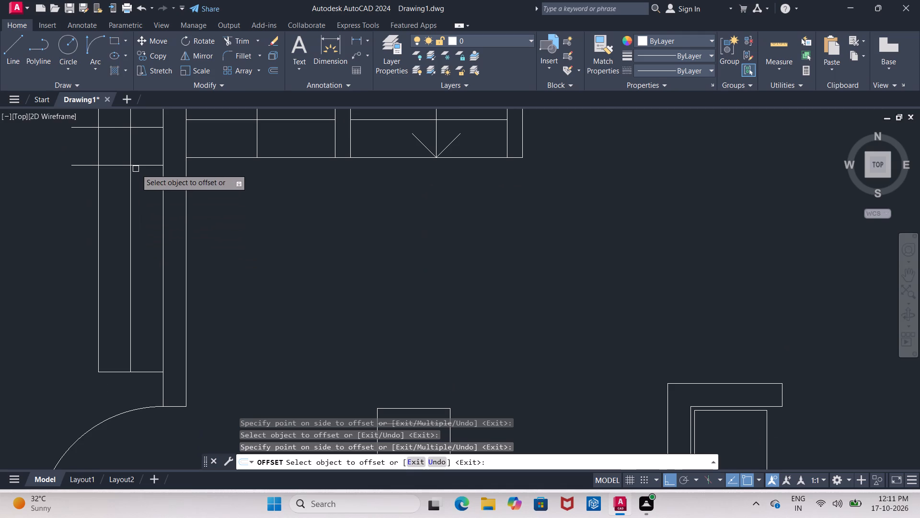
click(140, 166)
click(136, 290)
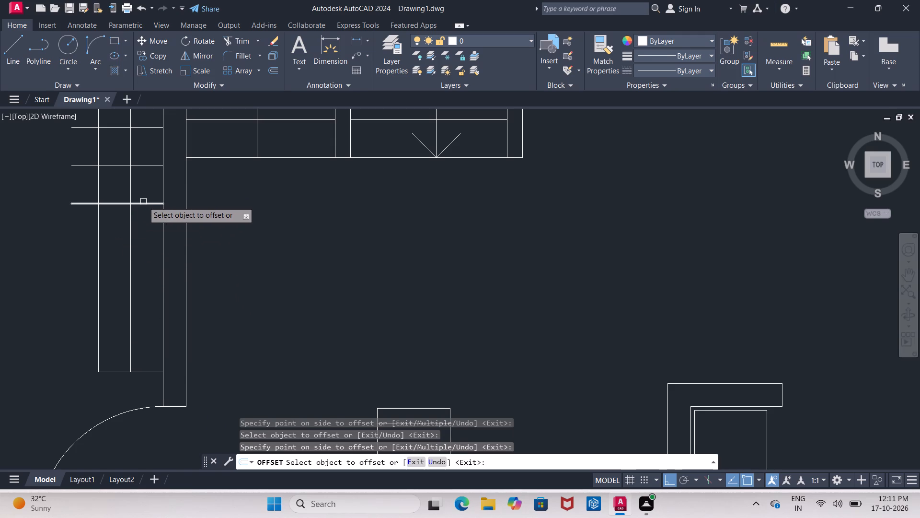
click(143, 203)
click(149, 289)
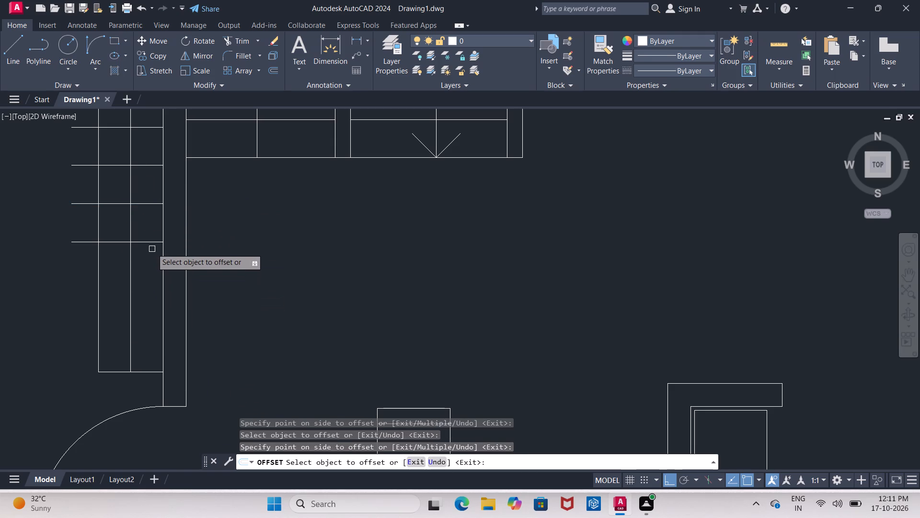
click(151, 244)
click(149, 319)
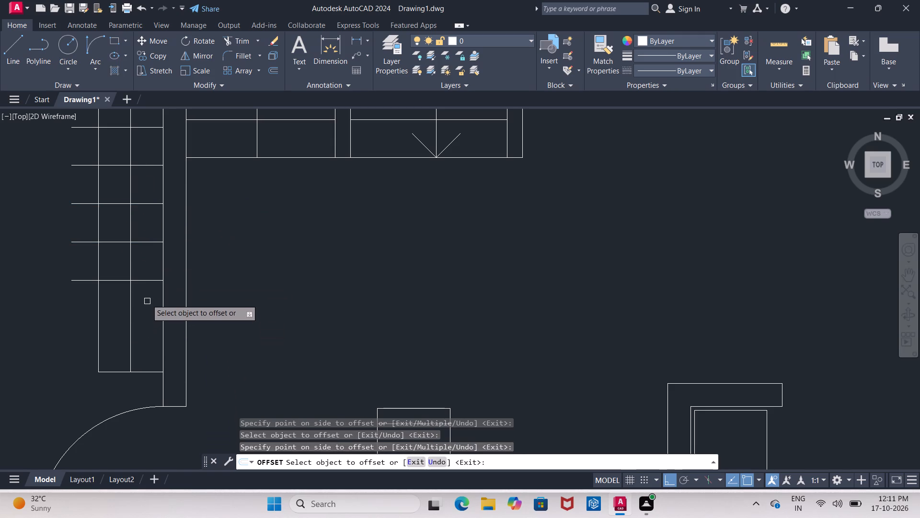
click(145, 283)
click(148, 339)
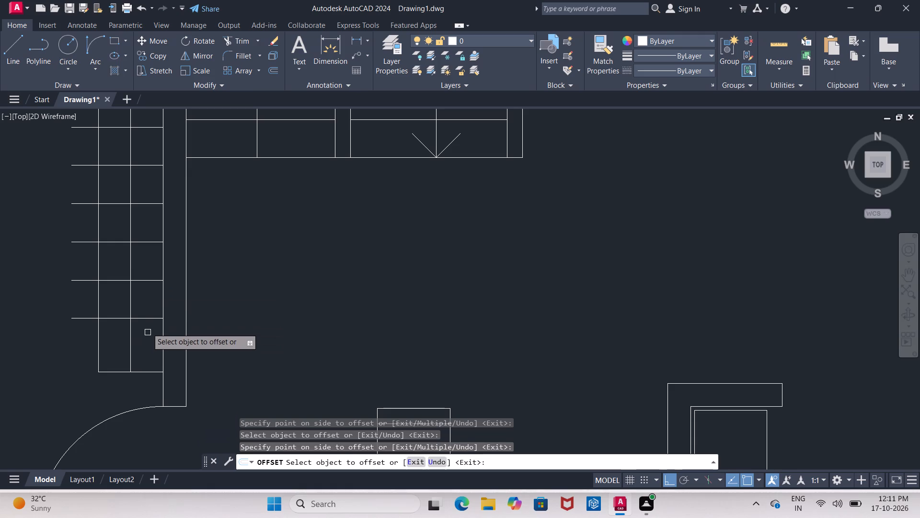
click(147, 319)
scroll(147, 344, down, 2)
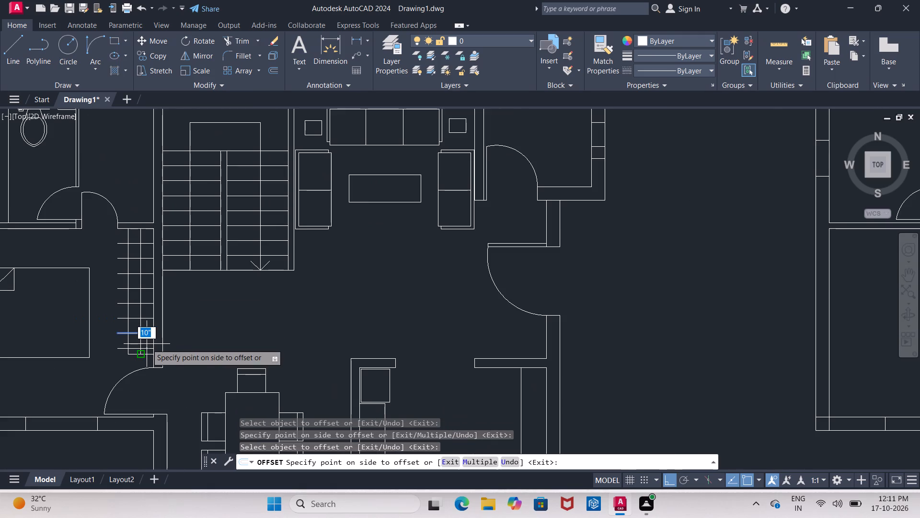
scroll(147, 344, up, 2)
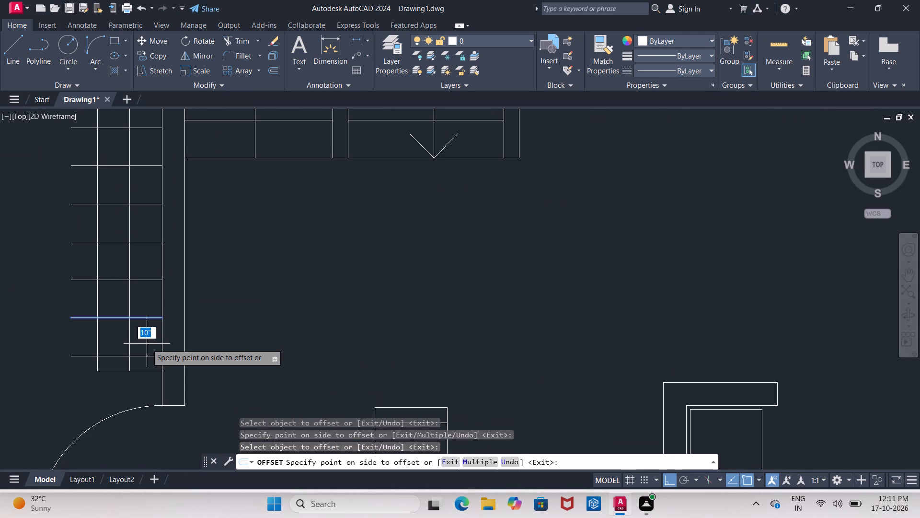
key(Escape)
Trim the cross-line ends that project past the wardrobe's front line into the bedroom.
text(TR)
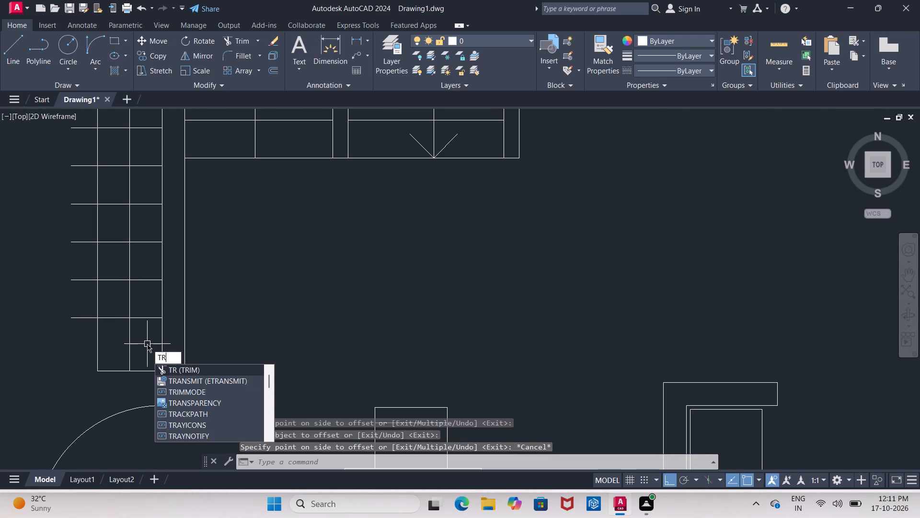
key(Return)
key(Return)
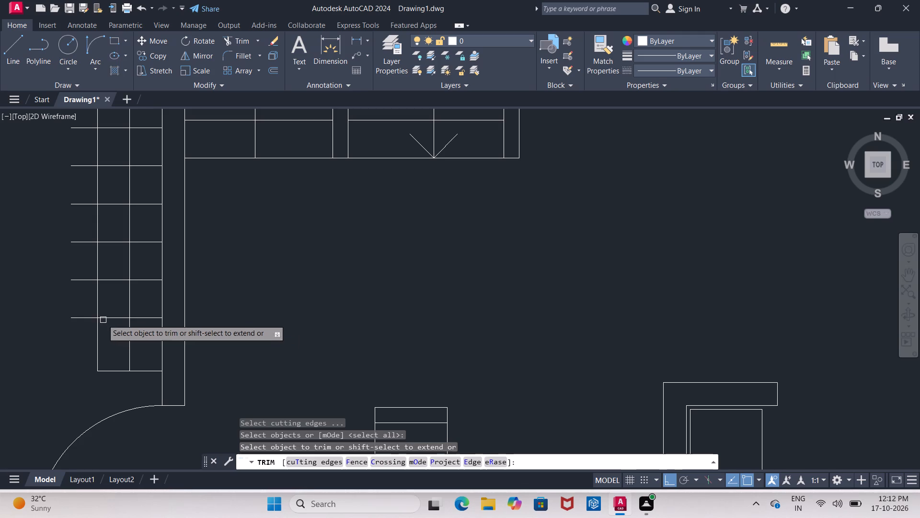
middle_drag(82, 294, 84, 334)
scroll(84, 334, down, 1)
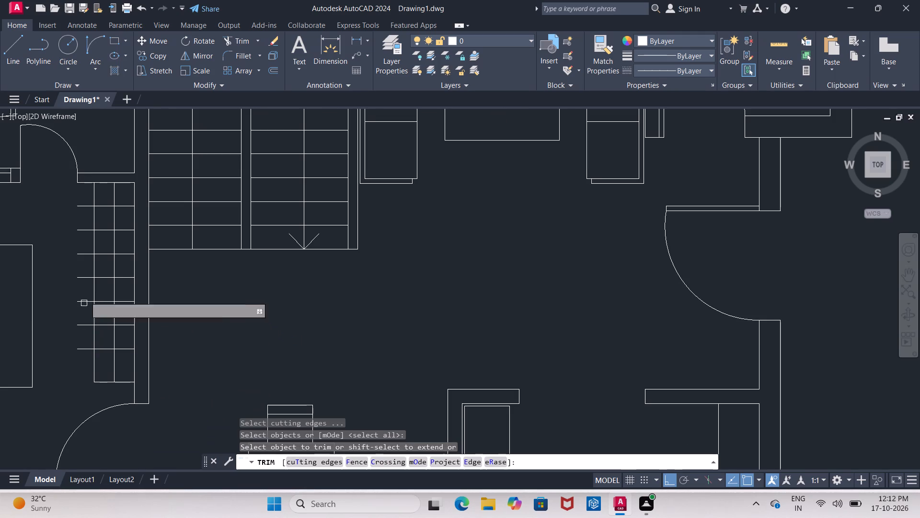
drag(85, 198, 91, 236)
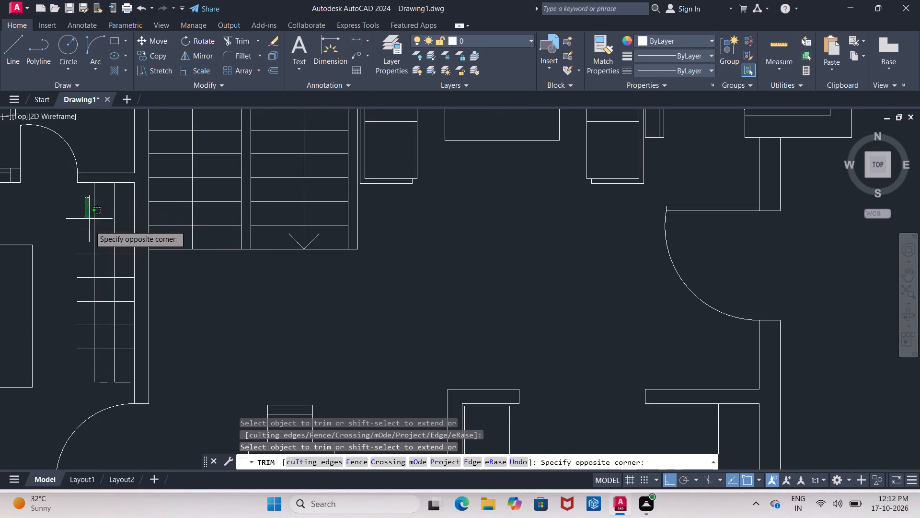
drag(91, 236, 95, 358)
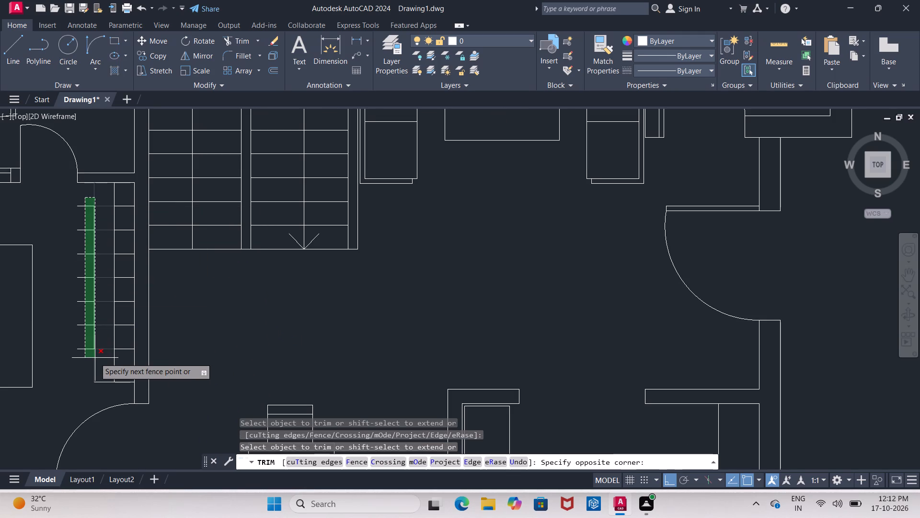
drag(95, 358, 84, 357)
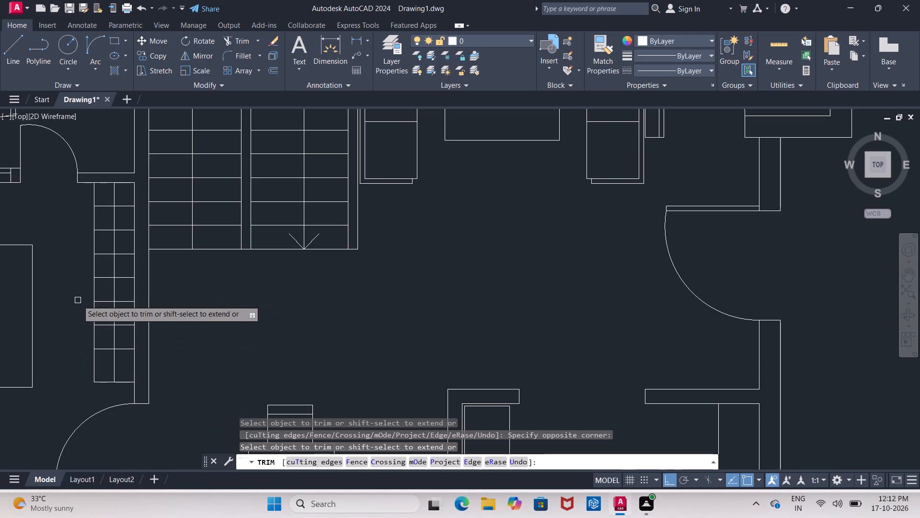
key(Escape)
Offset the wardrobe's front line and the wall line behind it 2" toward the wardrobe's interior.
key(o)
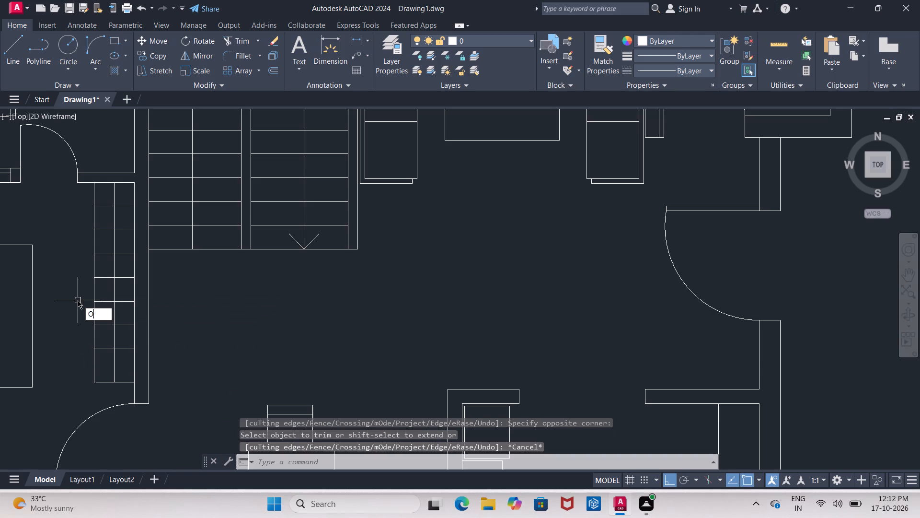
key(Return)
text(2")
key(Return)
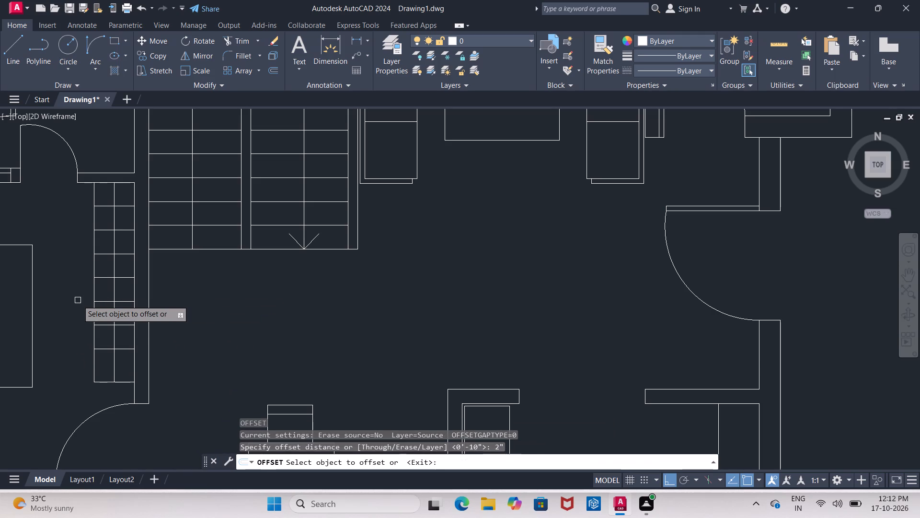
click(92, 294)
click(99, 297)
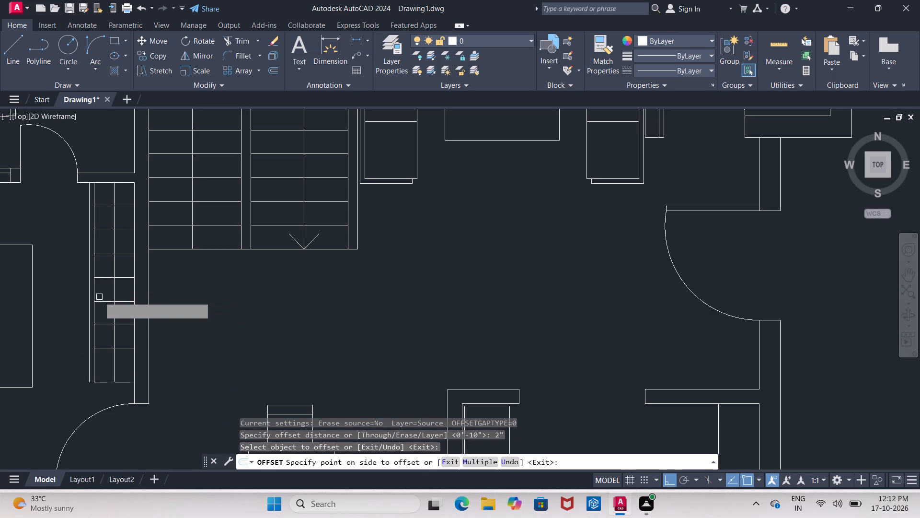
click(95, 295)
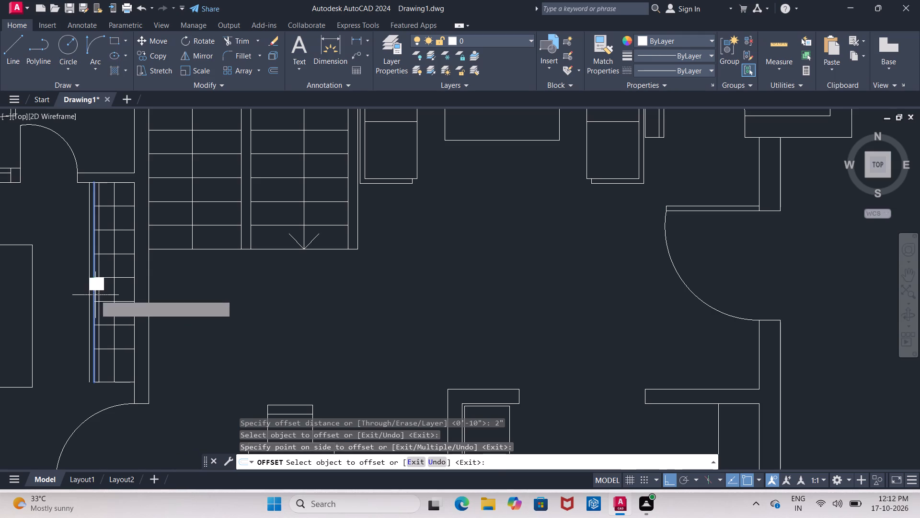
click(101, 296)
scroll(98, 299, up, 2)
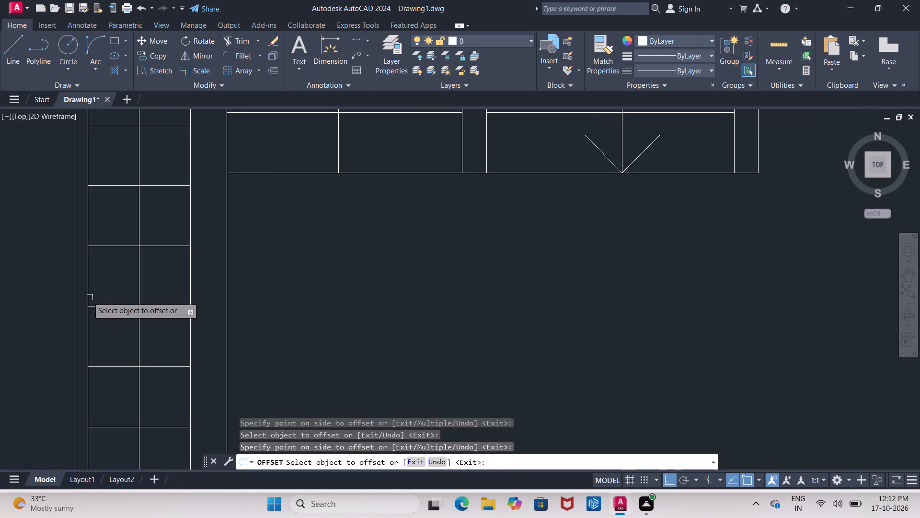
click(87, 296)
click(117, 292)
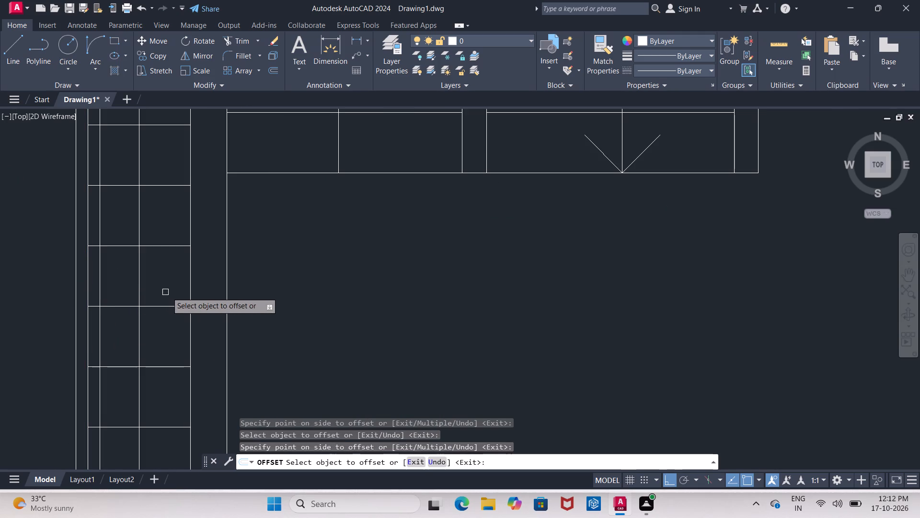
click(190, 284)
click(173, 285)
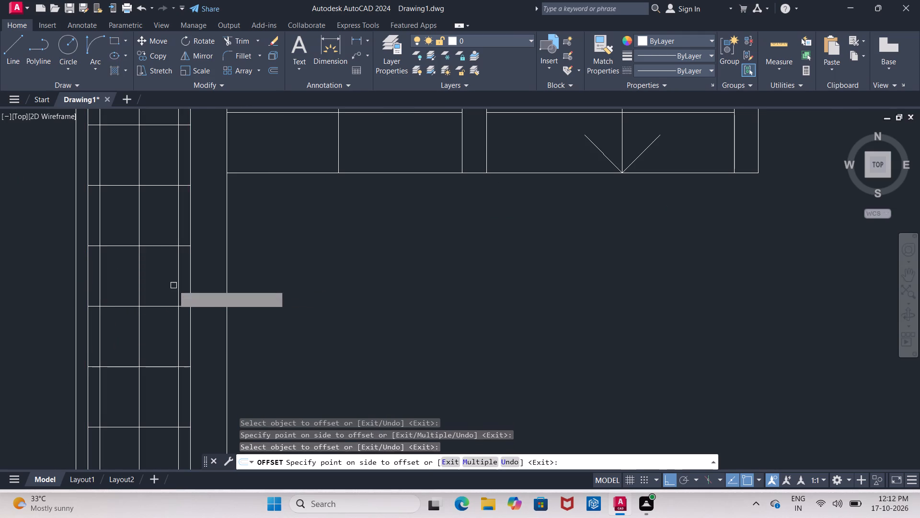
key(Escape)
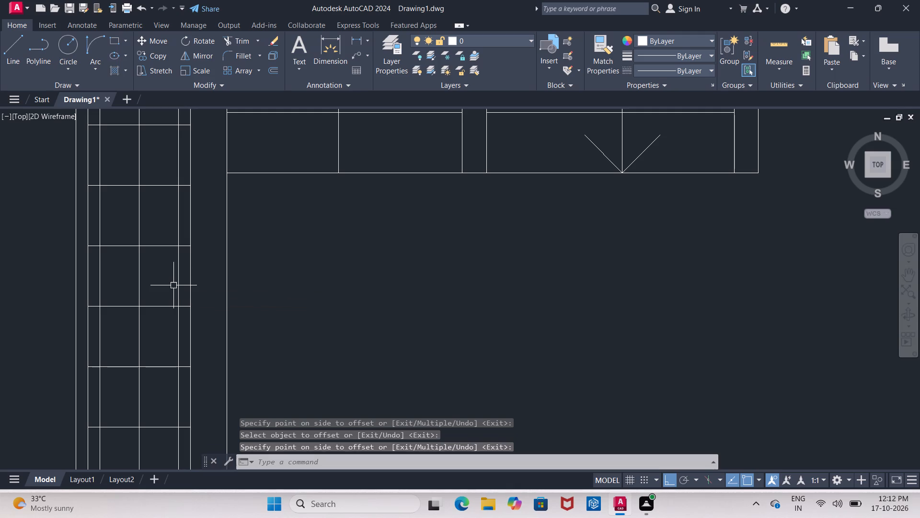
Delete the two overlapping offset lines lying outside the wardrobe's front line.
click(74, 318)
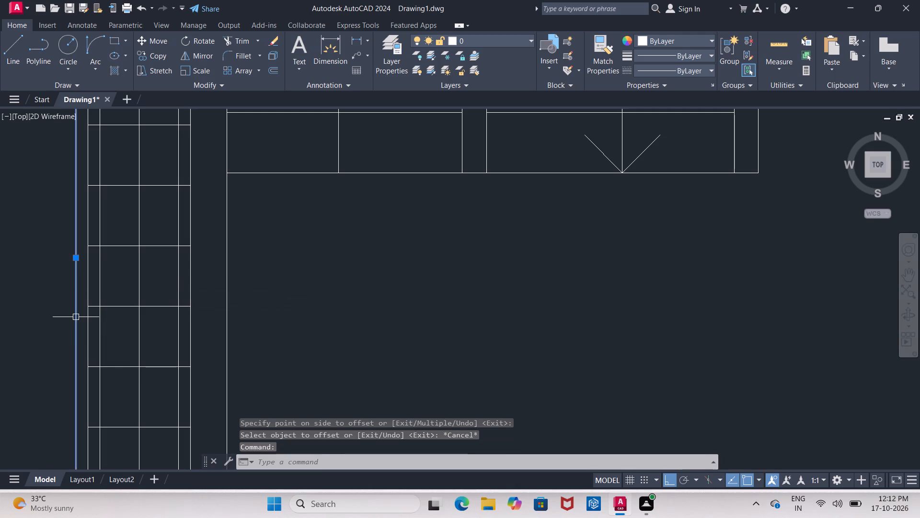
key(Delete)
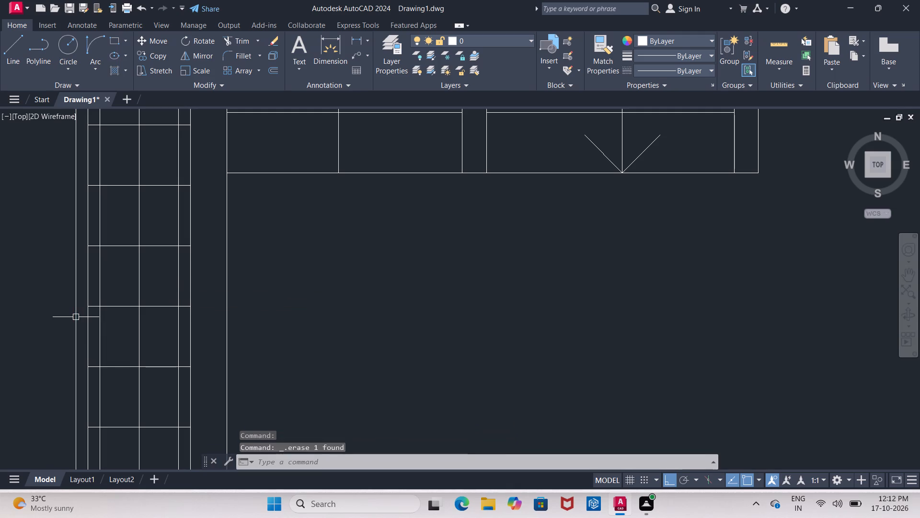
click(76, 317)
key(Delete)
Trim the cross-line ends between the wardrobe's front line and its 2" inset line, along the wardrobe's whole length.
text(TR)
key(Return)
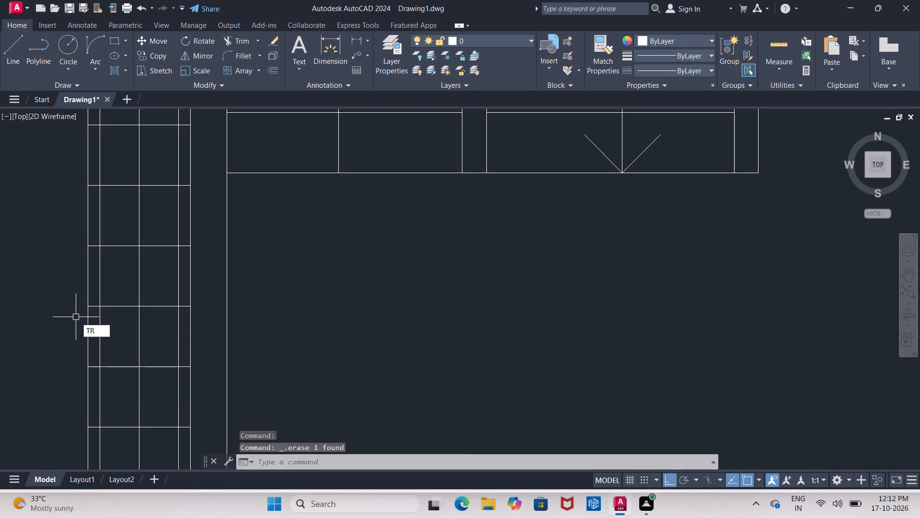
key(Return)
scroll(85, 247, down, 1)
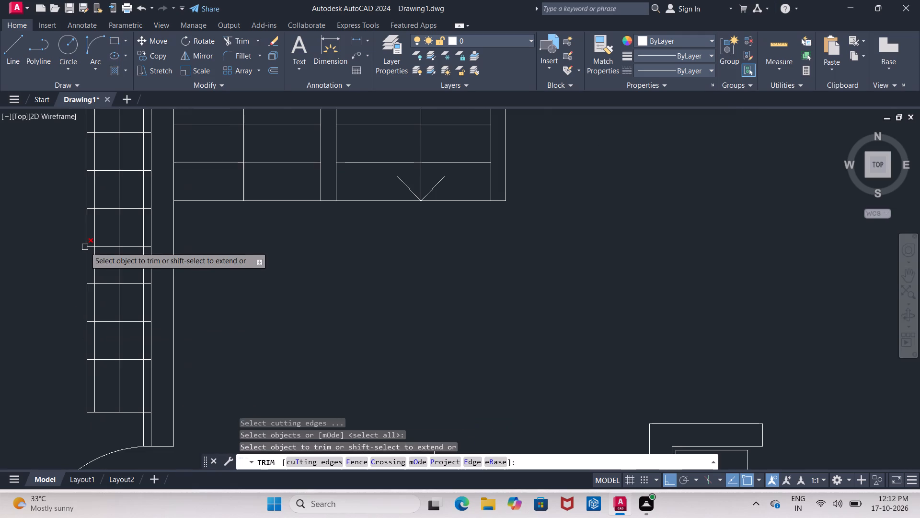
scroll(85, 247, down, 2)
scroll(86, 208, up, 4)
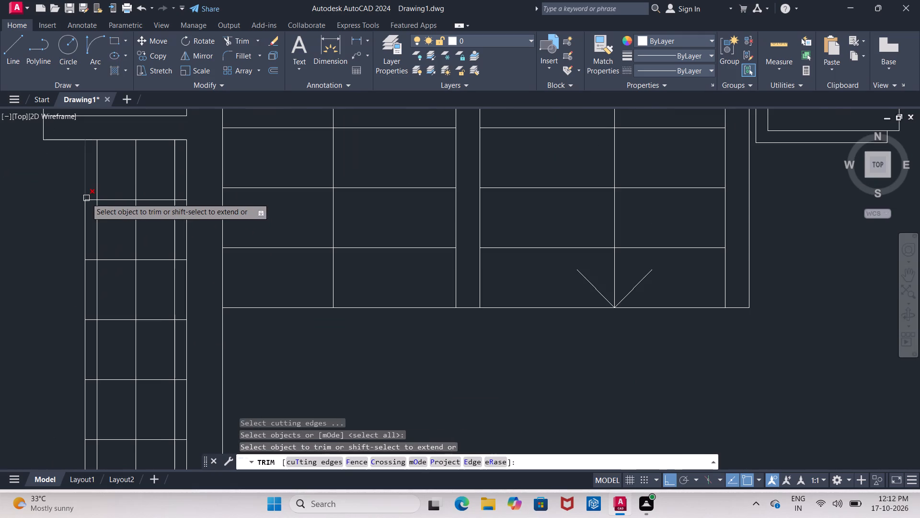
drag(89, 195, 98, 223)
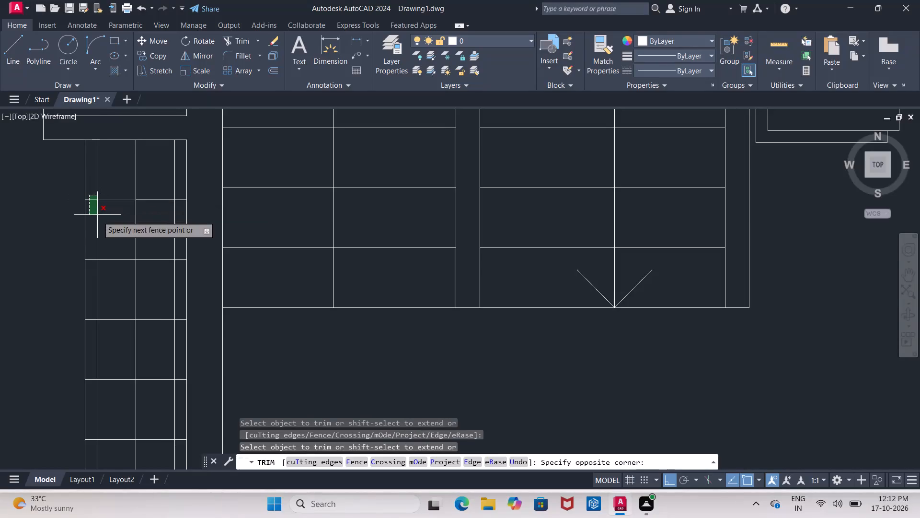
drag(98, 223, 94, 275)
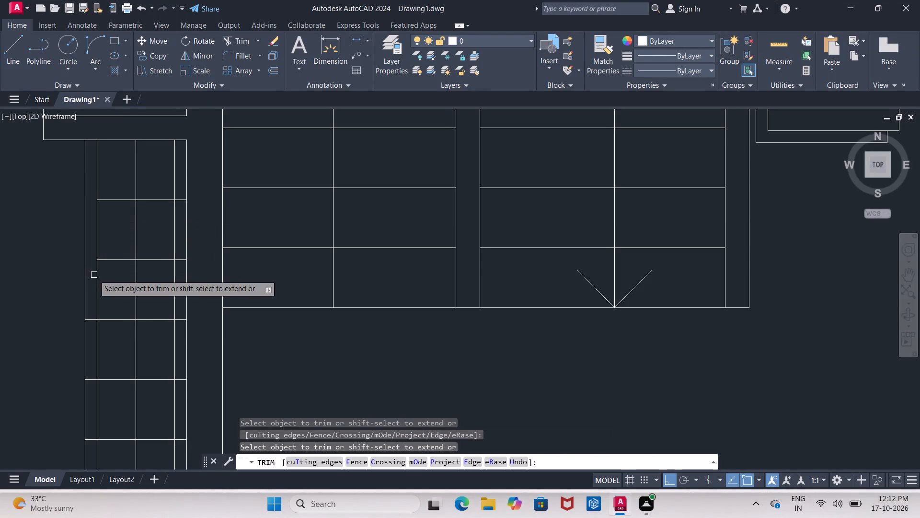
click(90, 321)
middle_drag(90, 321, 76, 180)
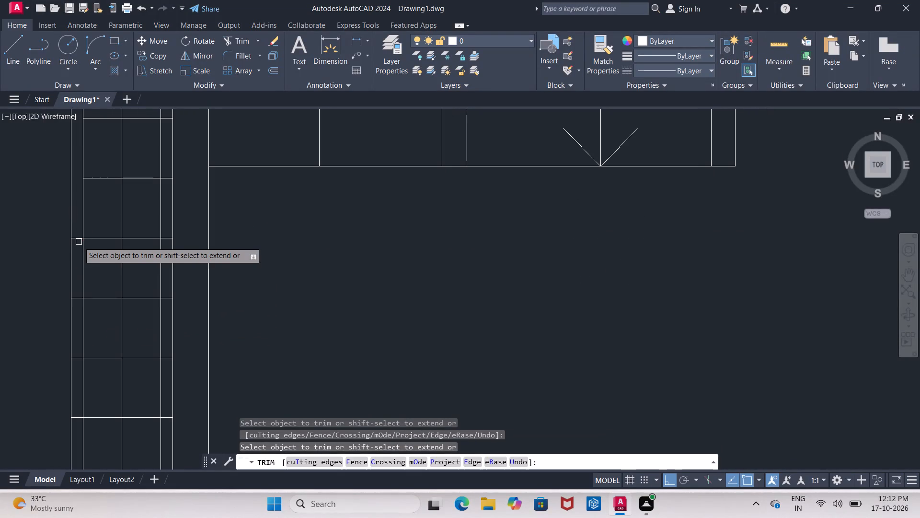
click(79, 240)
middle_drag(79, 255, 111, 123)
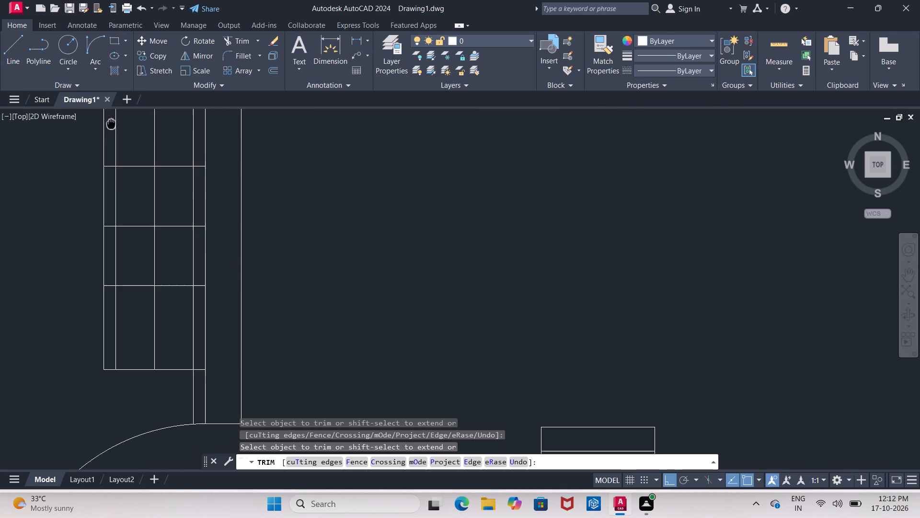
click(111, 166)
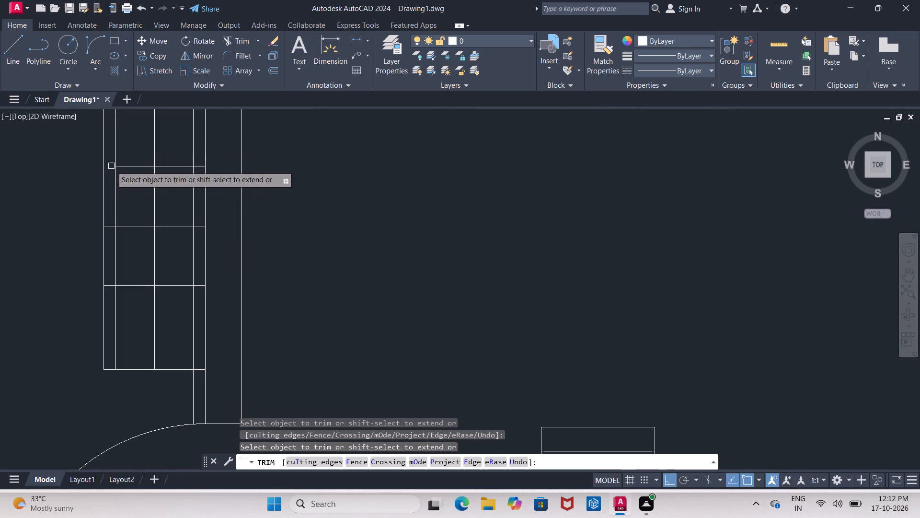
click(112, 224)
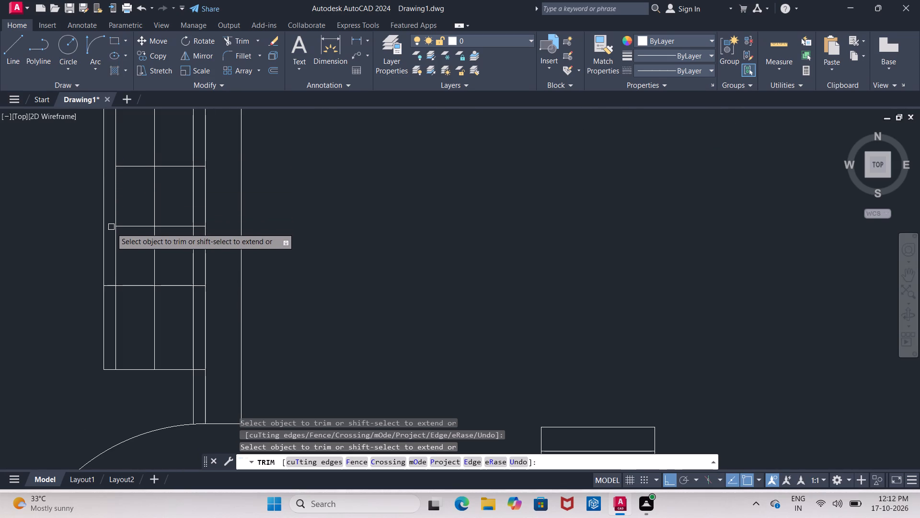
click(110, 288)
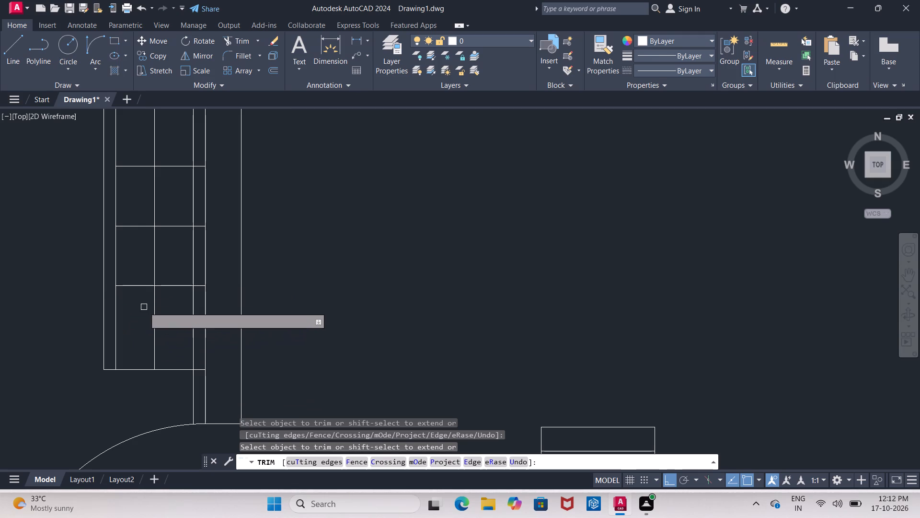
Trim the cross-line ends between the wall-side 2" inset line and the wall line behind the wardrobe.
middle_drag(155, 303, 15, 320)
middle_drag(35, 313, 52, 311)
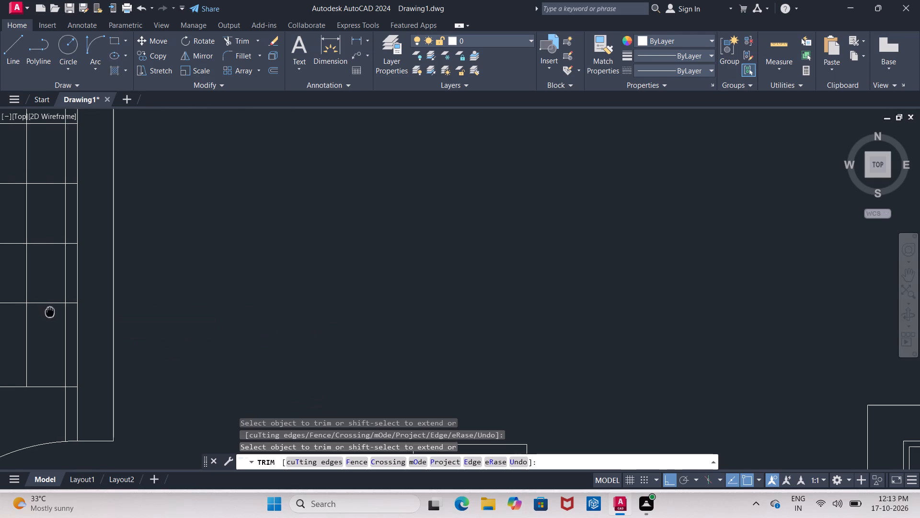
middle_drag(52, 311, 95, 296)
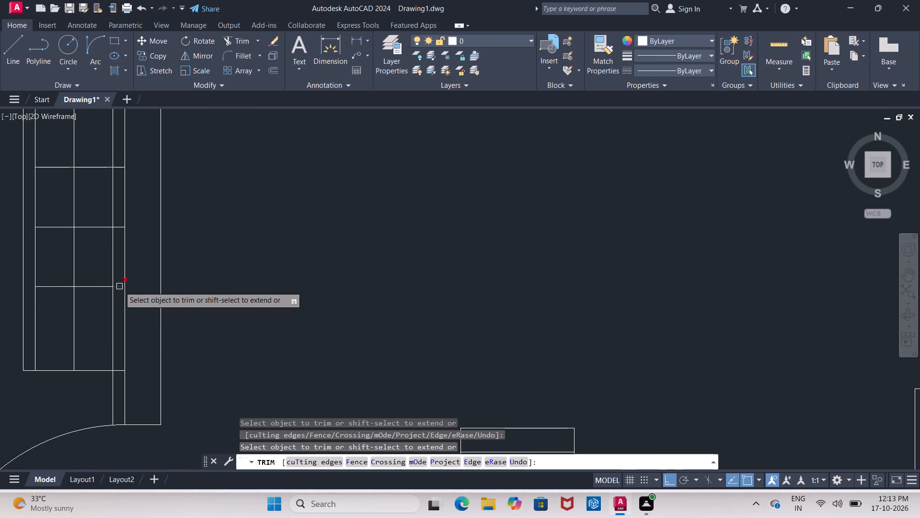
click(119, 286)
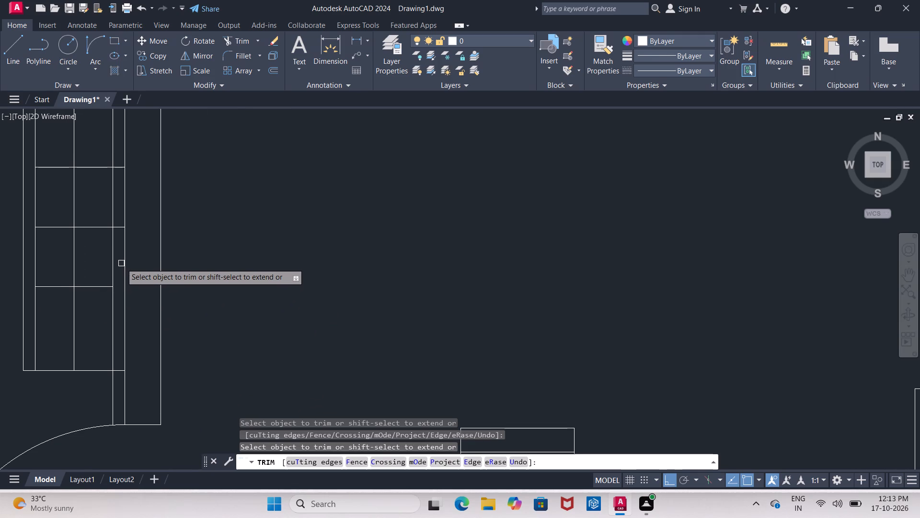
click(118, 227)
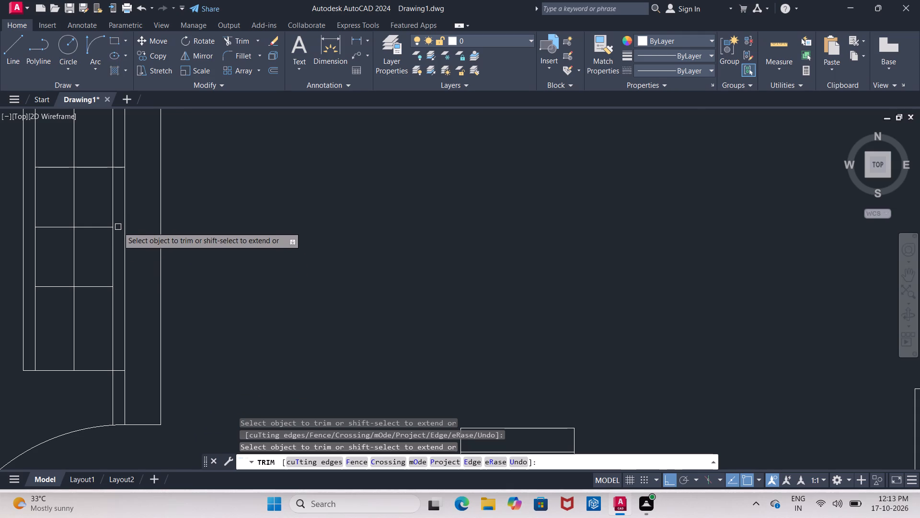
middle_drag(118, 227, 127, 322)
click(127, 263)
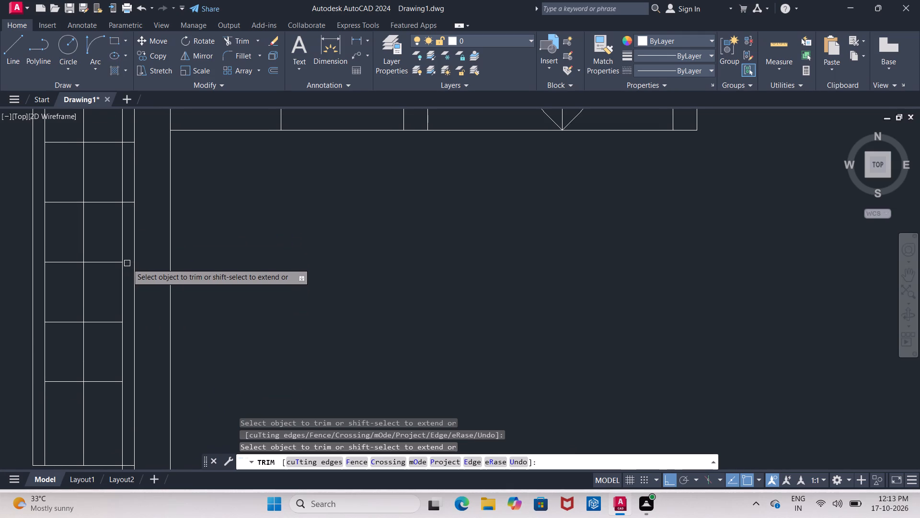
middle_drag(130, 254, 126, 348)
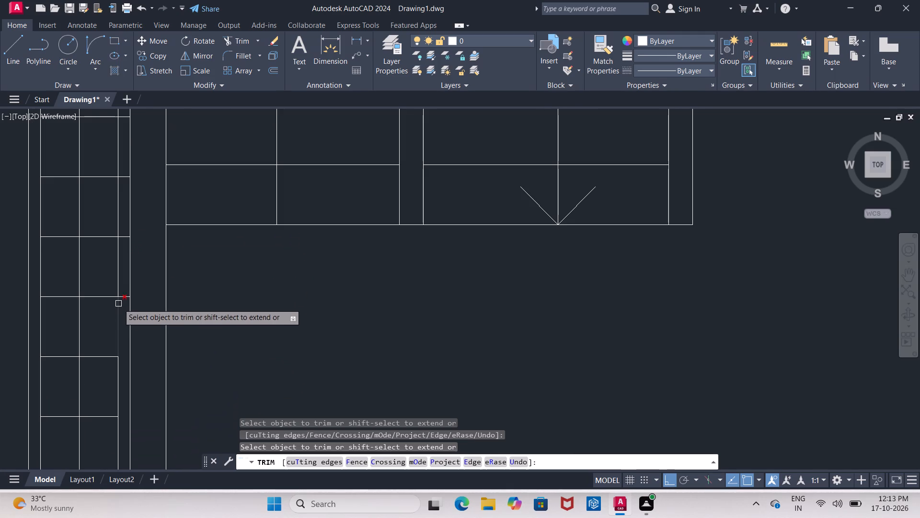
click(123, 297)
middle_drag(123, 289, 122, 357)
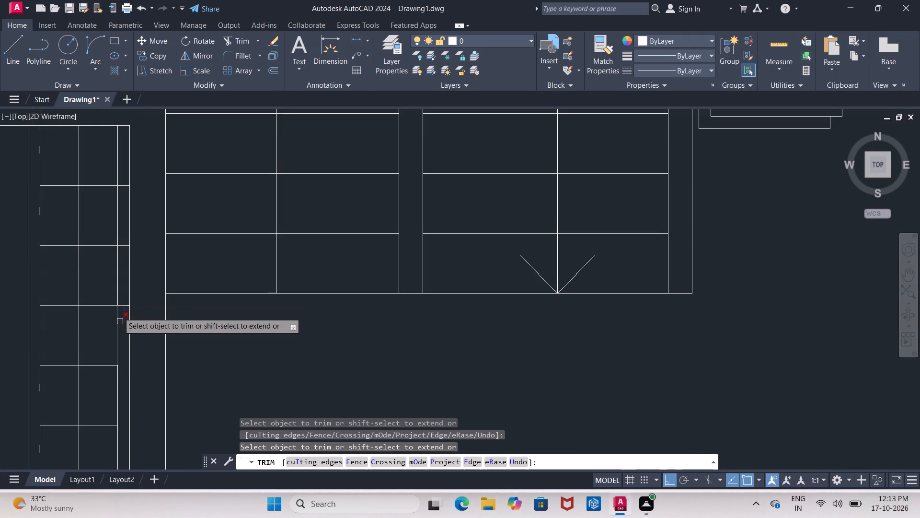
click(121, 305)
click(121, 247)
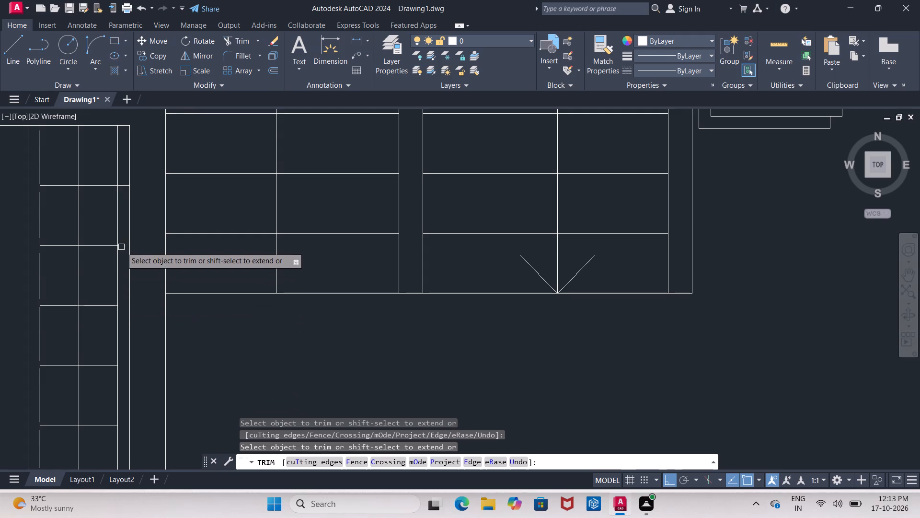
click(125, 184)
Trim the top segments of both 2" inset lines in the wardrobe and delete the rest, keeping the shortened cross lines.
middle_drag(125, 184, 155, 268)
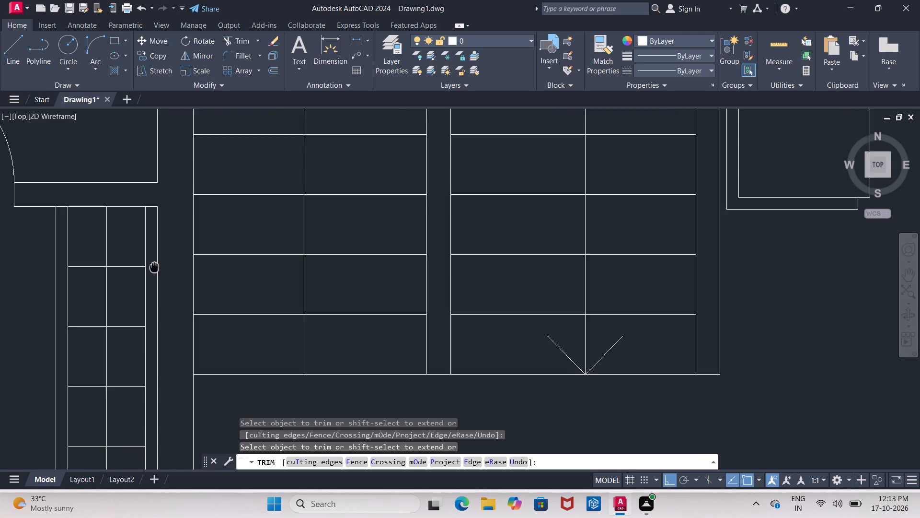
middle_drag(155, 268, 156, 269)
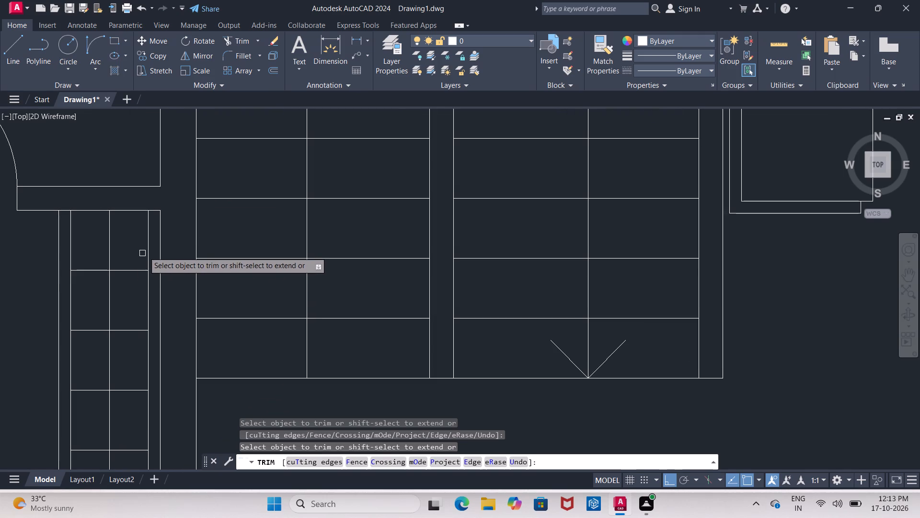
click(145, 255)
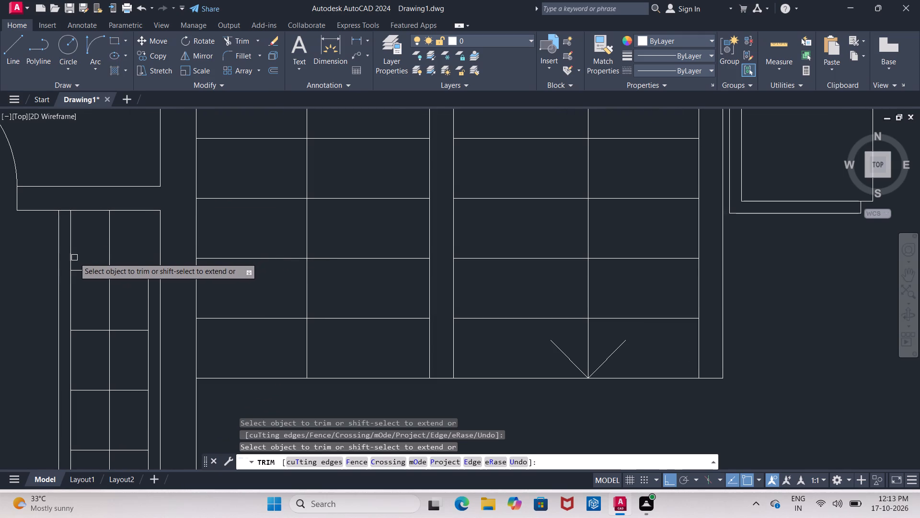
click(72, 259)
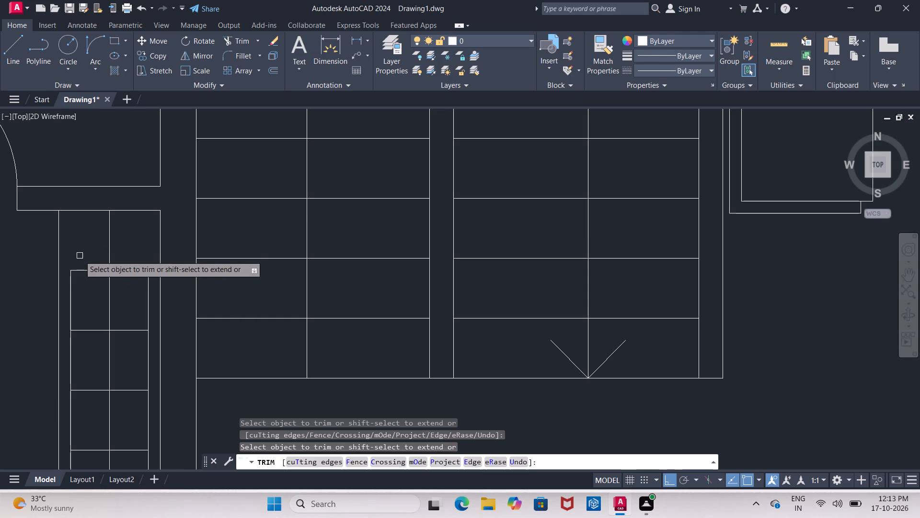
key(Escape)
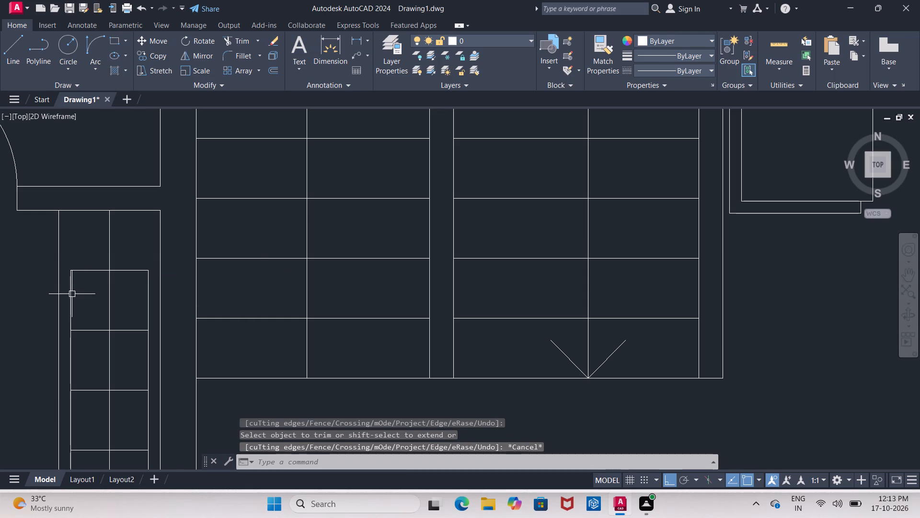
click(72, 294)
click(146, 297)
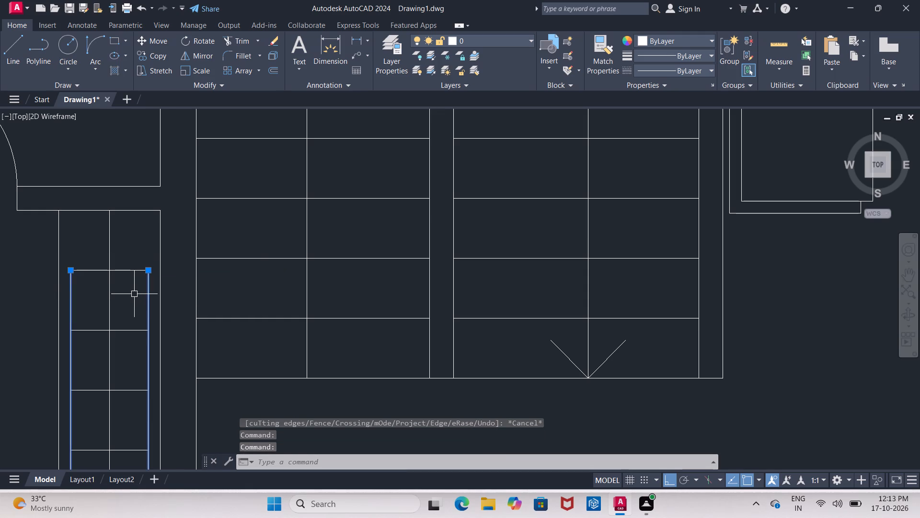
key(Delete)
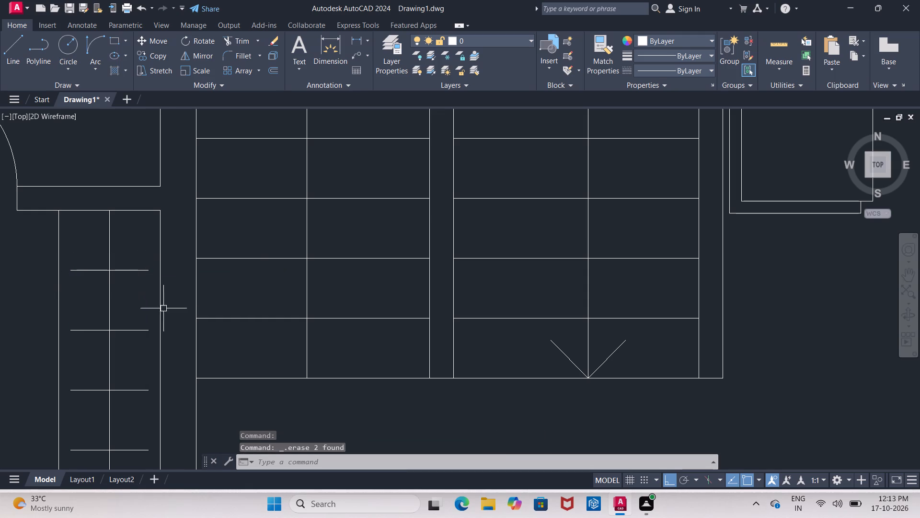
Rotate the stove block below the floor plans by 270° about its upper-right corner.
scroll(185, 299, down, 4)
middle_drag(227, 340, 158, 340)
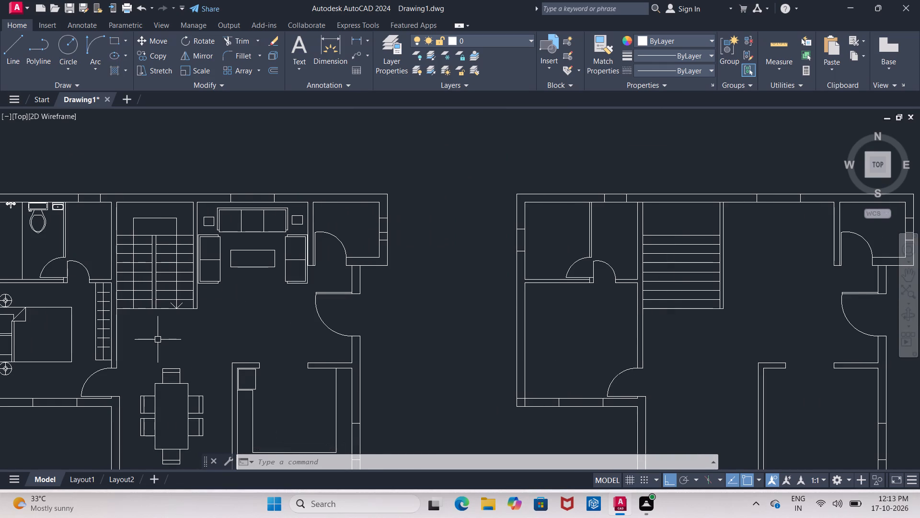
middle_drag(221, 363, 227, 134)
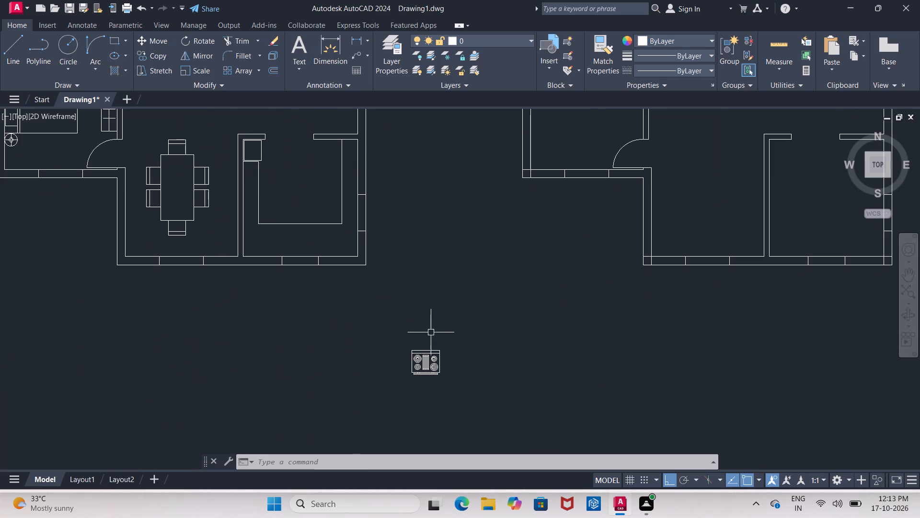
click(402, 342)
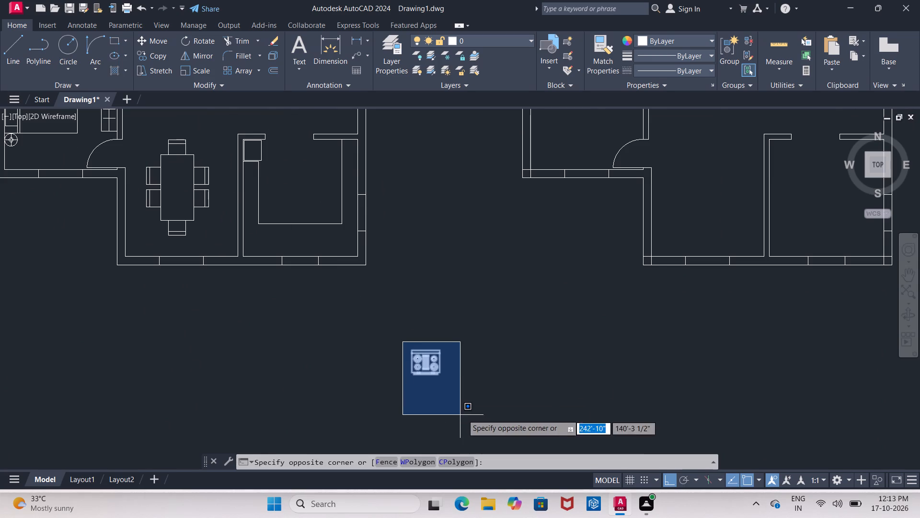
click(468, 411)
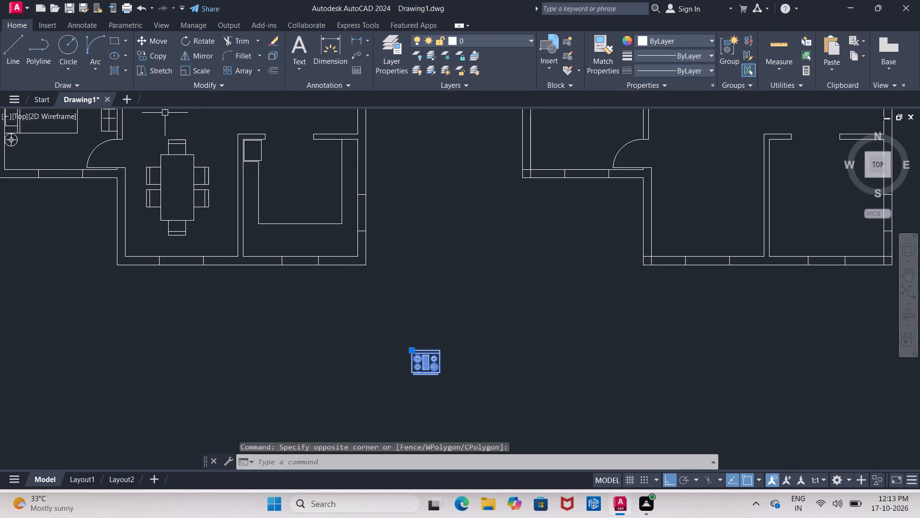
click(181, 41)
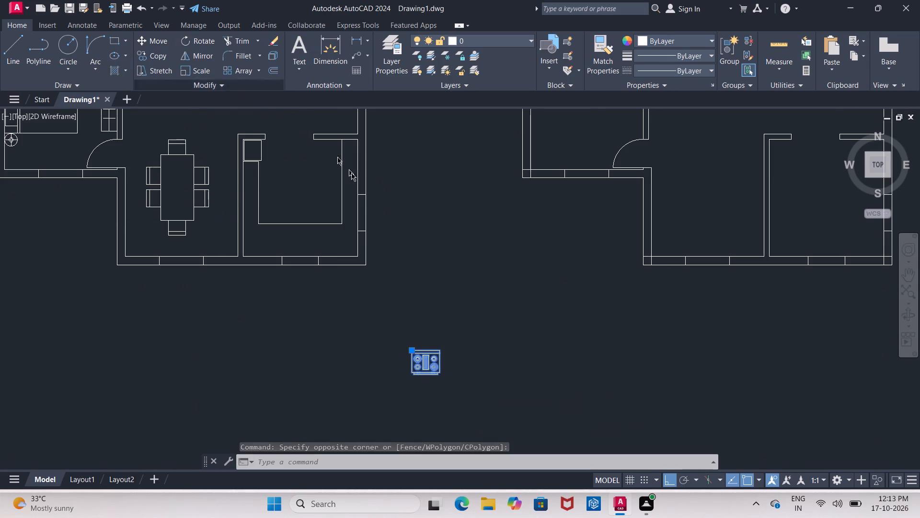
click(443, 350)
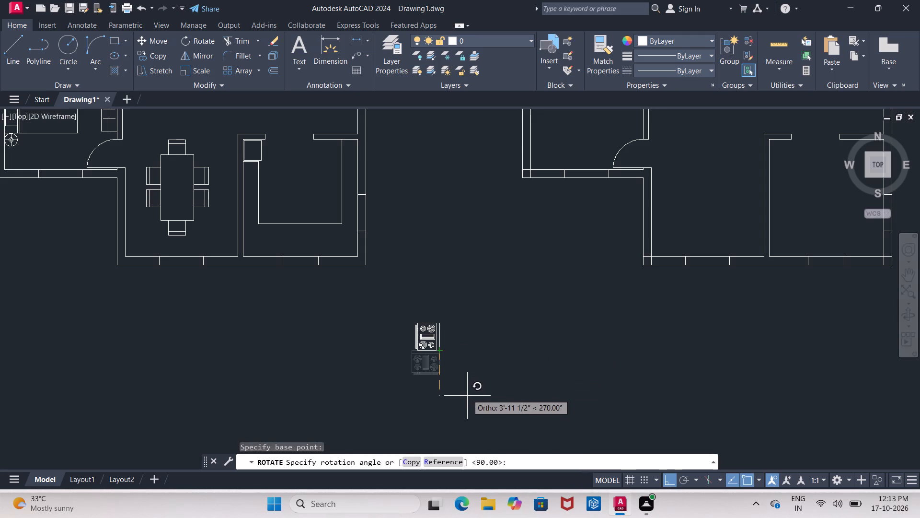
click(467, 400)
With Ortho off, move the stove block into the left-hand plan's kitchen, its back against the right-hand wall beside the window.
middle_drag(460, 377, 381, 393)
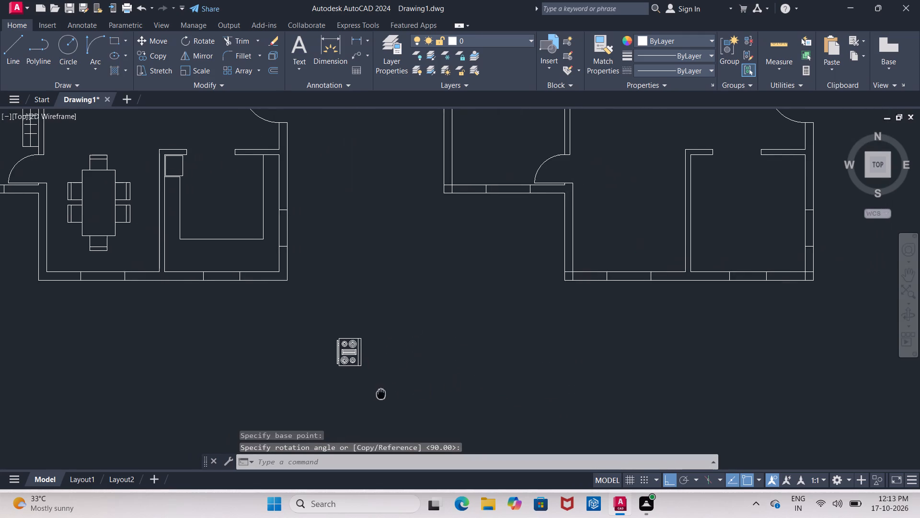
middle_drag(381, 393, 365, 401)
drag(304, 340, 309, 337)
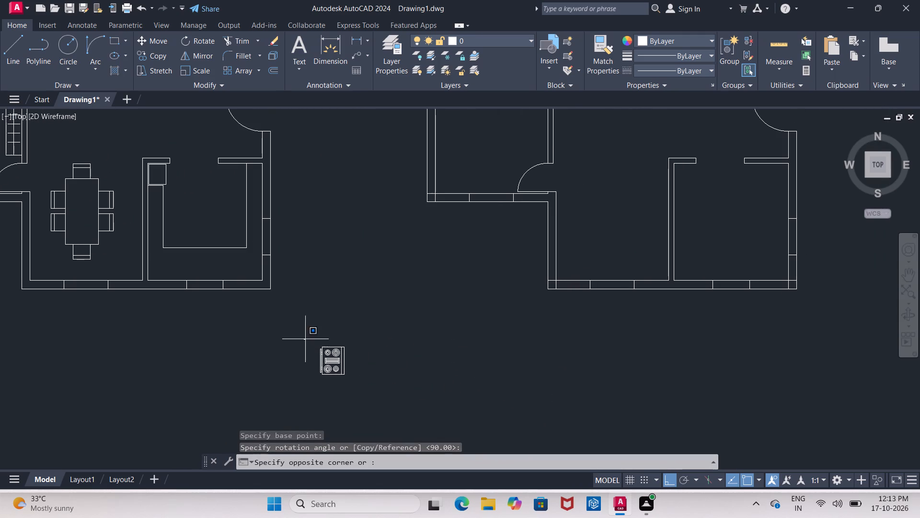
click(381, 388)
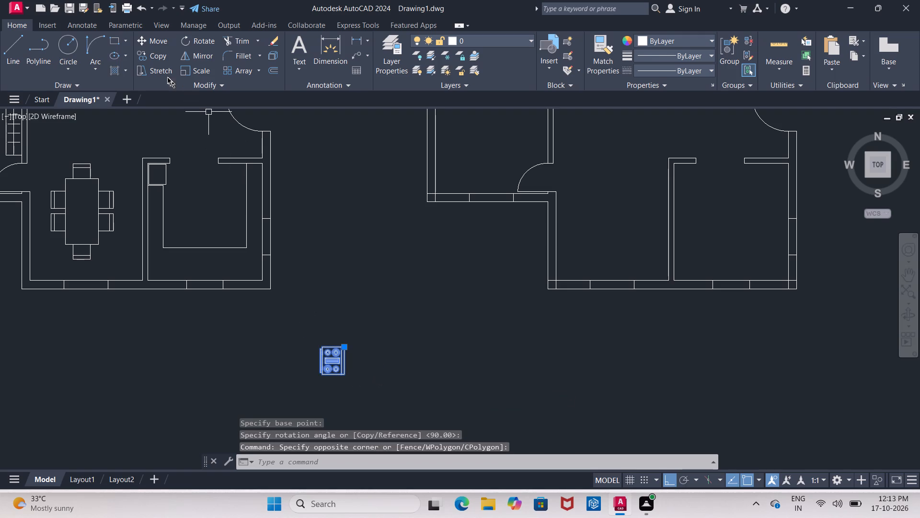
click(154, 47)
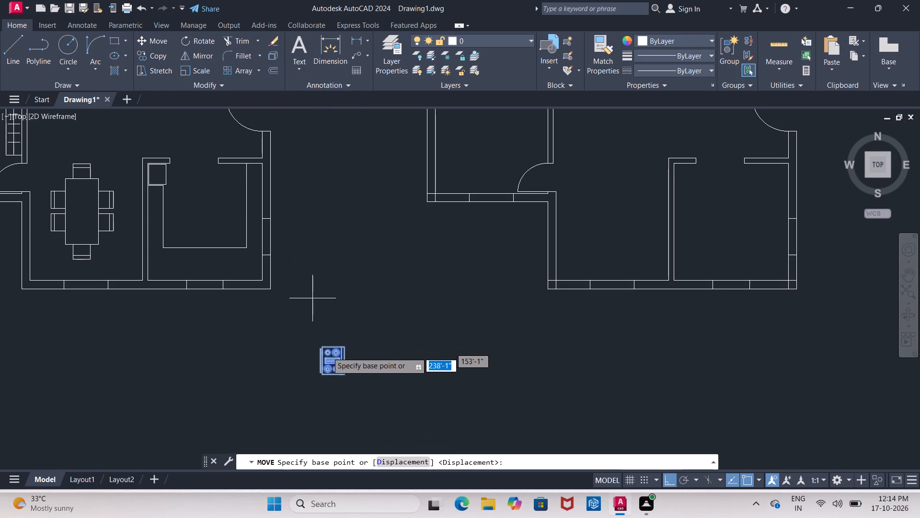
click(333, 363)
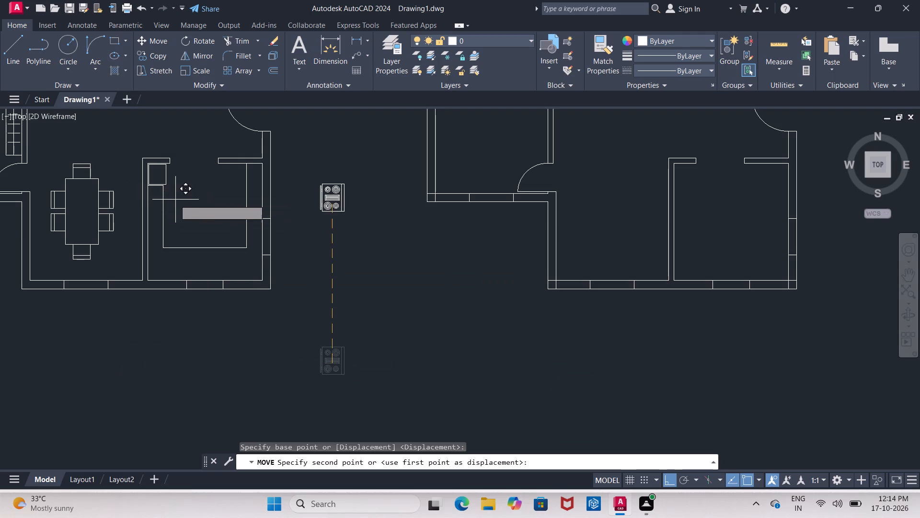
click(667, 480)
scroll(230, 220, up, 2)
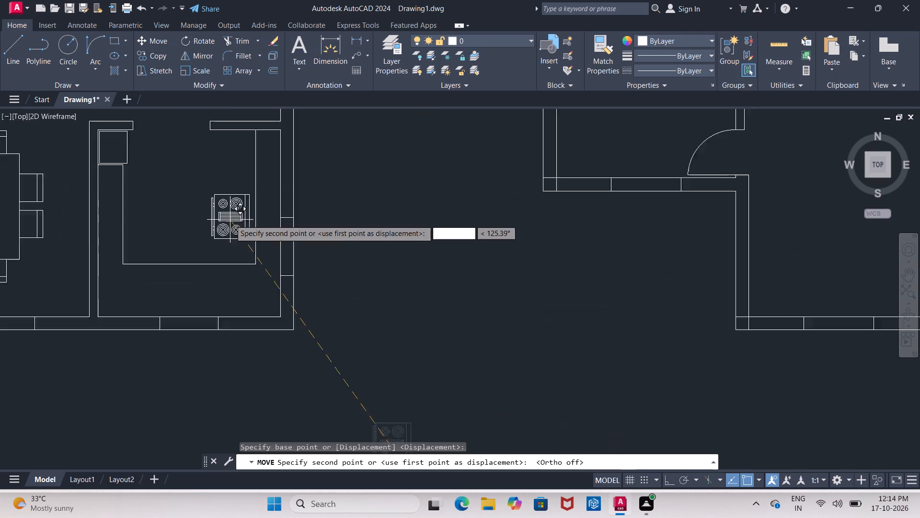
scroll(230, 220, up, 1)
middle_drag(230, 220, 147, 267)
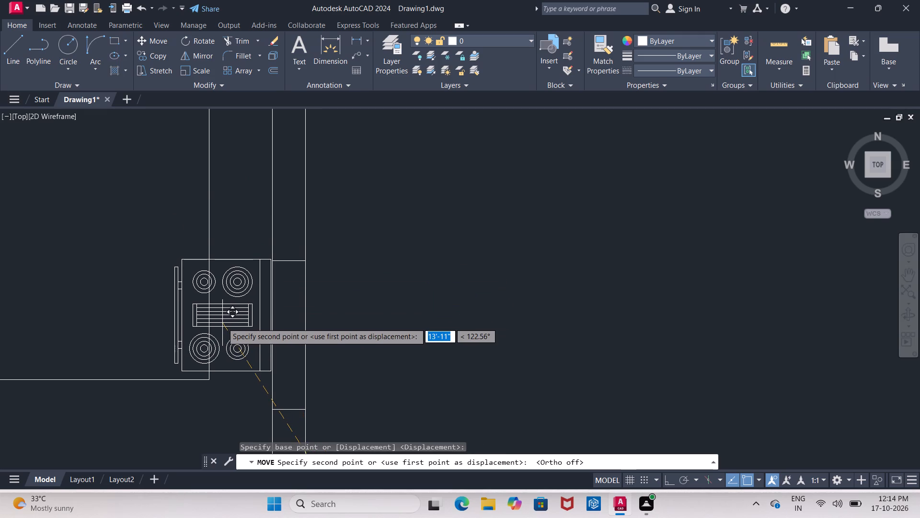
click(223, 325)
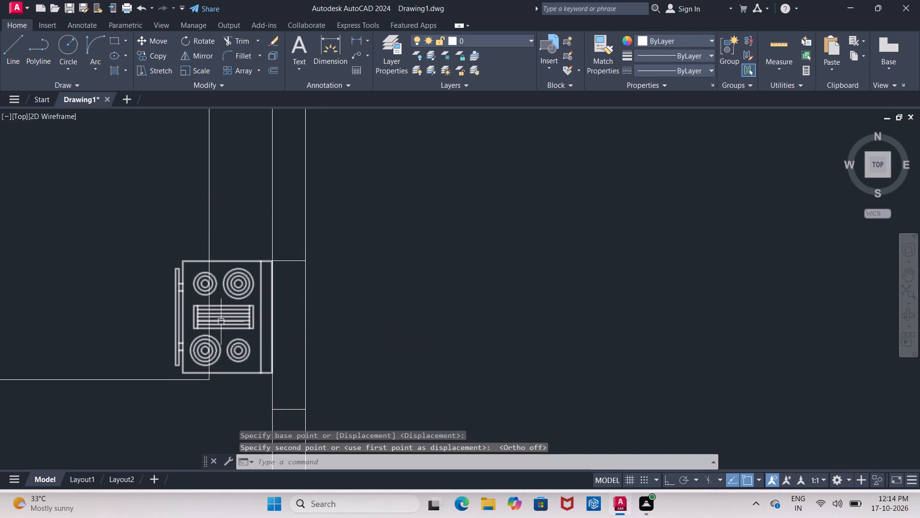
key(Escape)
Offset the vertical counter line crossing the stove by 1' towards the middle of the kitchen.
middle_drag(185, 238, 186, 256)
scroll(185, 238, down, 1)
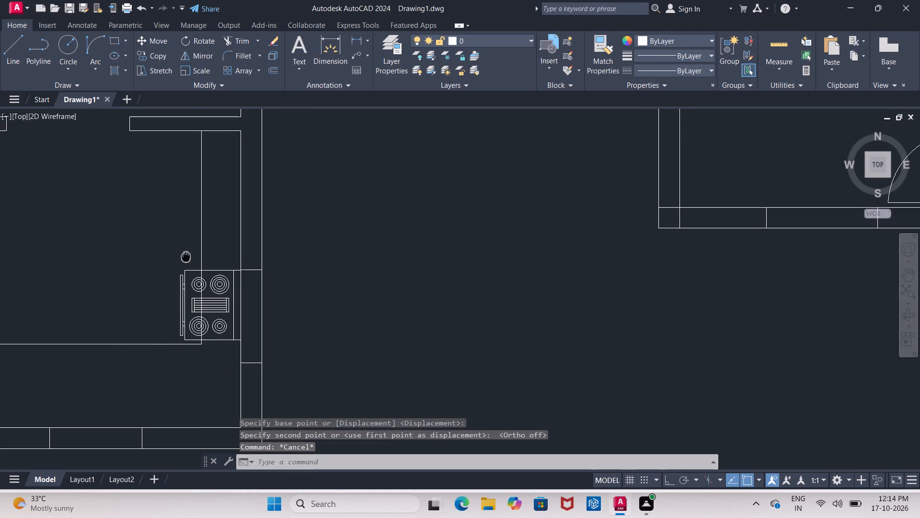
middle_drag(186, 256, 185, 259)
key(Escape)
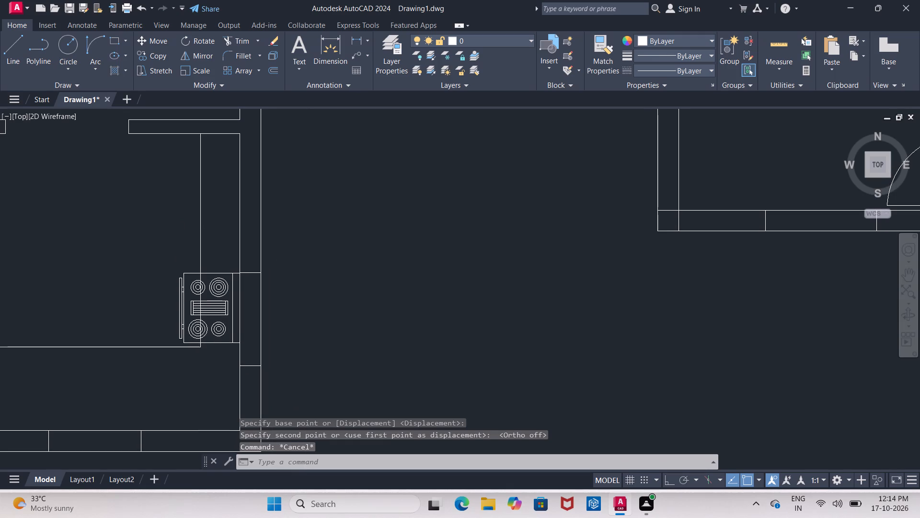
key(o)
key(Return)
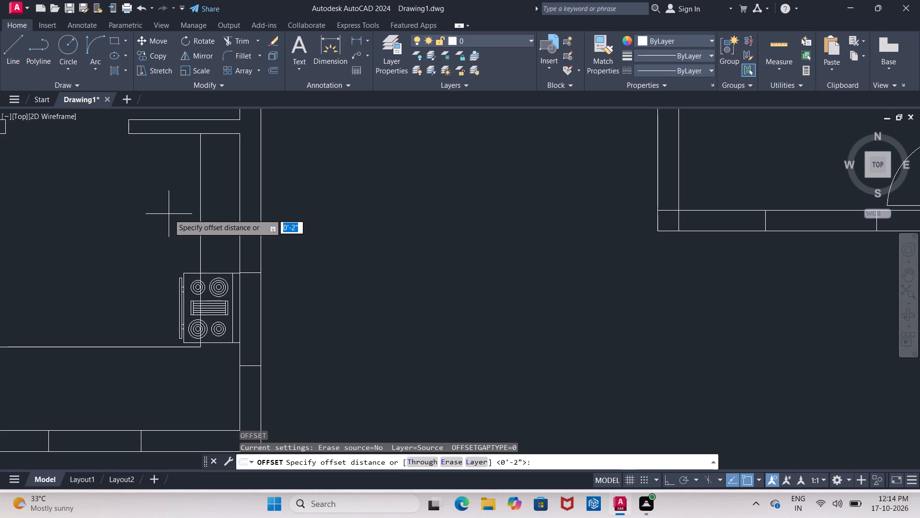
key(1)
key(Return)
key(BackSpace)
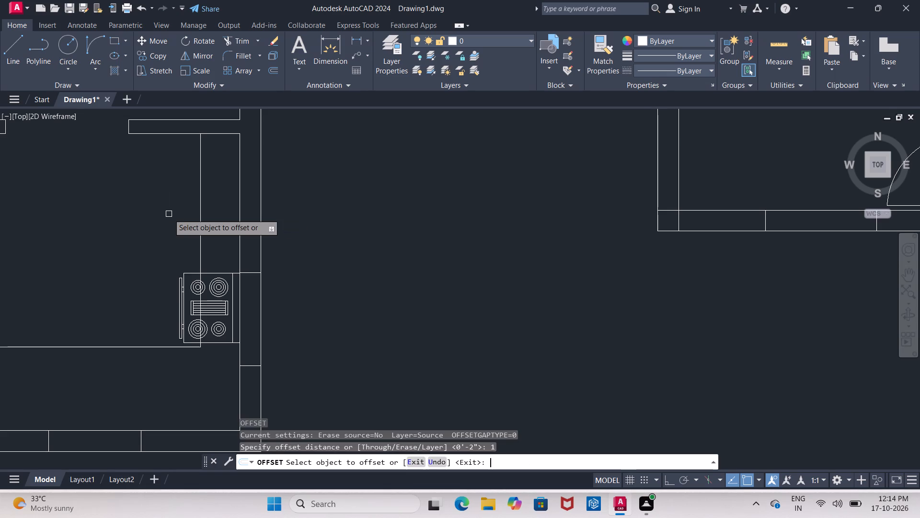
key(Return)
key(Return)
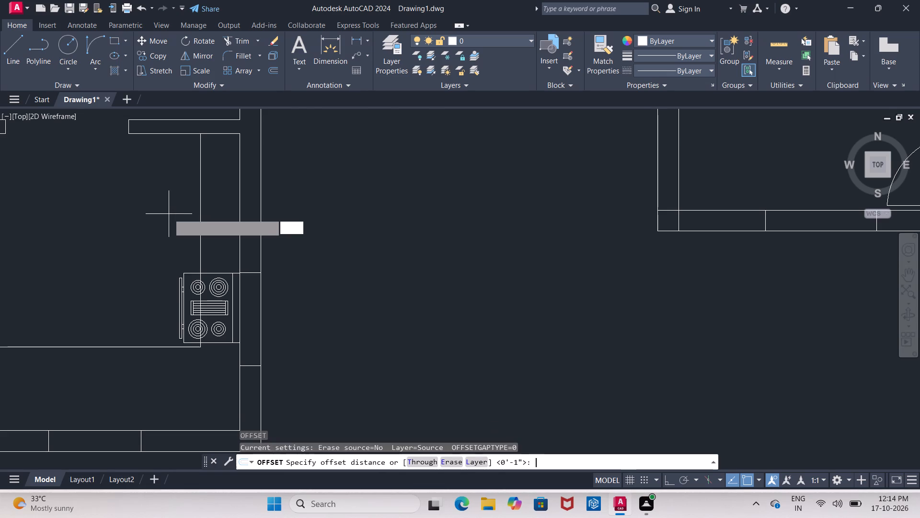
text(1')
key(Return)
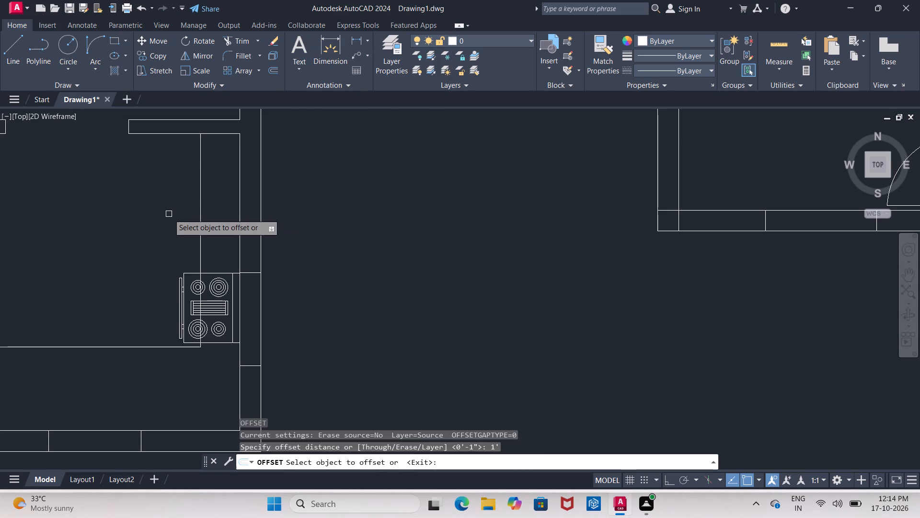
click(201, 219)
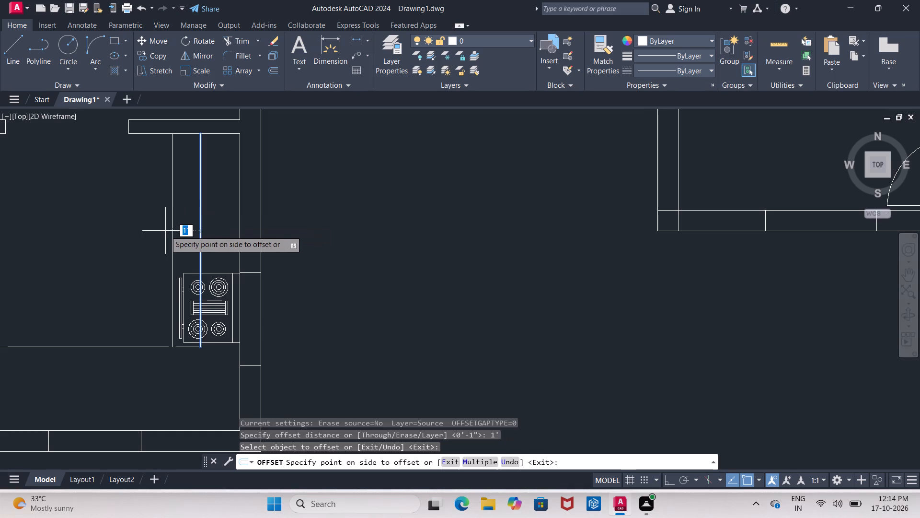
click(165, 231)
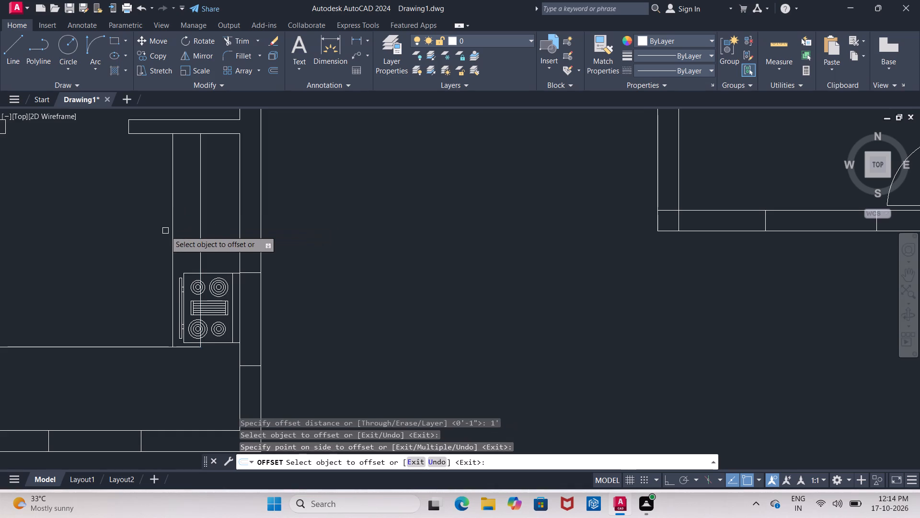
key(Escape)
Delete the original counter line crossing the stove and trim the horizontal counter line's end projecting past the new line.
click(198, 232)
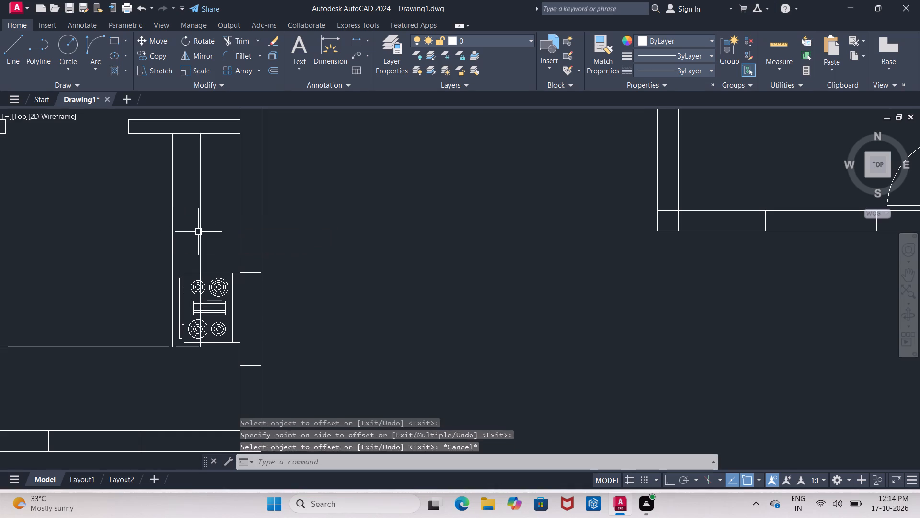
key(Delete)
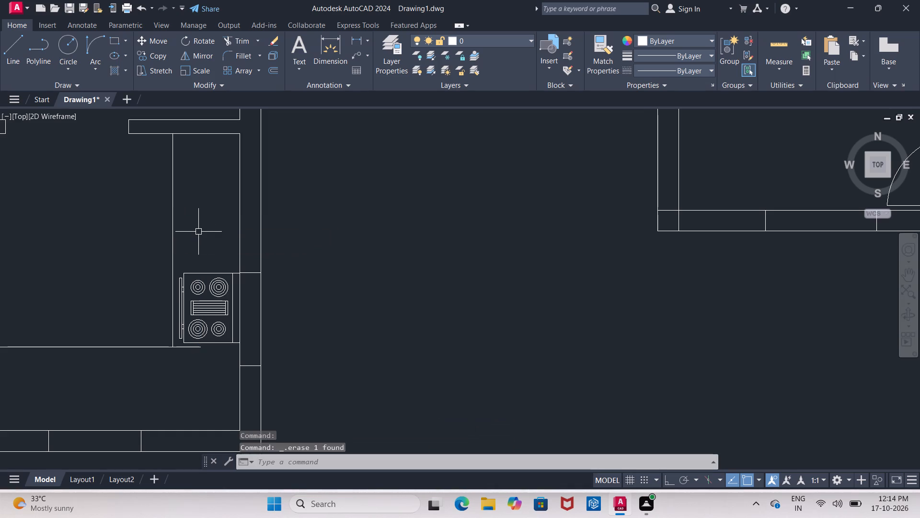
text(TR)
key(Return)
key(Return)
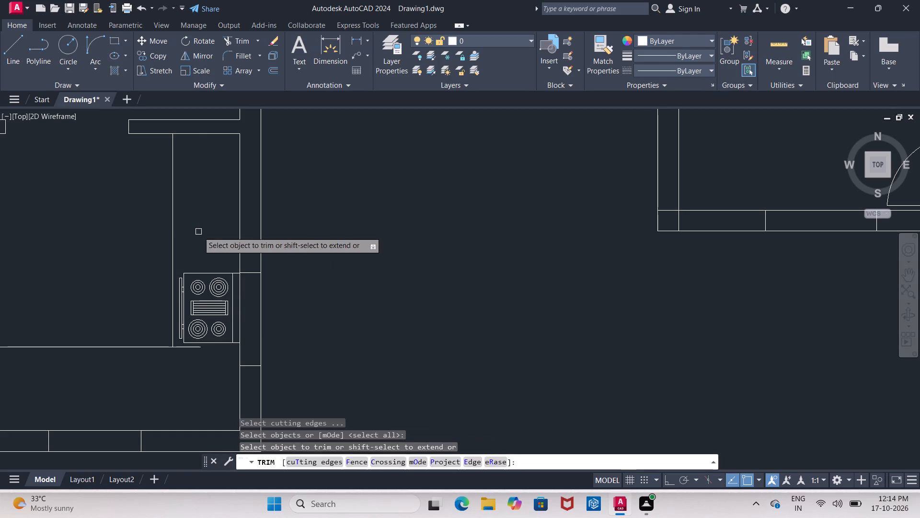
click(193, 346)
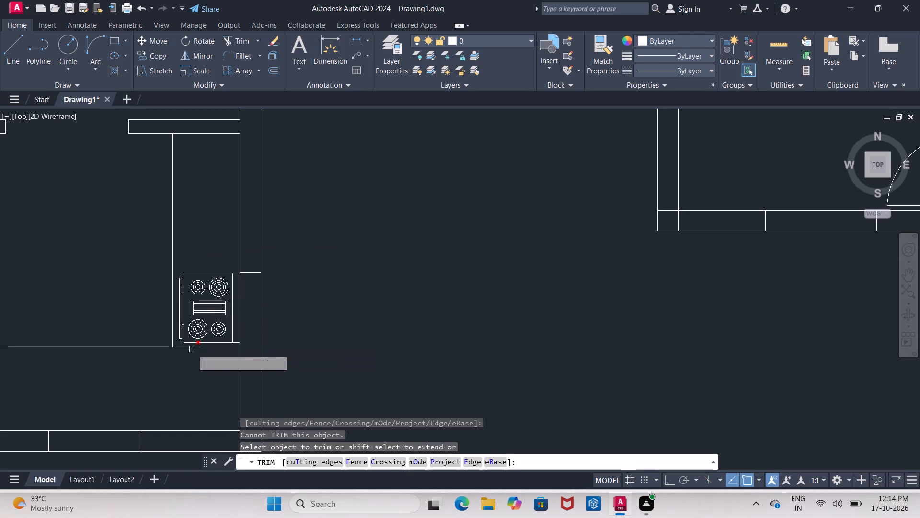
click(192, 349)
key(Escape)
Scale the stove up about its lower-right corner until its handle nearly reaches the counter's front line.
scroll(196, 349, up, 1)
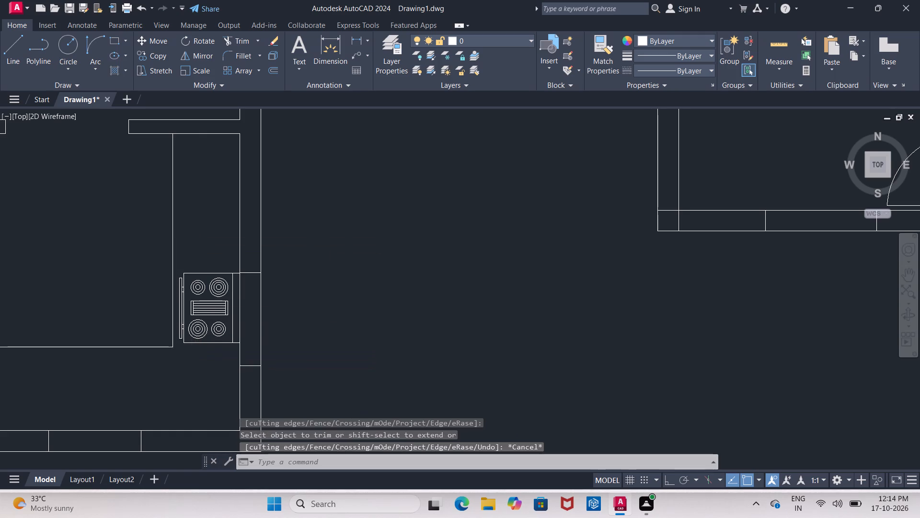
scroll(196, 349, up, 1)
middle_drag(196, 349, 182, 344)
click(127, 141)
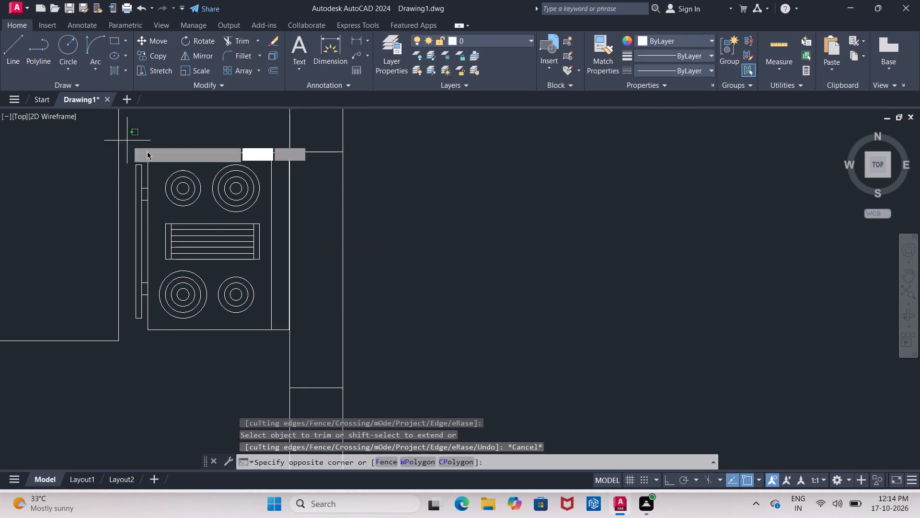
click(294, 341)
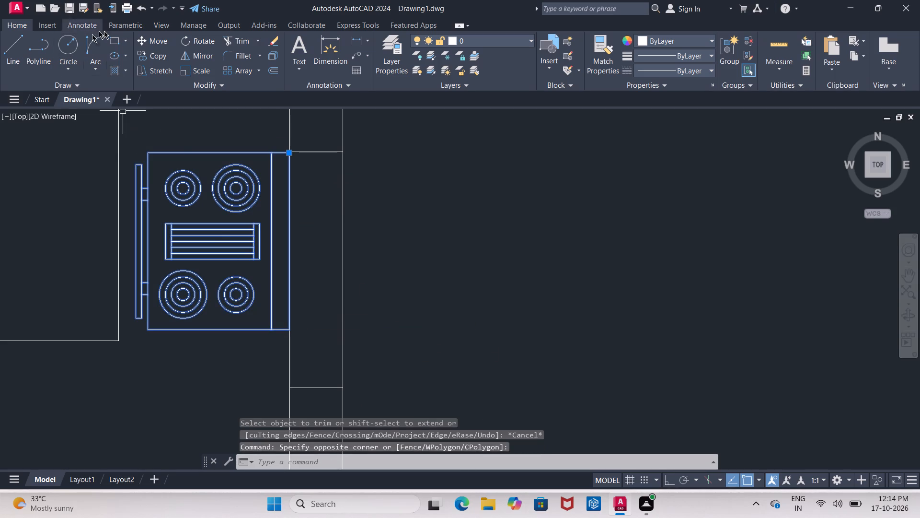
click(183, 71)
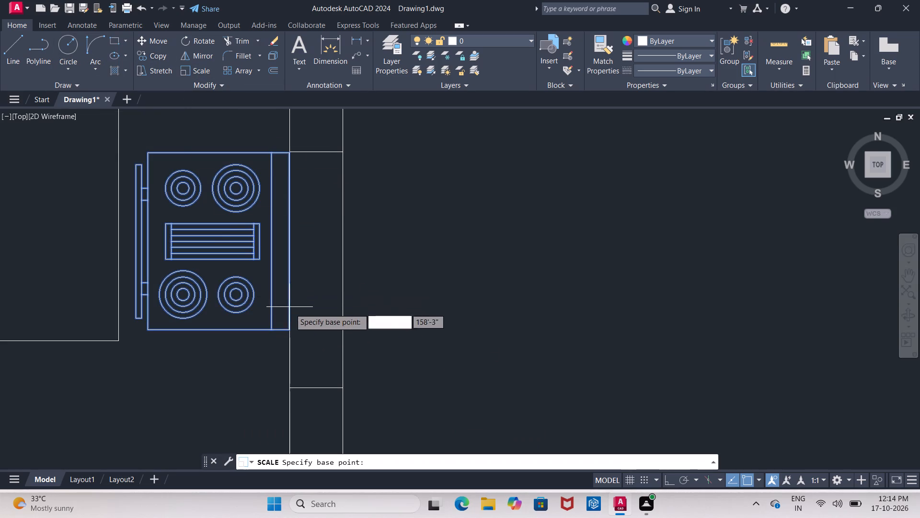
click(290, 332)
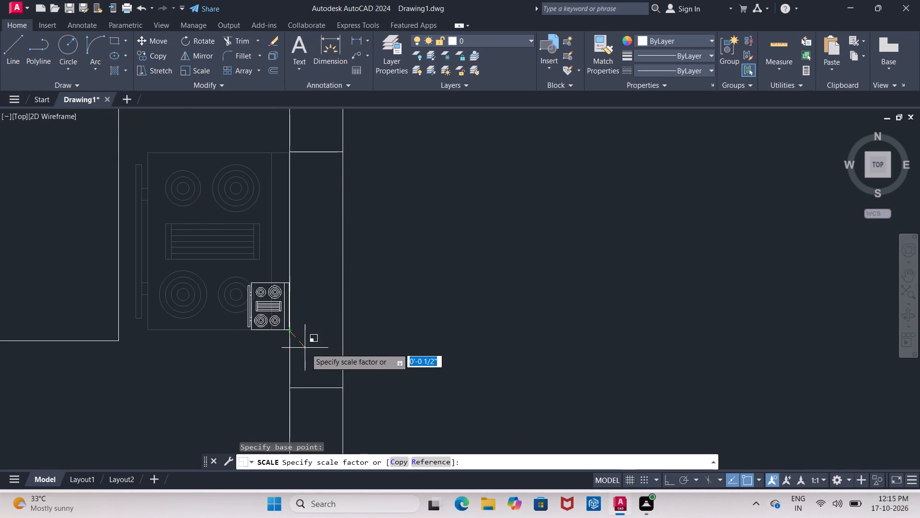
click(365, 391)
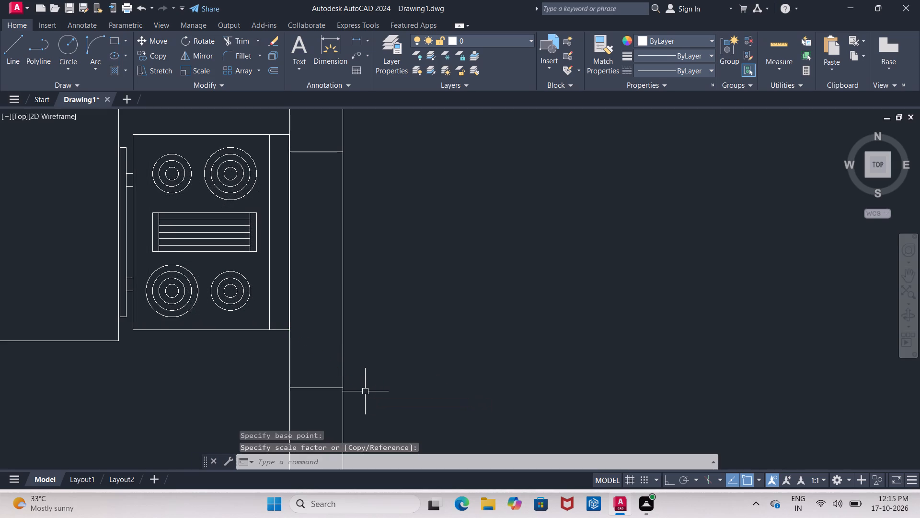
scroll(365, 390, down, 3)
middle_drag(358, 379, 326, 291)
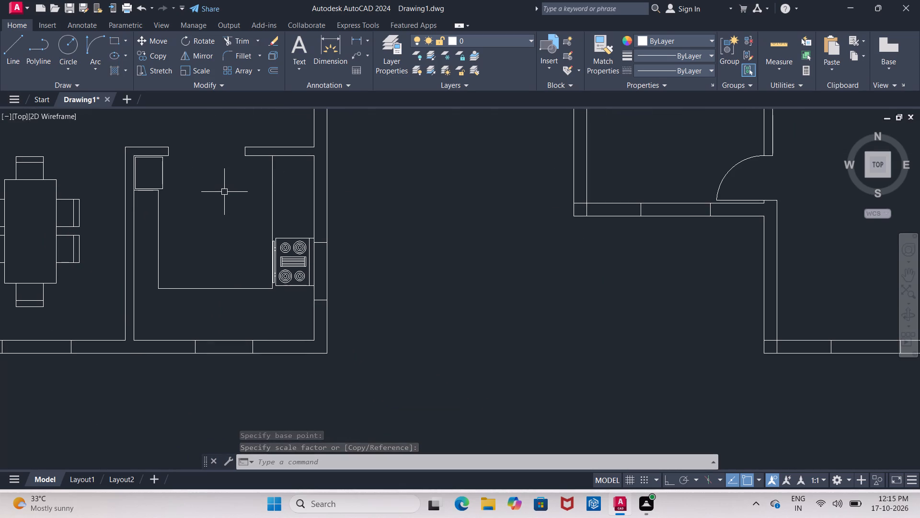
Look through the block collections of Kitchens.dwg and House Designer.dwg in DesignCenter for further fixtures.
scroll(224, 192, down, 4)
scroll(224, 188, up, 1)
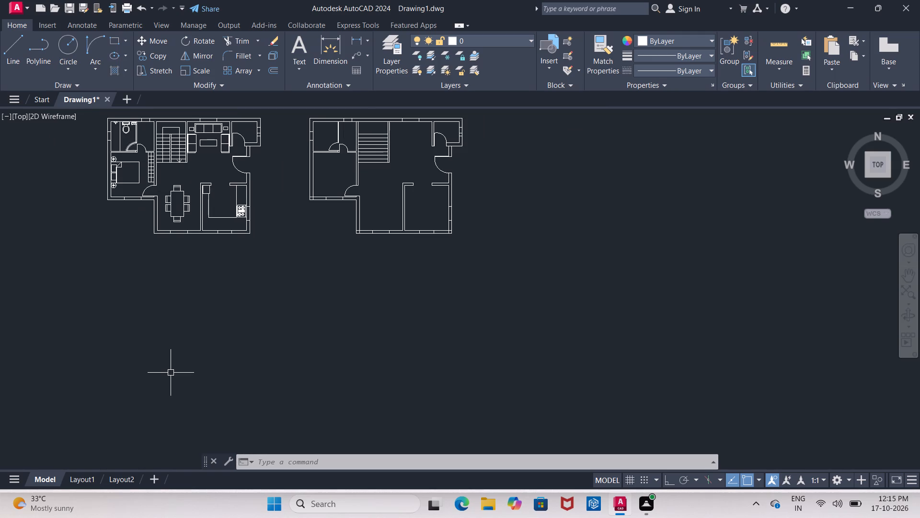
text(DC)
key(Return)
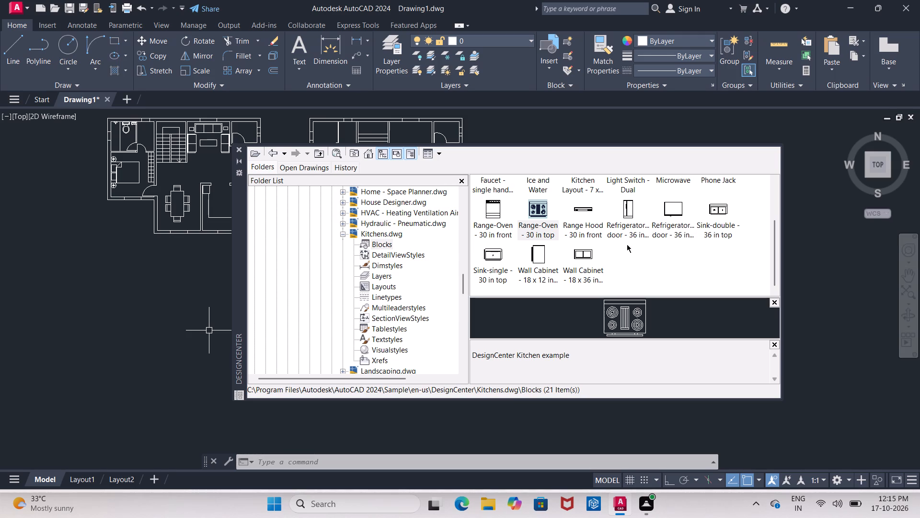
scroll(625, 239, up, 1)
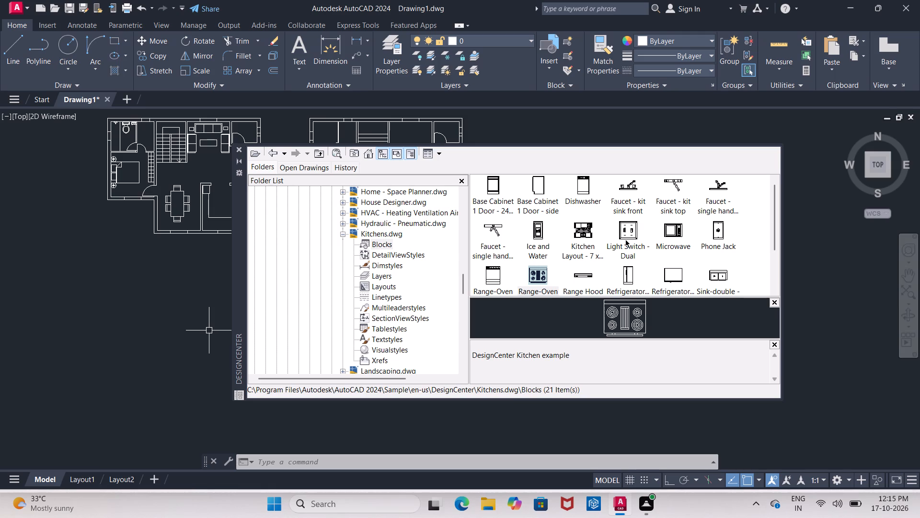
scroll(625, 239, up, 2)
scroll(625, 239, down, 1)
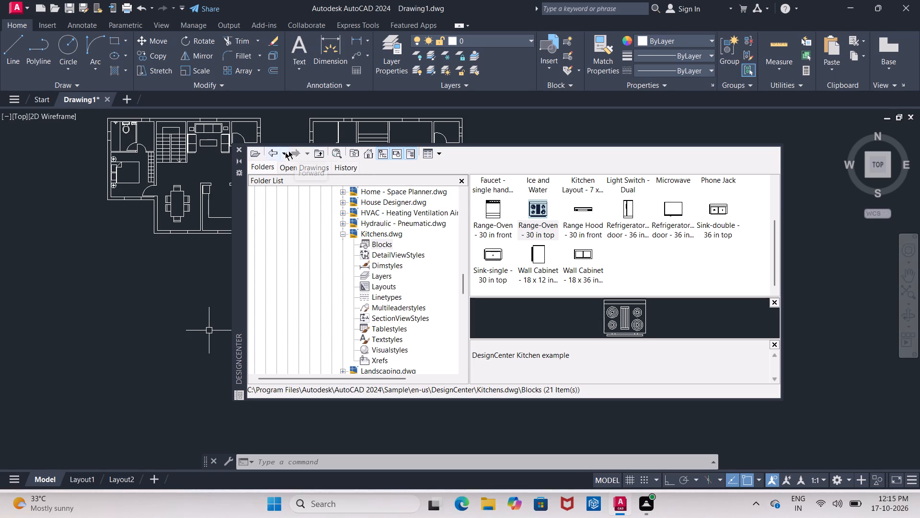
click(270, 152)
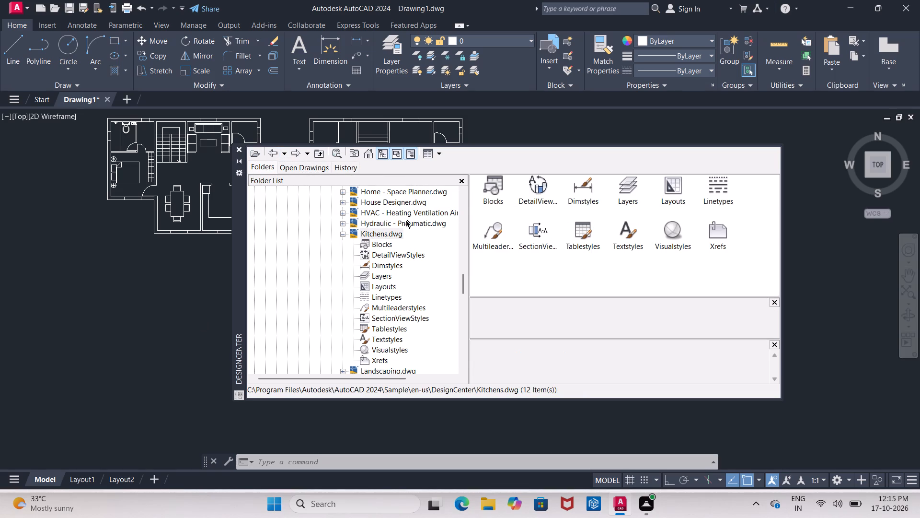
click(271, 147)
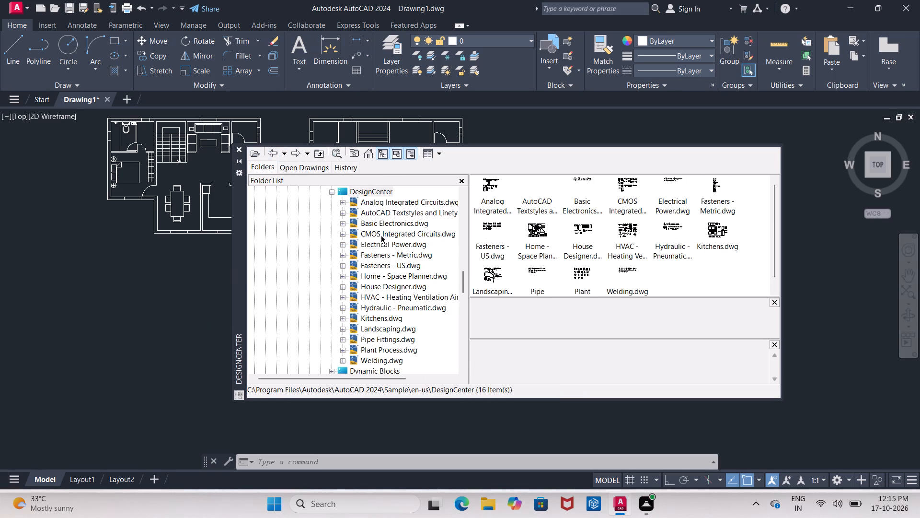
double_click(578, 229)
double_click(500, 180)
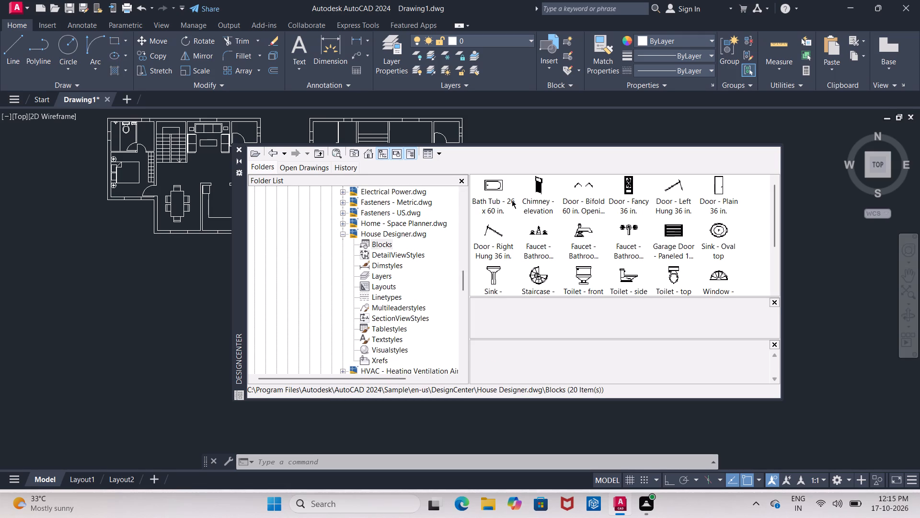
scroll(512, 200, down, 1)
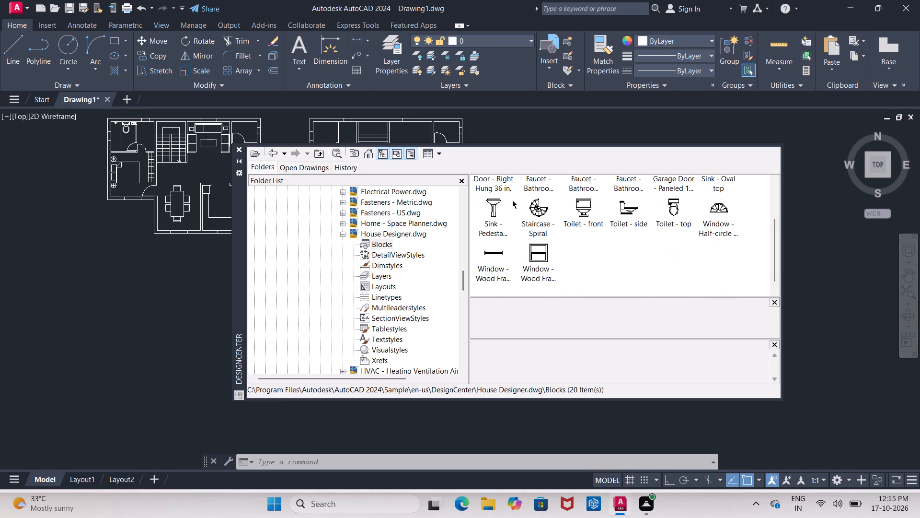
scroll(512, 200, up, 1)
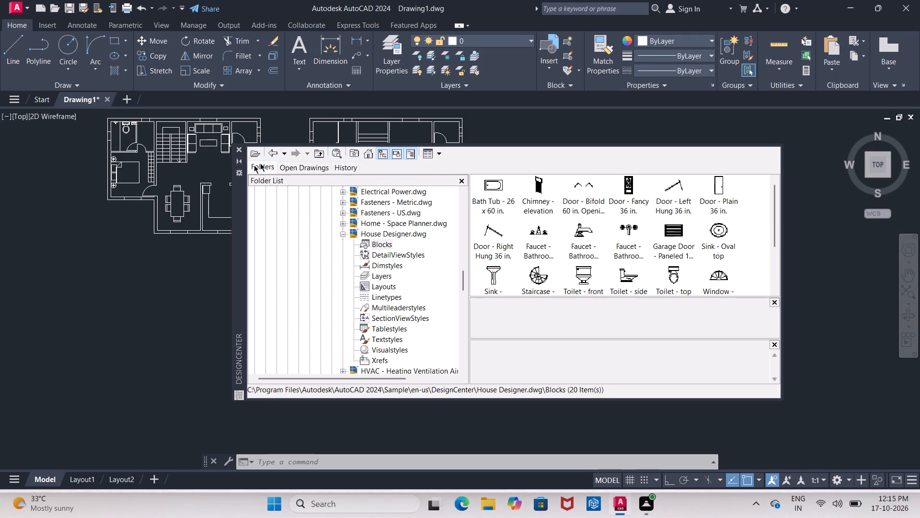
click(241, 153)
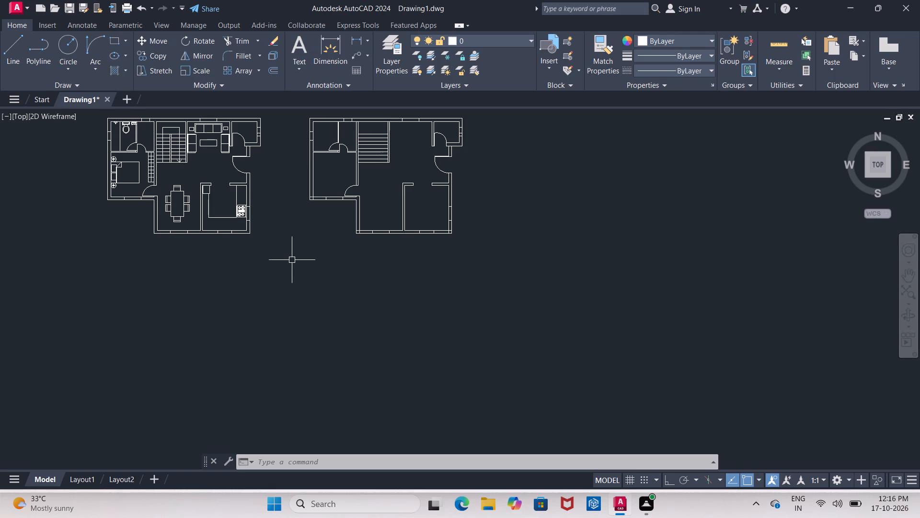
Insert the "Sink-double - 36 in top" block from Kitchens.dwg in DesignCenter into the empty space right of both plans.
key(d)
key(c)
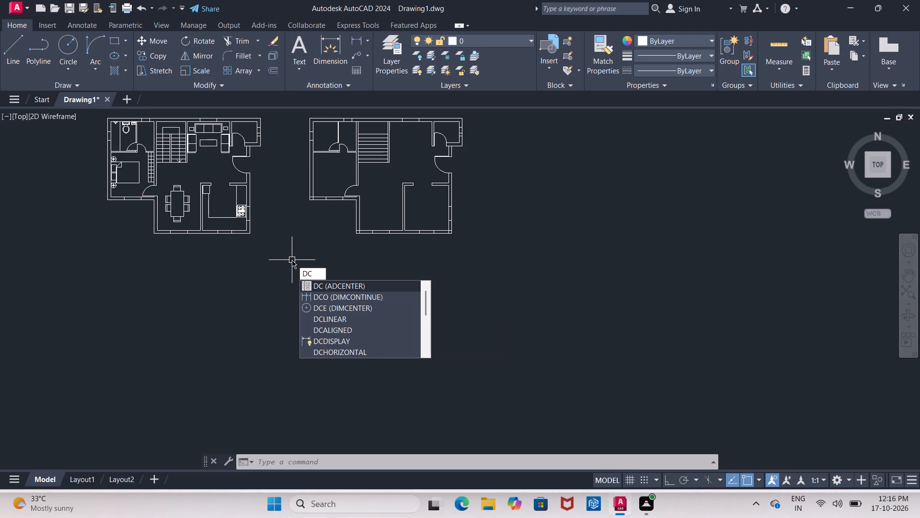
key(Return)
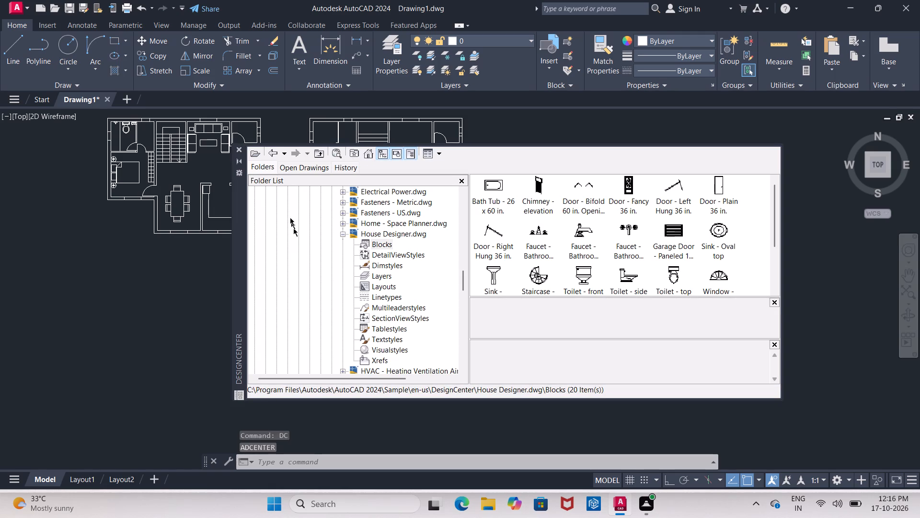
click(276, 154)
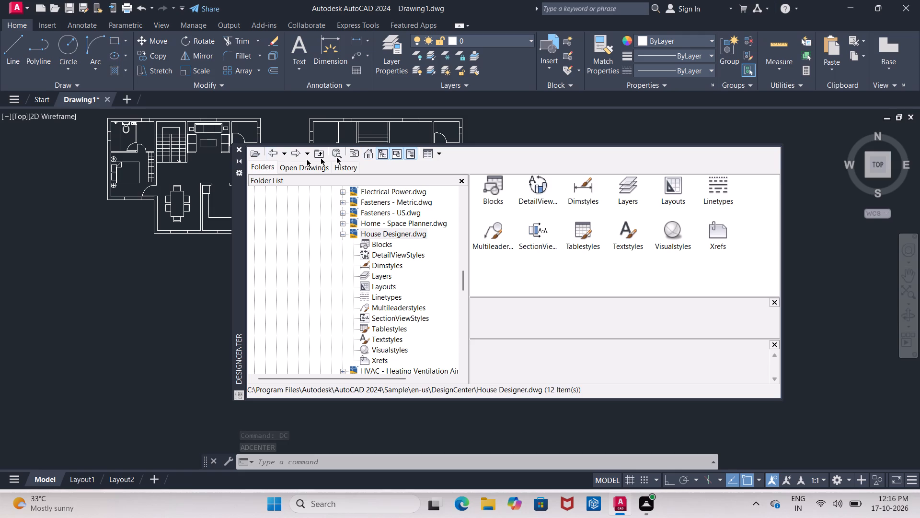
click(270, 155)
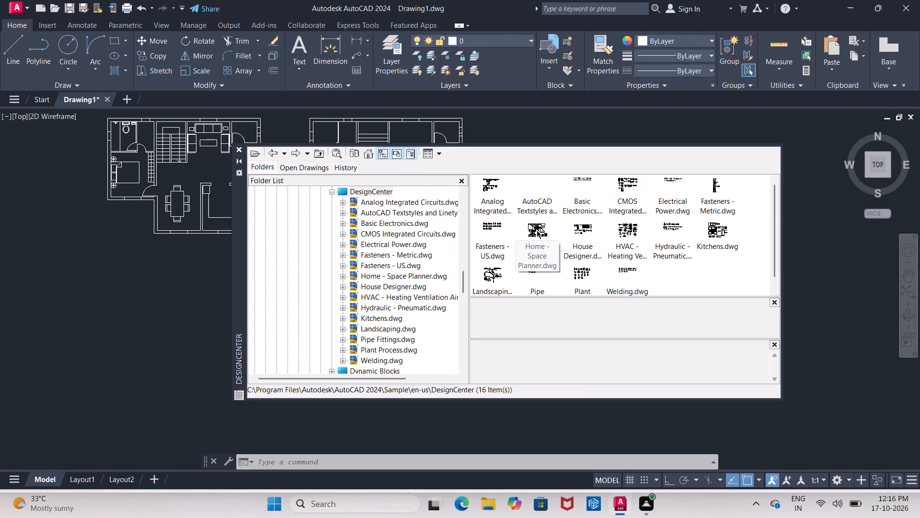
double_click(711, 227)
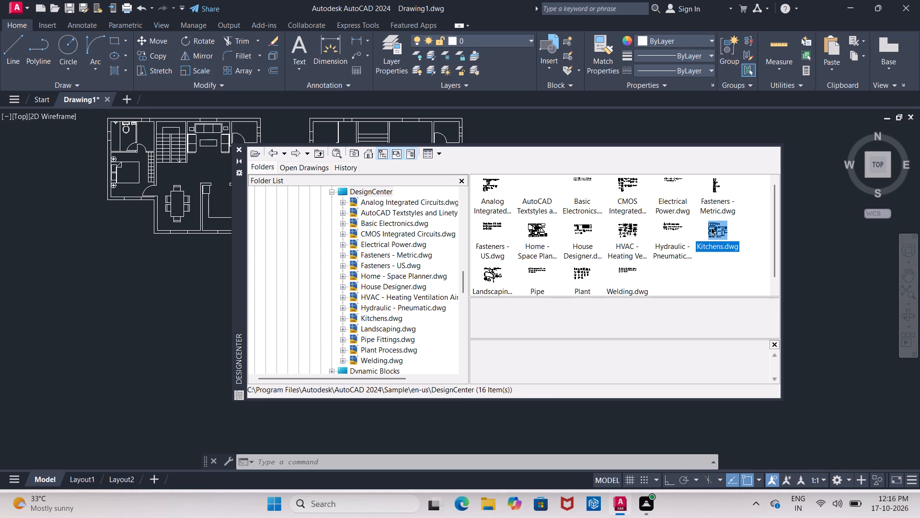
double_click(499, 189)
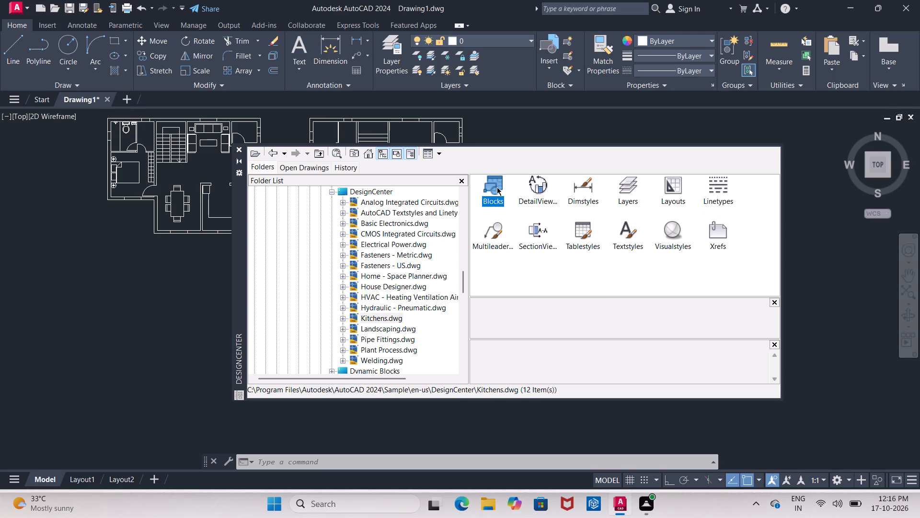
double_click(497, 187)
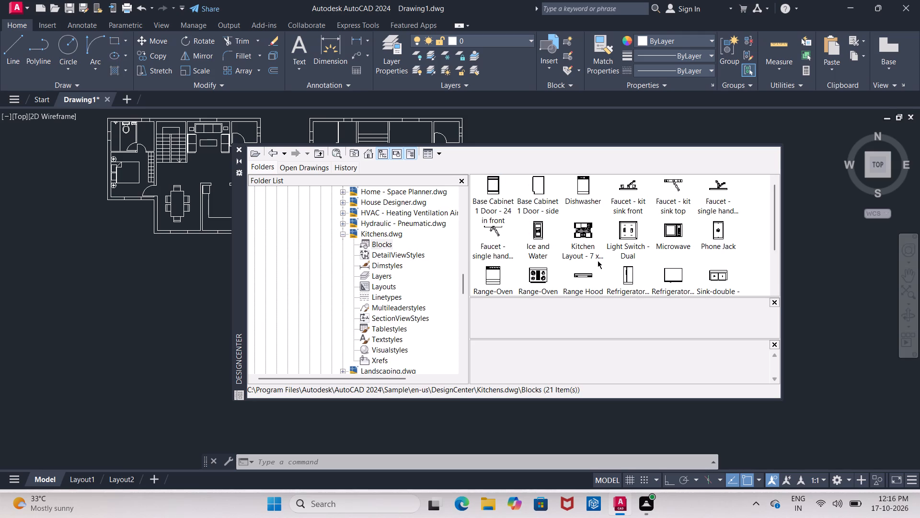
scroll(598, 260, down, 1)
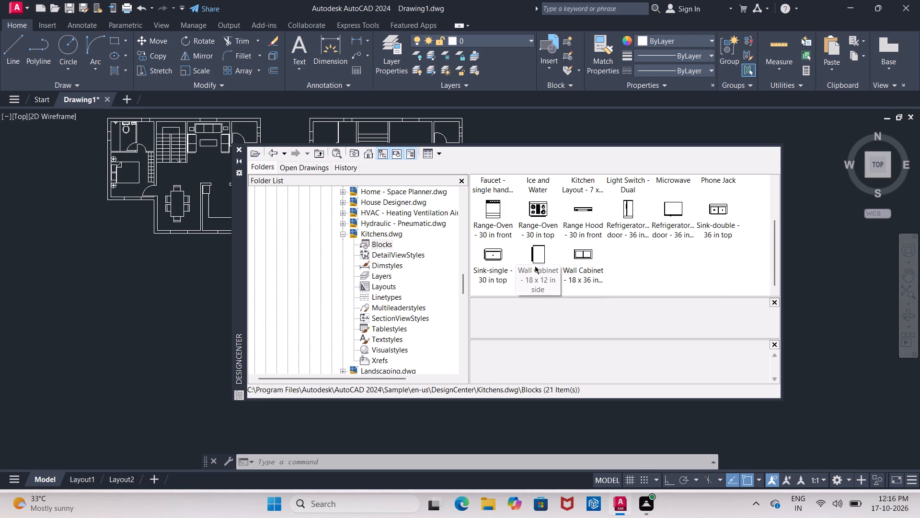
click(716, 204)
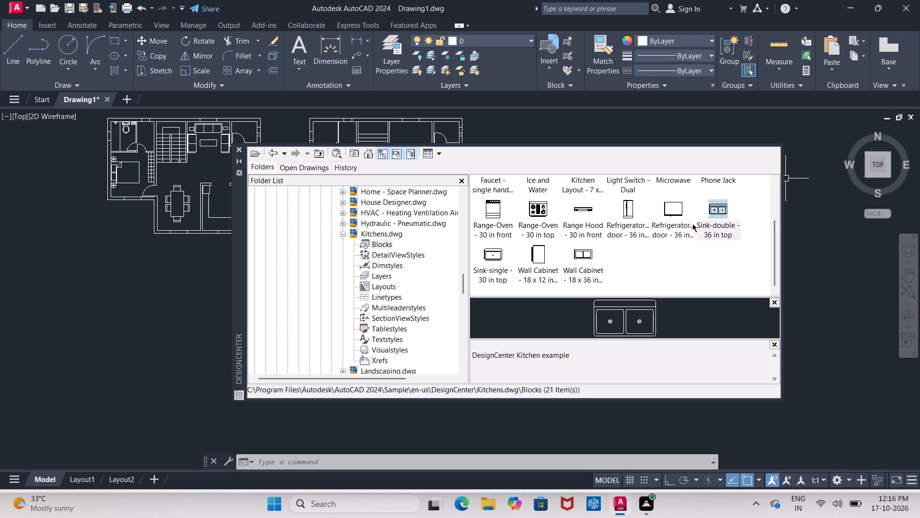
drag(715, 209, 318, 347)
drag(632, 308, 161, 371)
drag(718, 210, 816, 193)
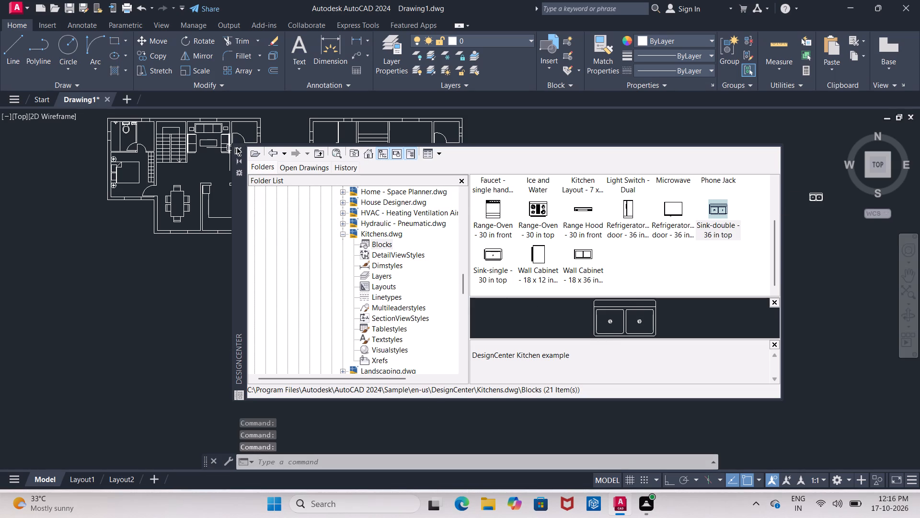
click(237, 147)
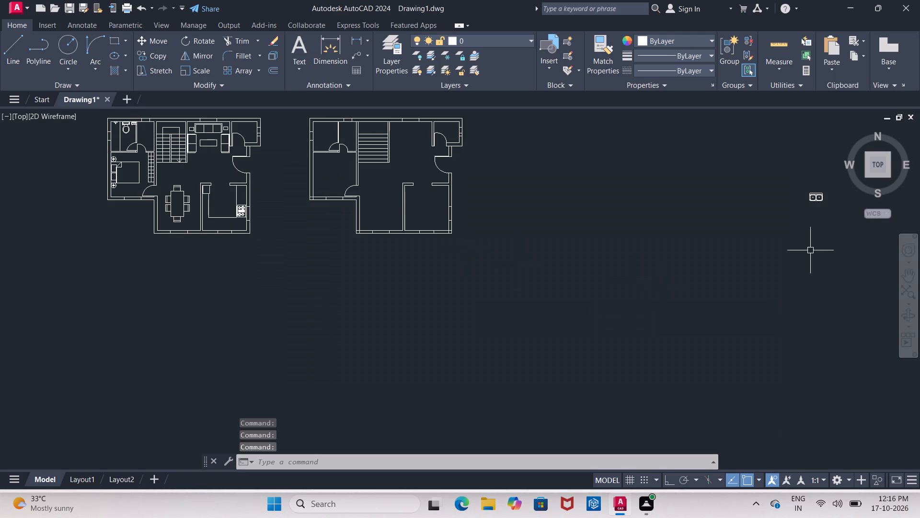
Move the double sink into the left-hand plan's kitchen, between the horizontal counter line and the window in the lower wall.
click(798, 183)
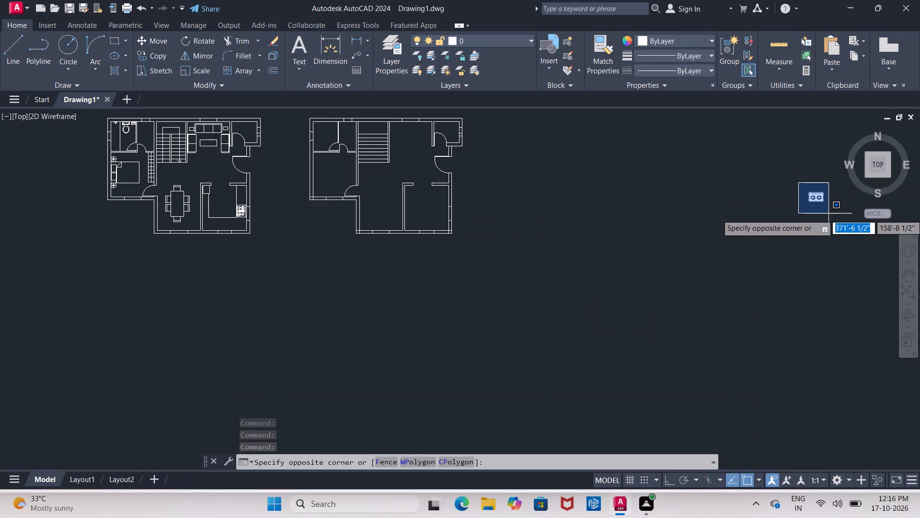
click(828, 214)
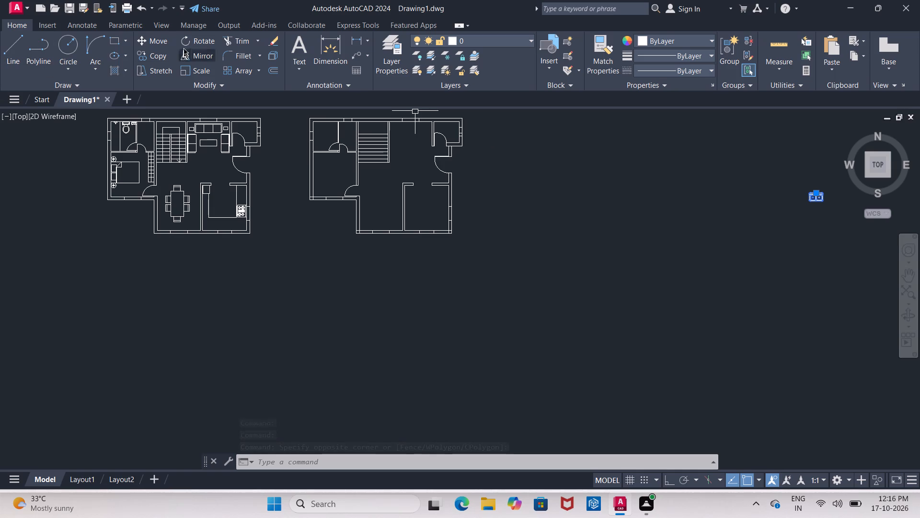
click(162, 40)
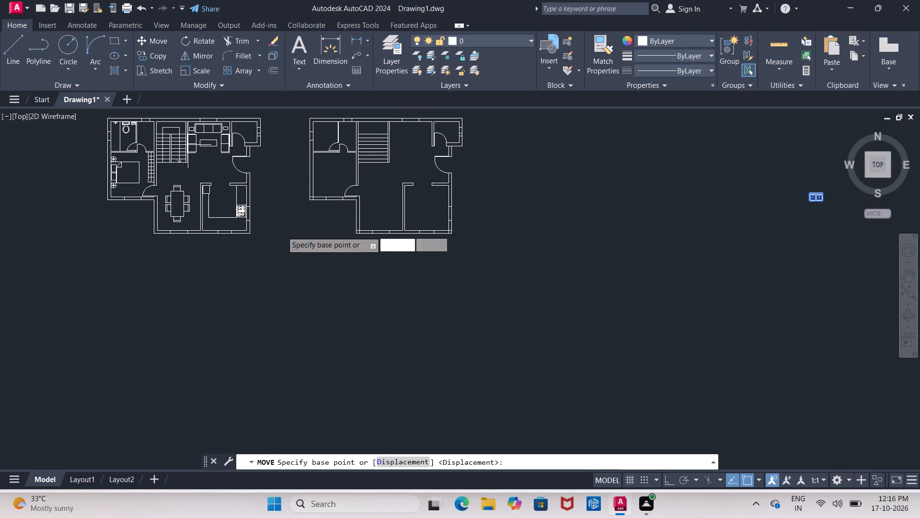
click(821, 199)
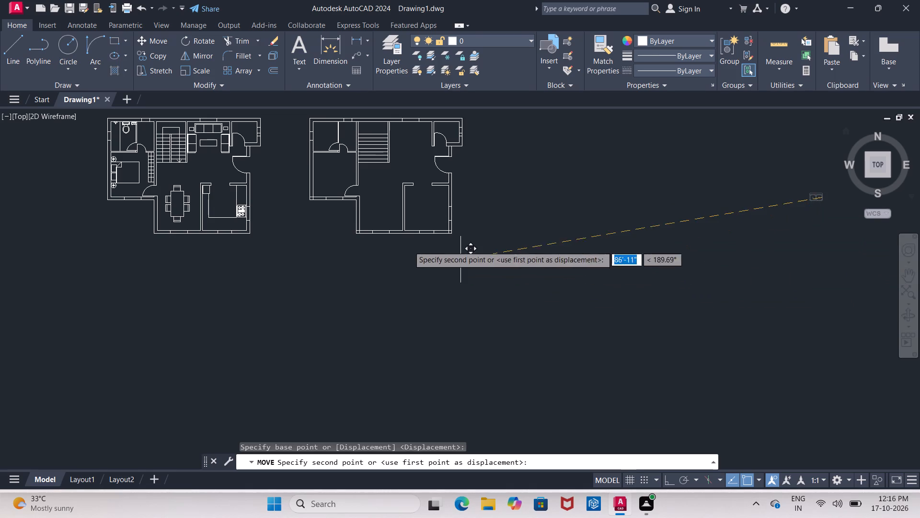
scroll(223, 231, up, 4)
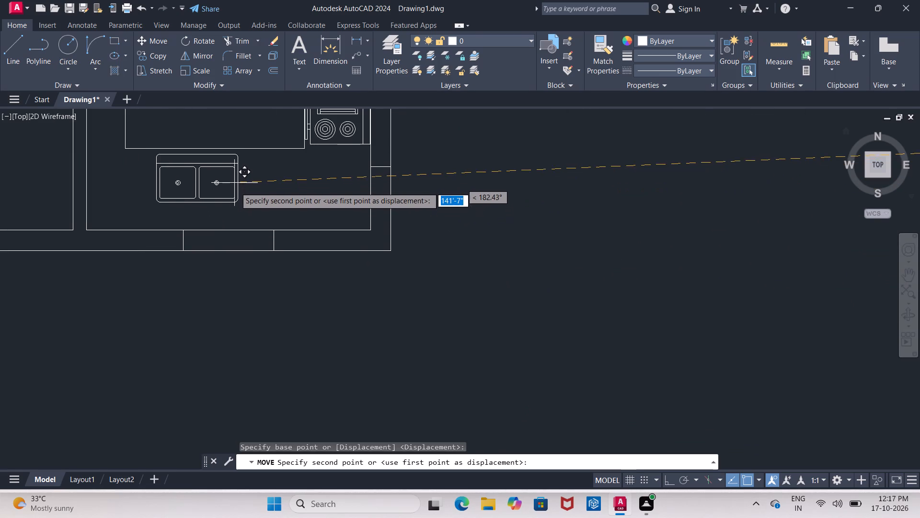
click(235, 188)
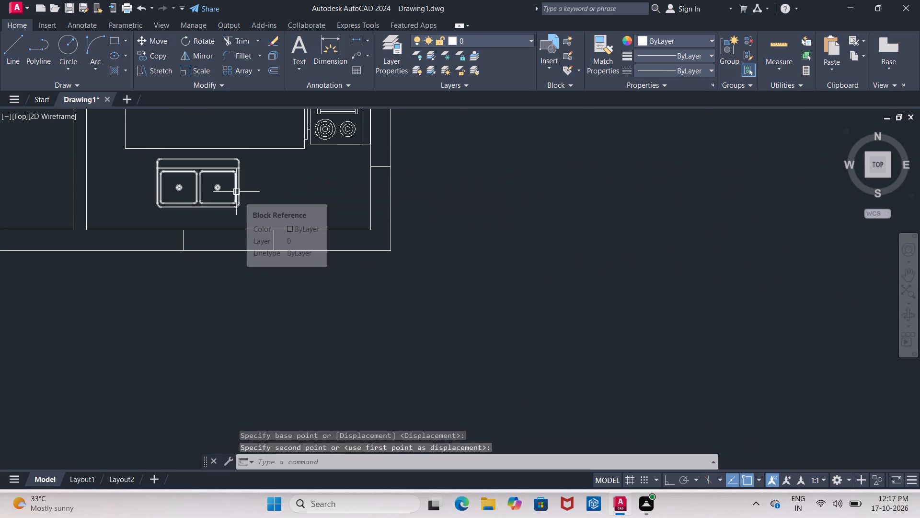
key(Escape)
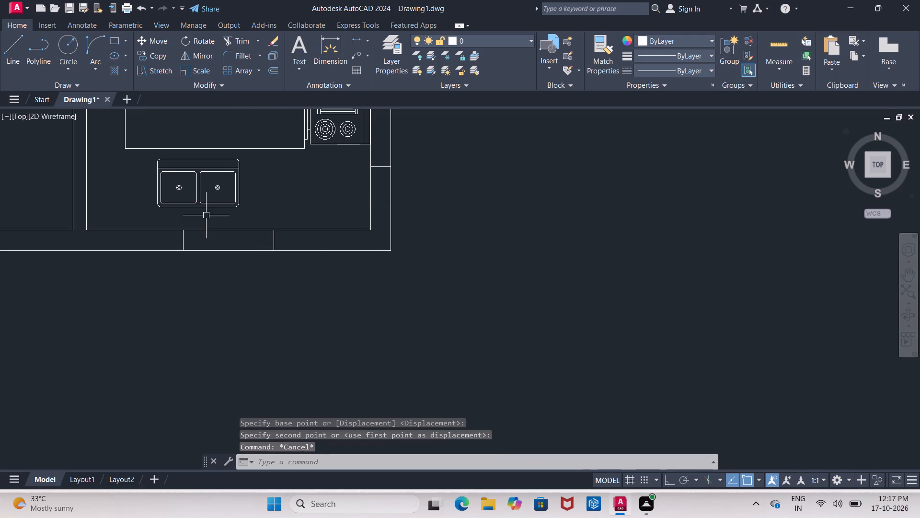
Rotate the double sink 180° about its lower-right corner with Ortho on, so its back ledge faces the lower wall.
click(144, 152)
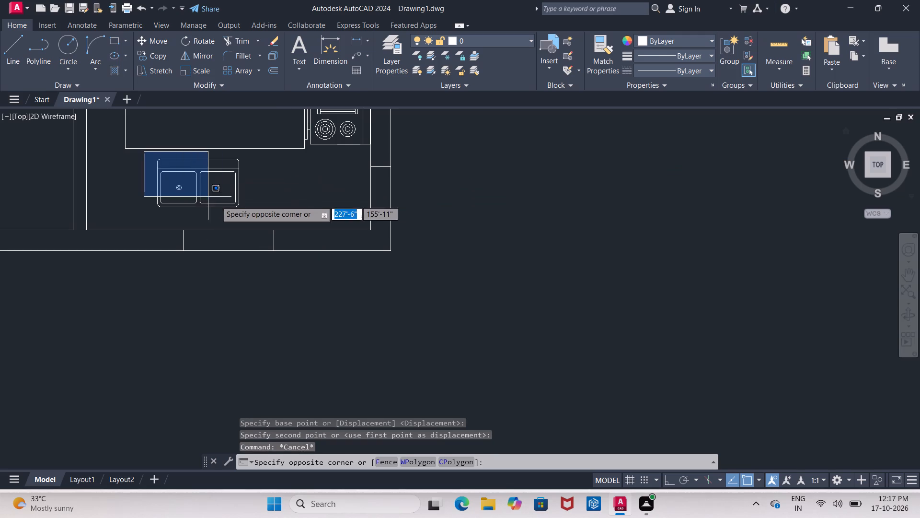
click(251, 212)
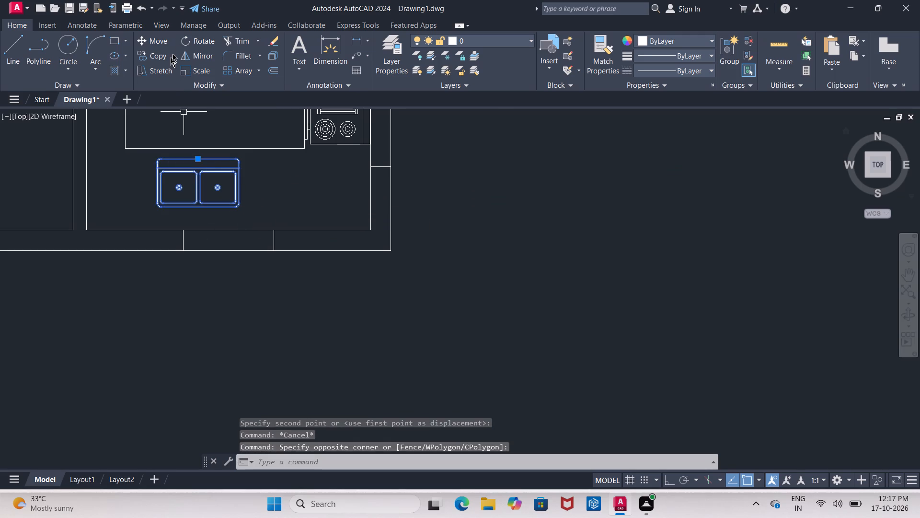
click(182, 47)
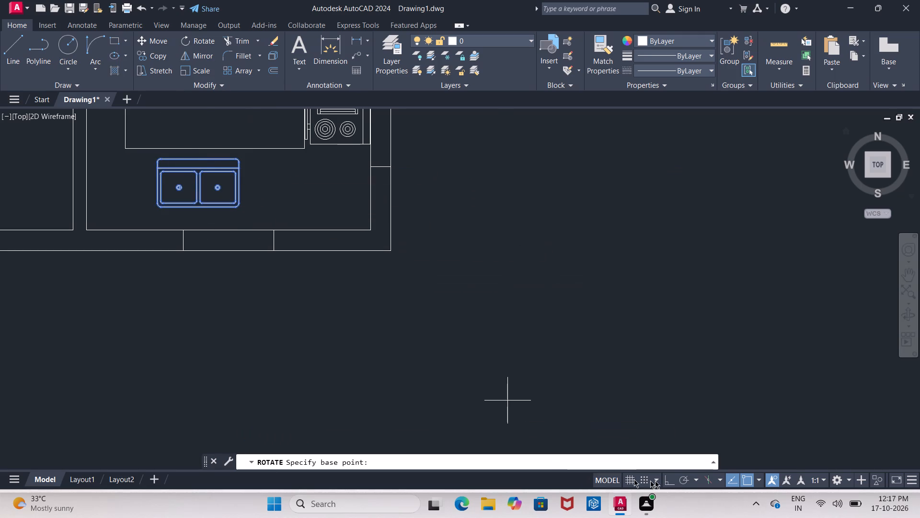
click(669, 480)
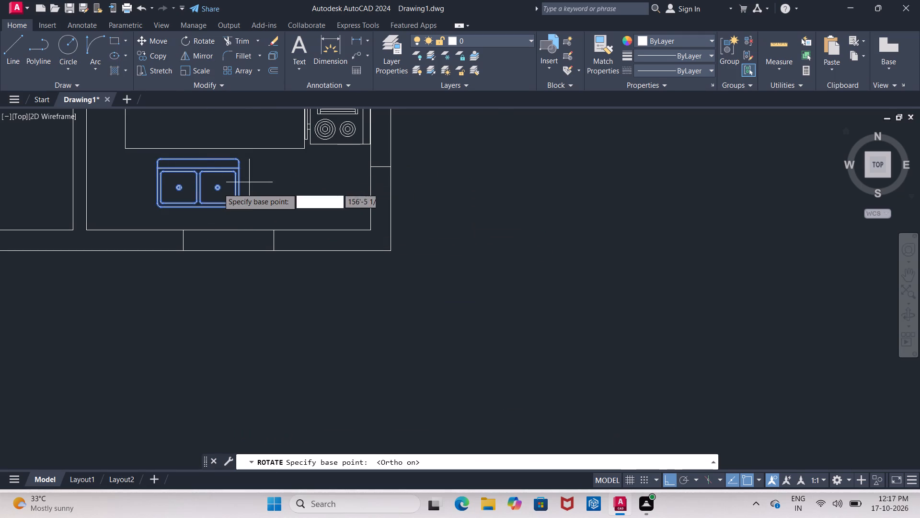
click(235, 209)
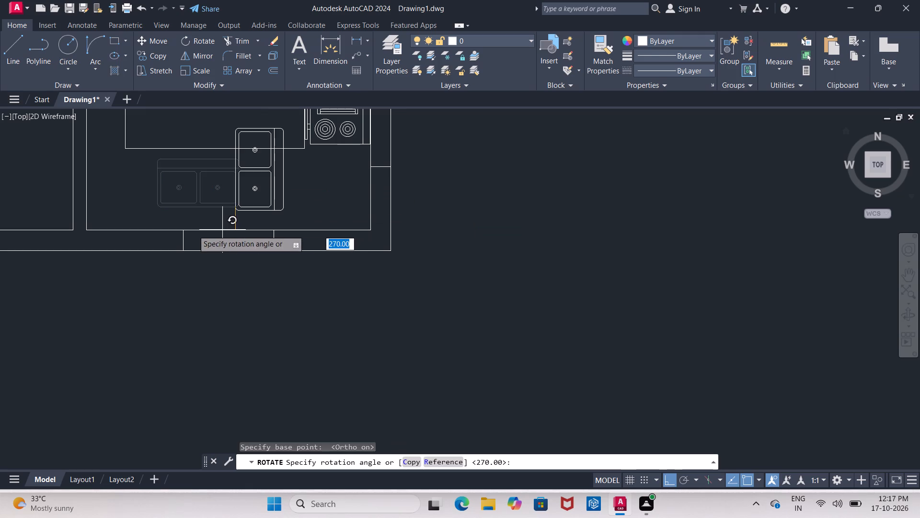
click(136, 198)
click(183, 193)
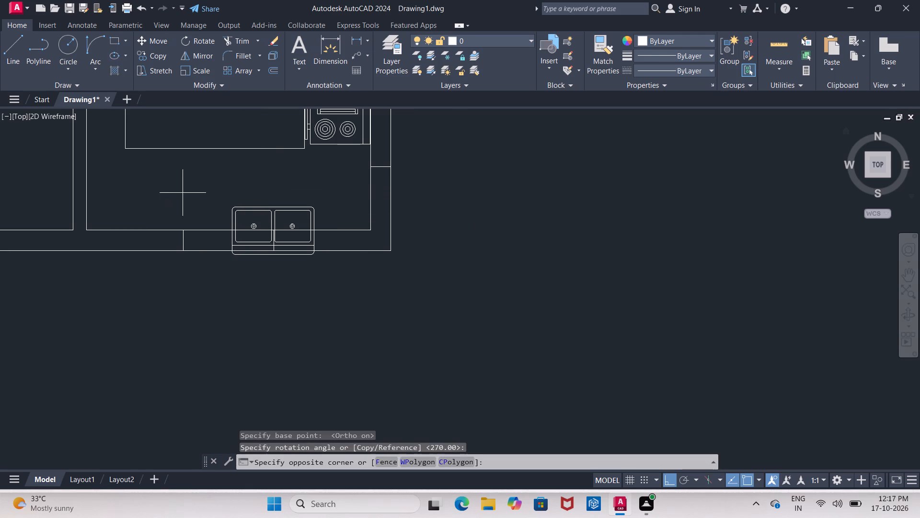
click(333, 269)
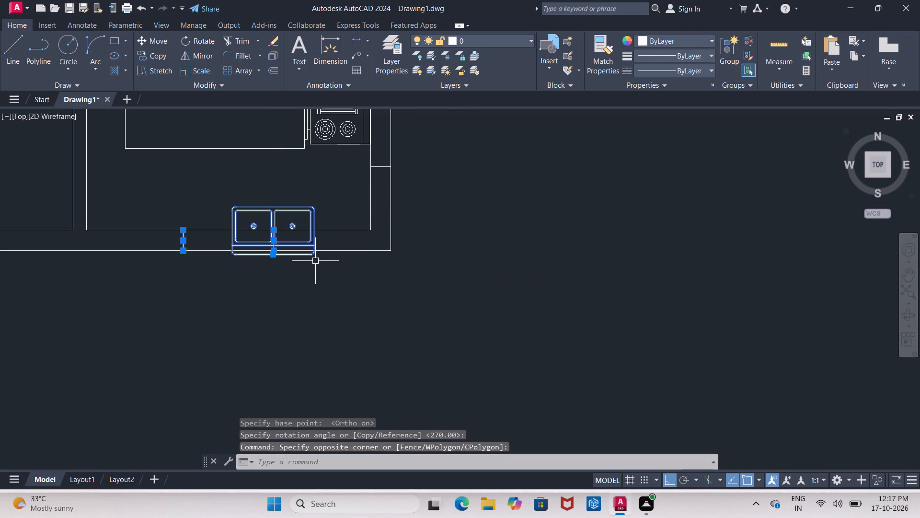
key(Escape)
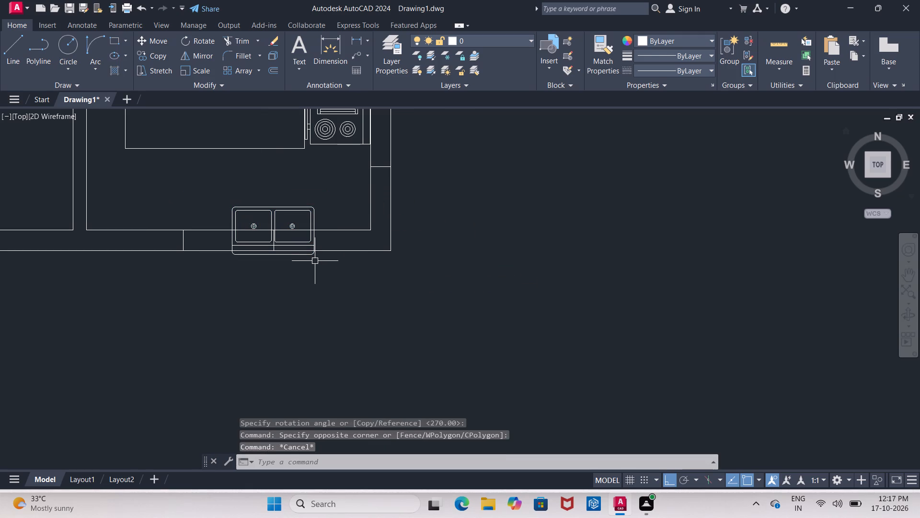
Move the double sink with Ortho off so its back edge sits just inside the lower wall, in front of the window.
click(235, 216)
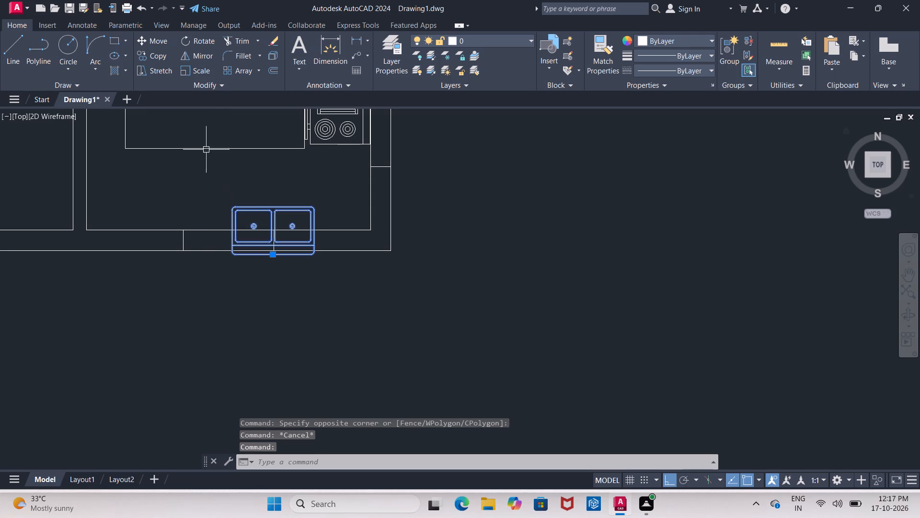
click(156, 47)
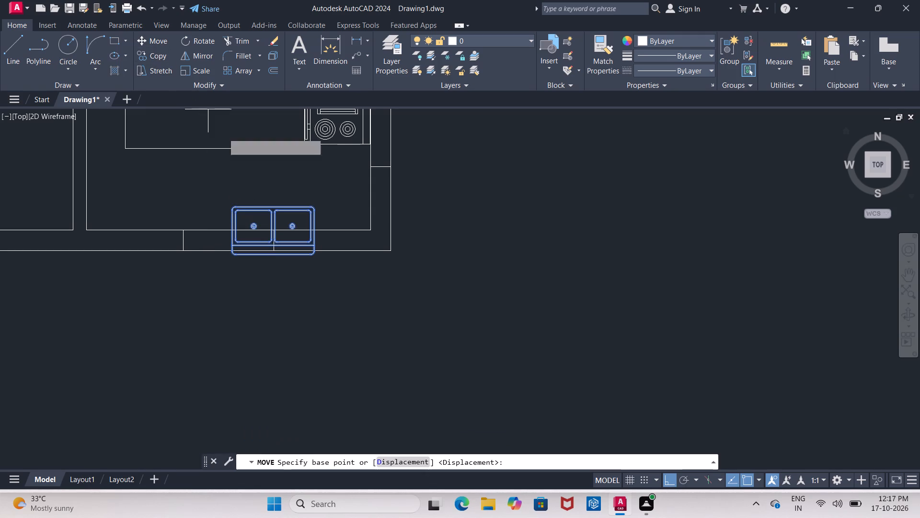
click(272, 212)
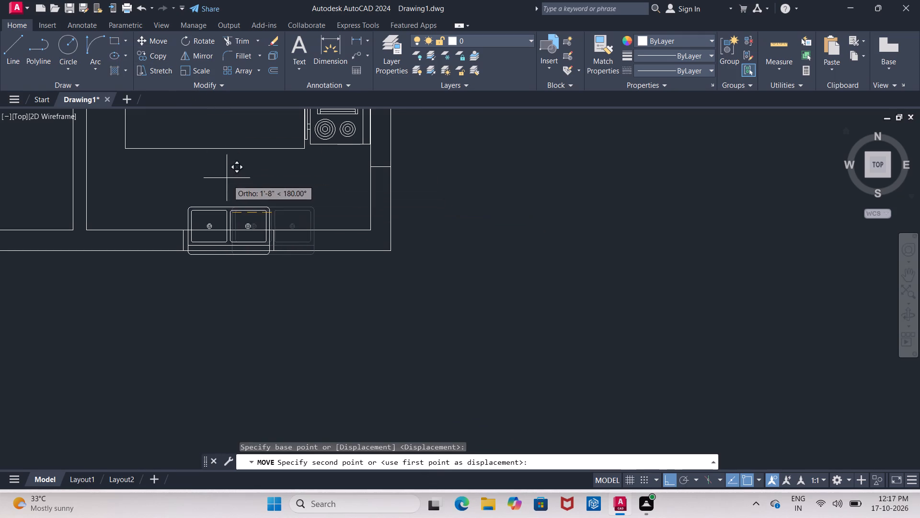
click(667, 476)
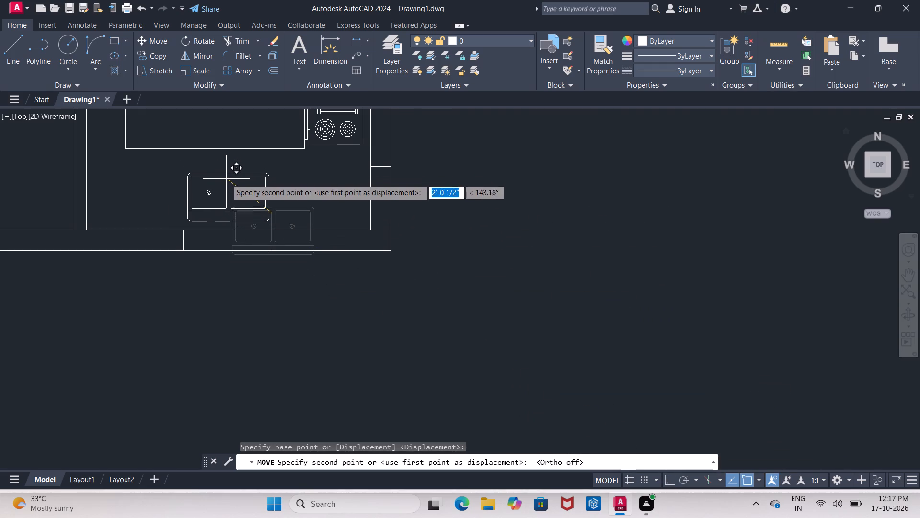
scroll(228, 186, up, 1)
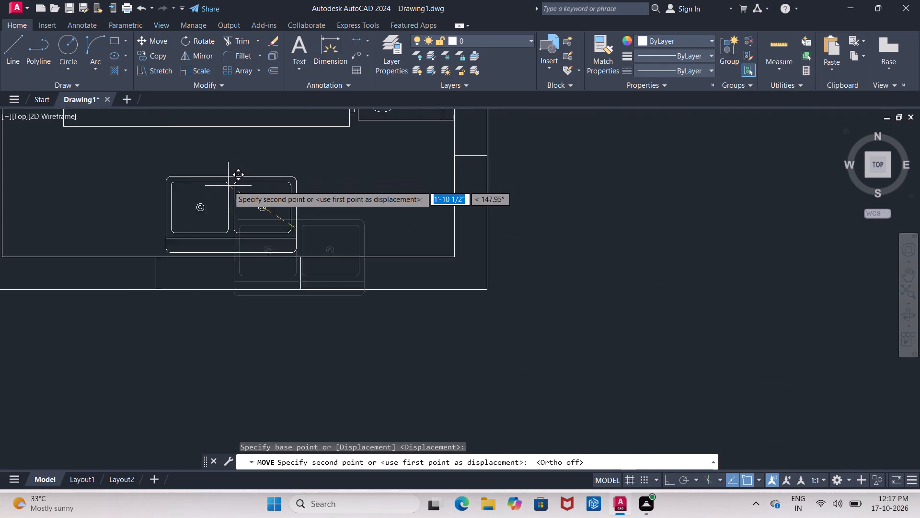
scroll(228, 186, up, 2)
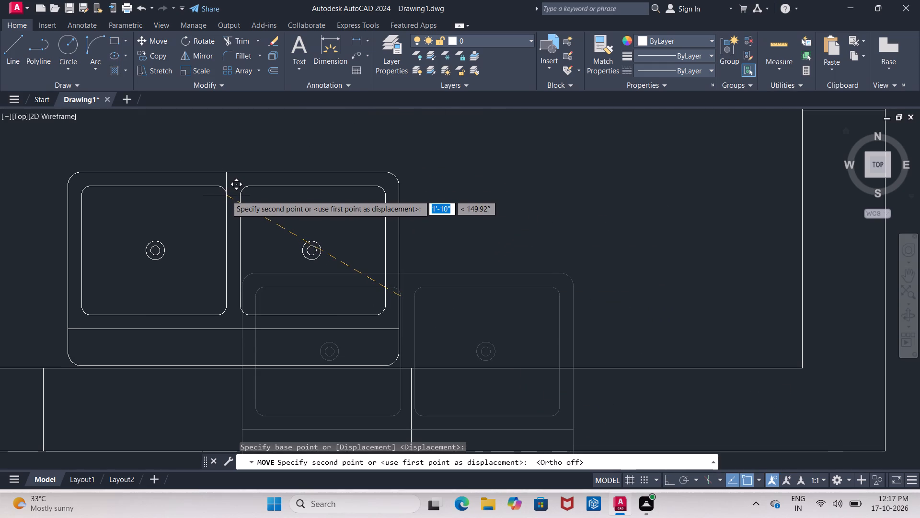
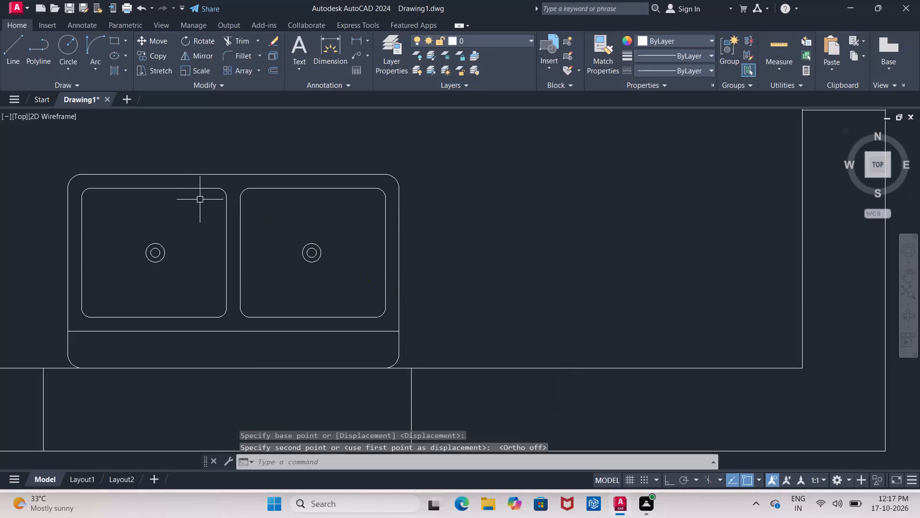
Scale up the double-bowl sink freehand about its lower right corner on the wall line.
click(200, 175)
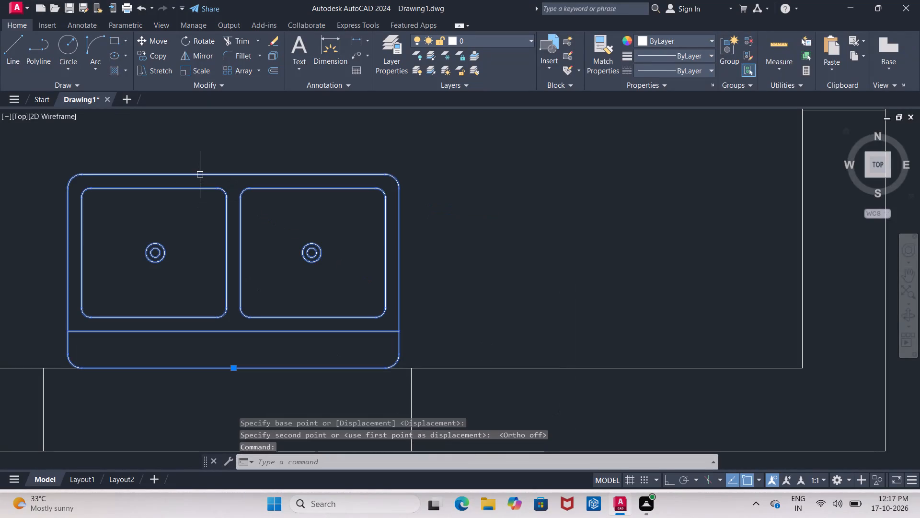
click(188, 75)
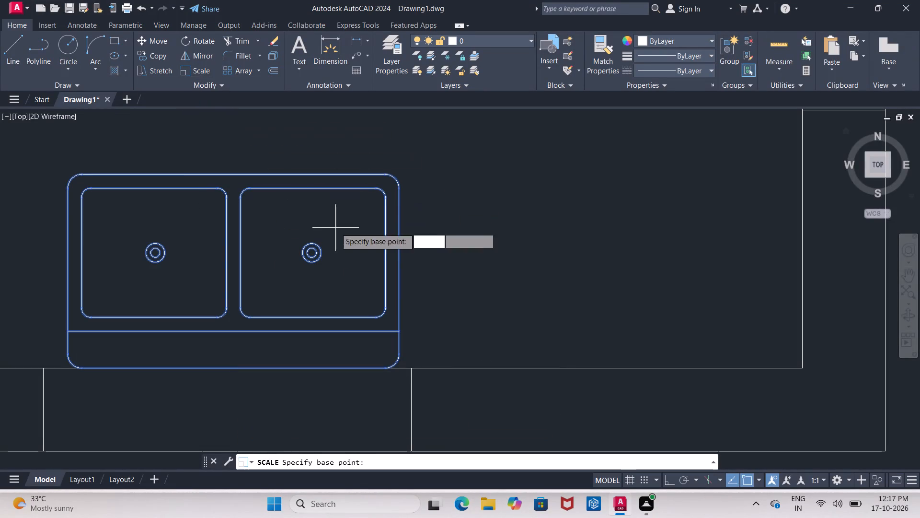
click(398, 367)
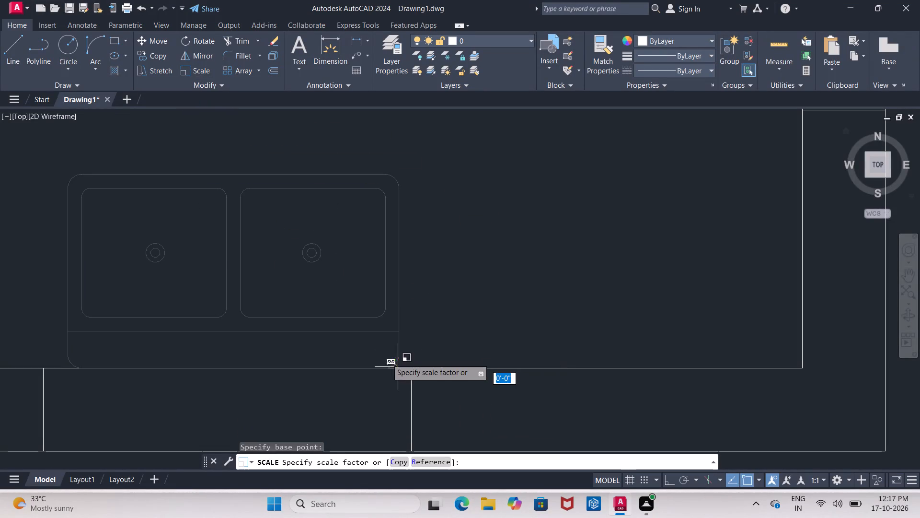
scroll(357, 308, down, 2)
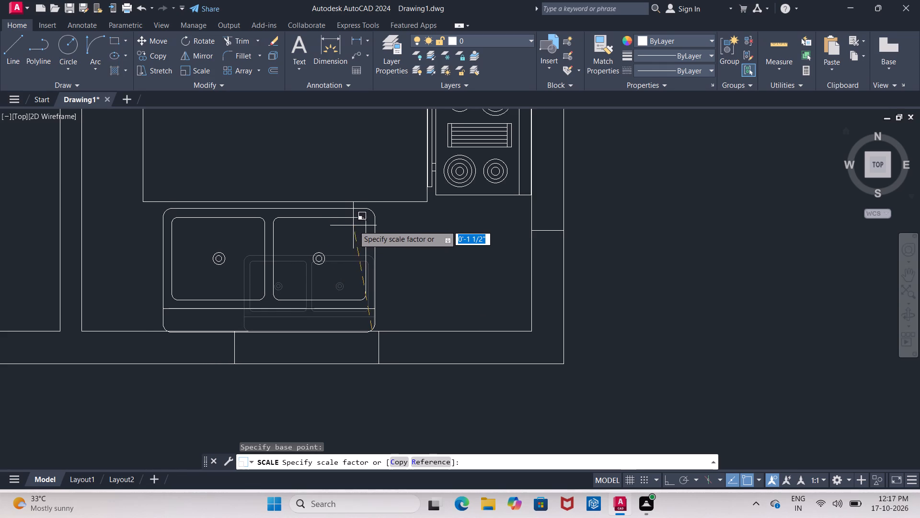
click(381, 247)
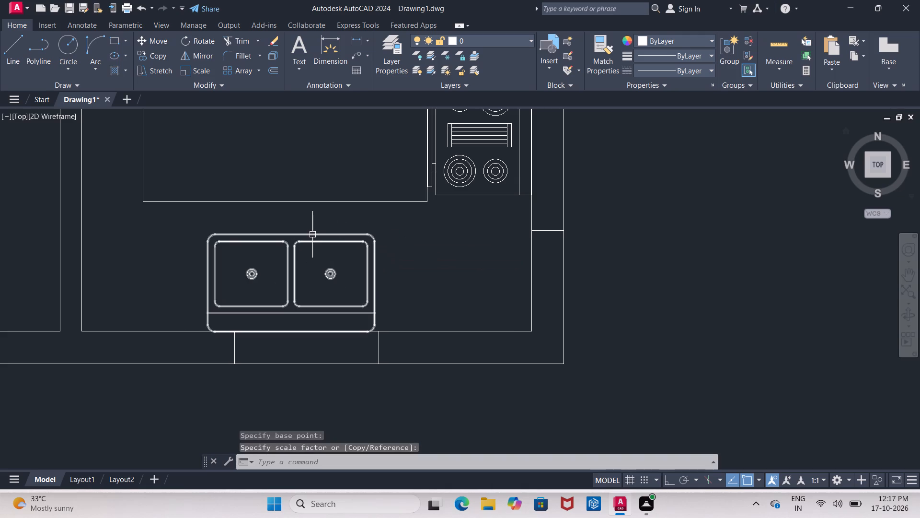
Delete the horizontal counter edge line above the sink.
click(260, 203)
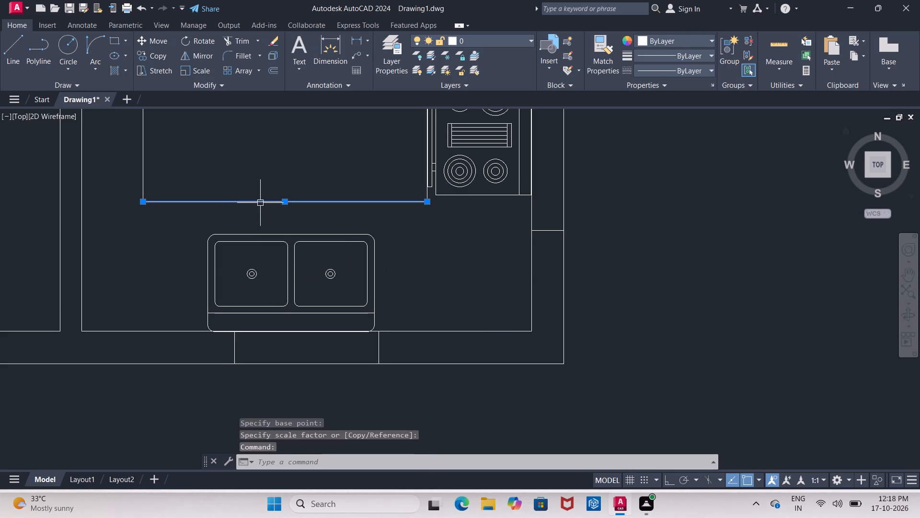
key(Delete)
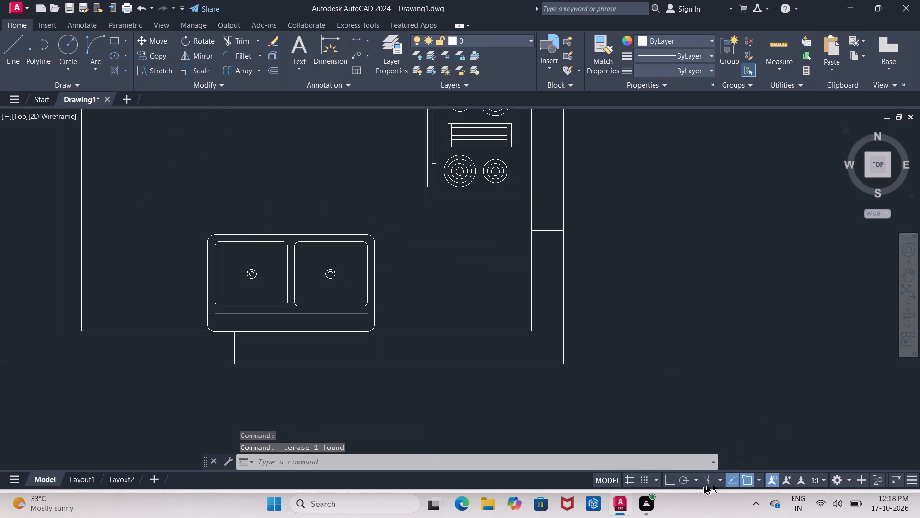
Turn on Ortho mode.
click(661, 481)
click(666, 481)
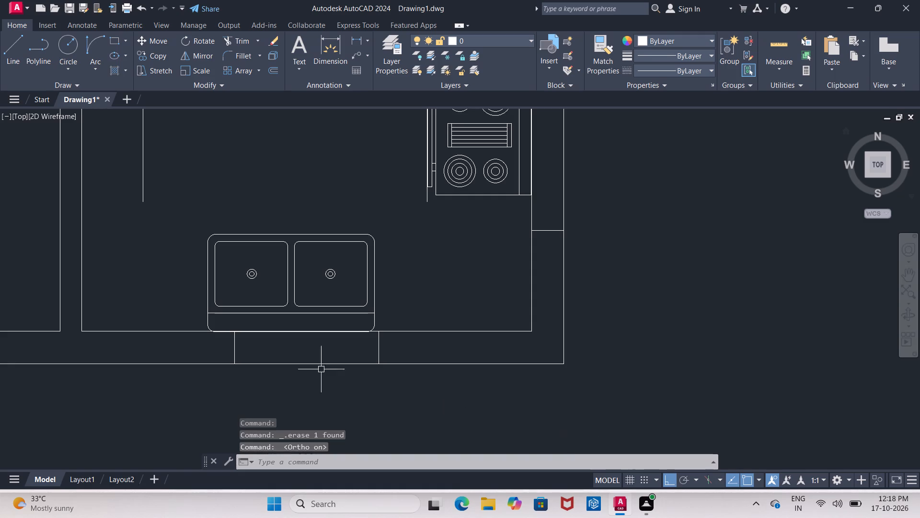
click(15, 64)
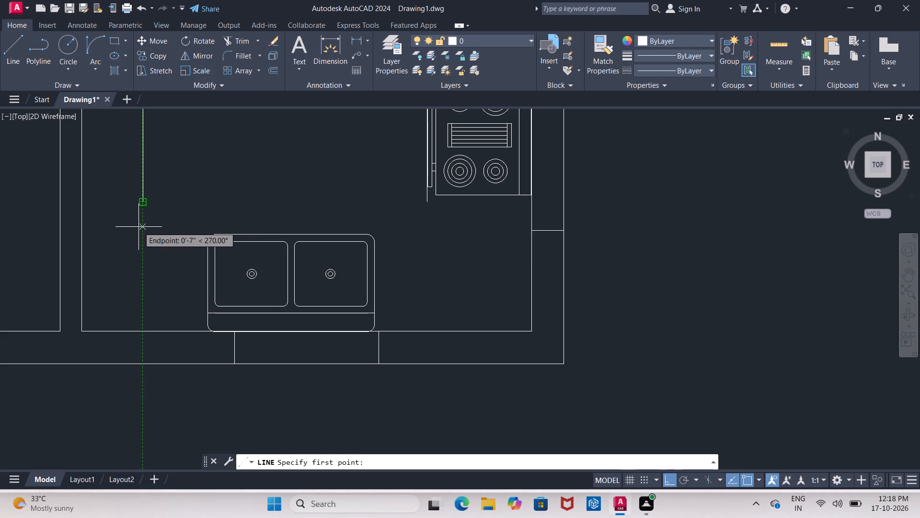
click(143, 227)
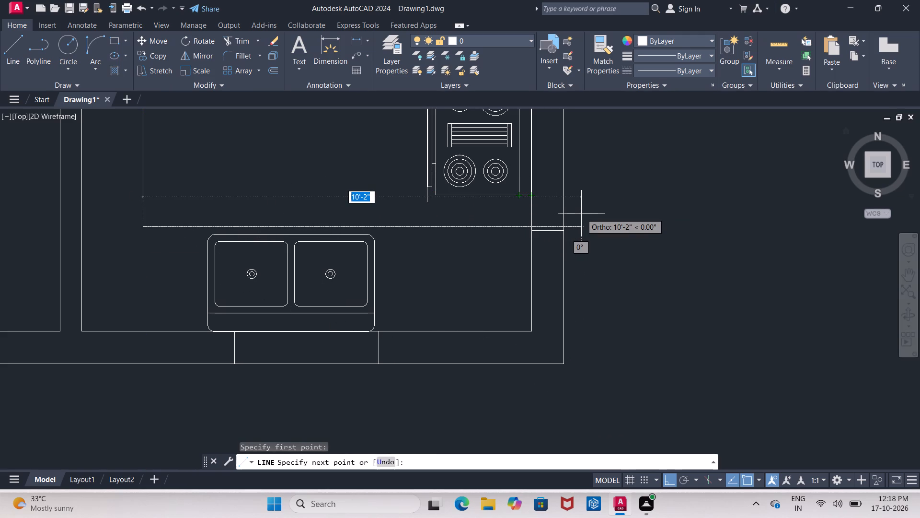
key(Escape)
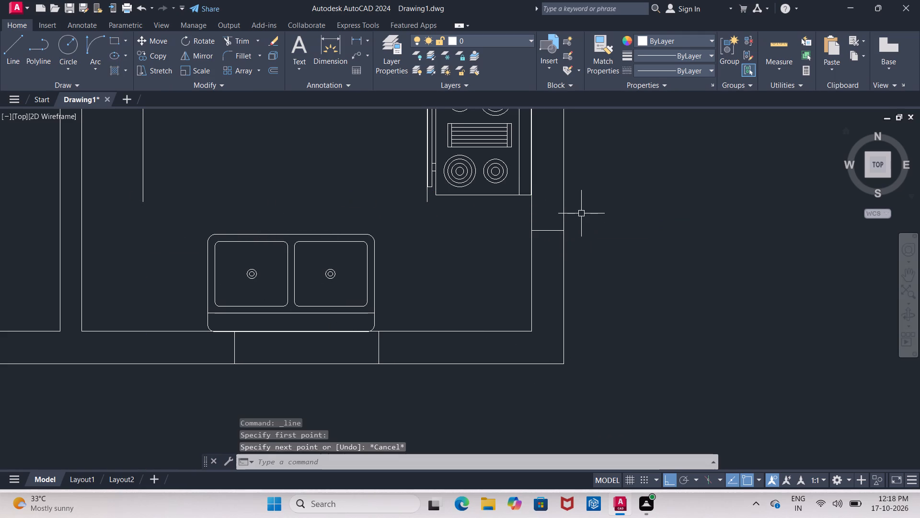
Draw a horizontal counter edge line starting about 7" below the left counter line's end and running past the outer right wall.
click(21, 49)
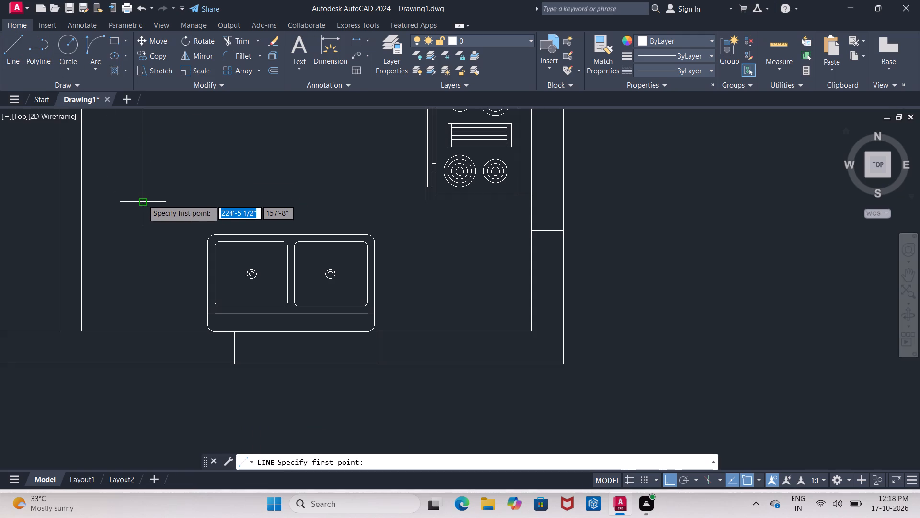
click(145, 227)
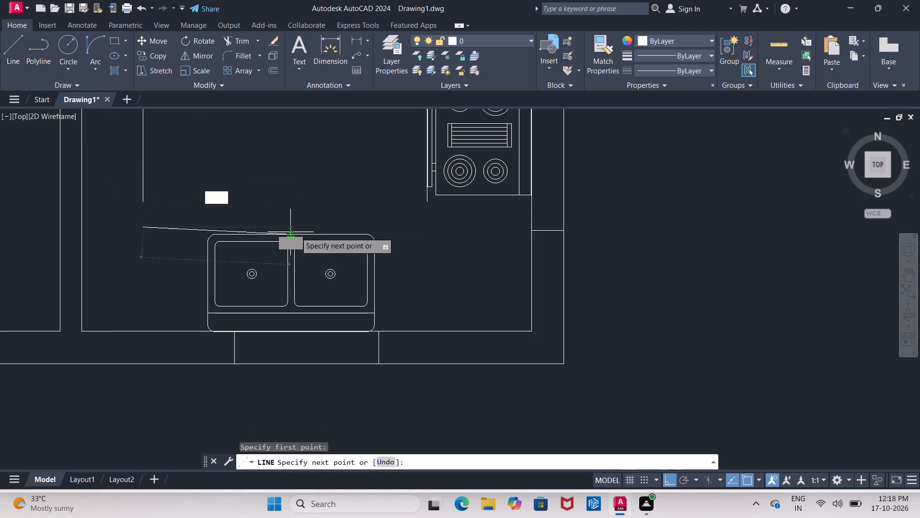
click(672, 202)
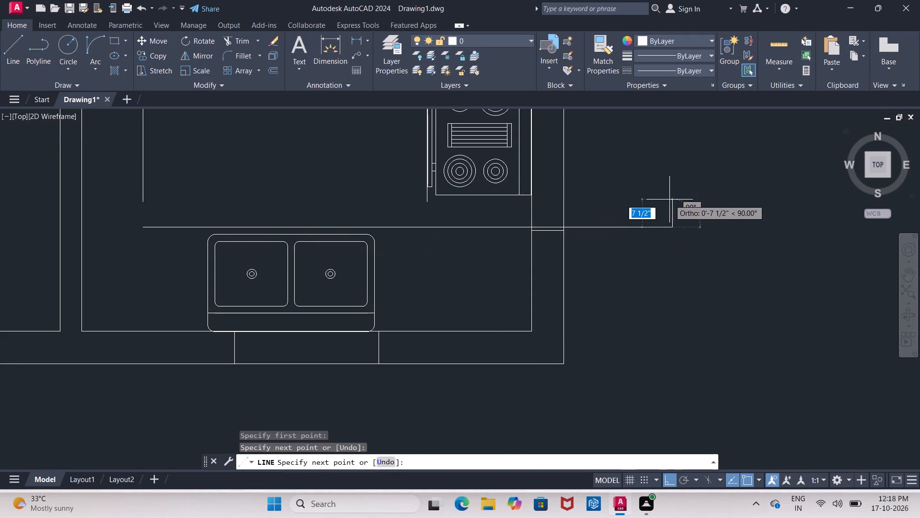
key(Escape)
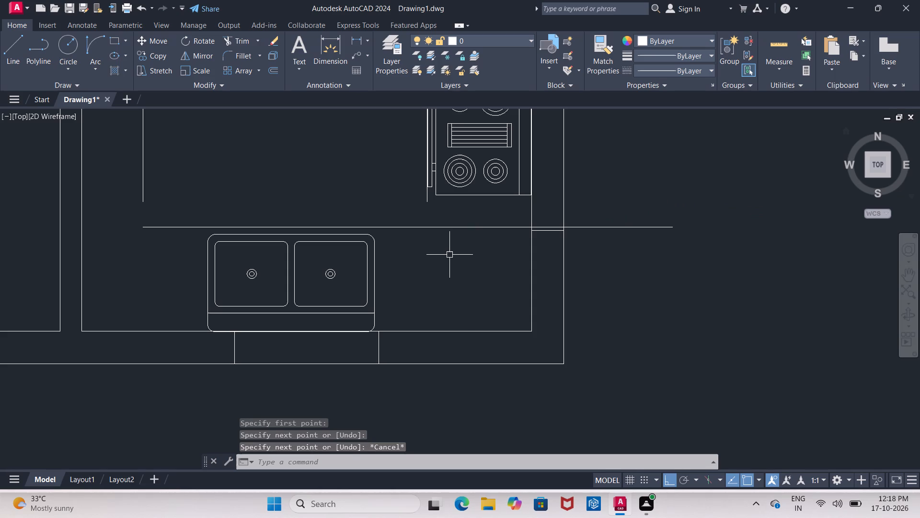
Extend the two vertical counter lines down to the new horizontal counter edge.
text(EX)
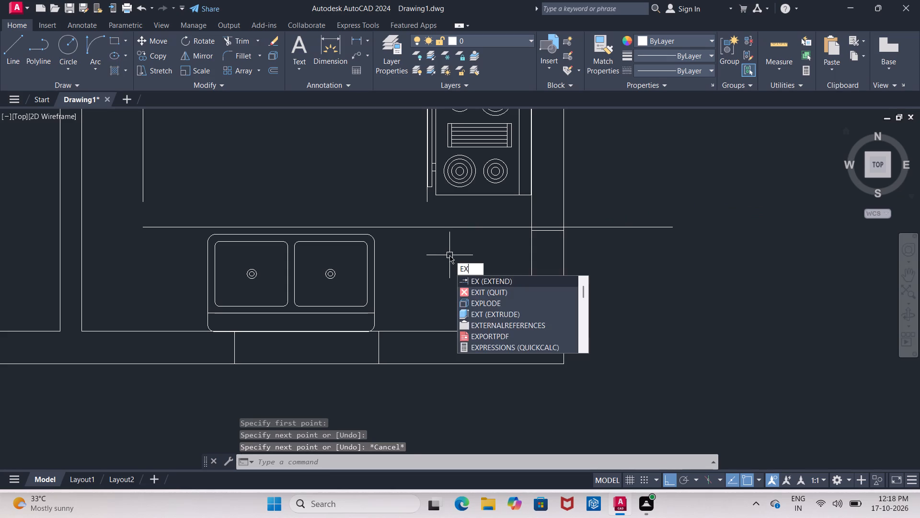
key(Return)
key(Return)
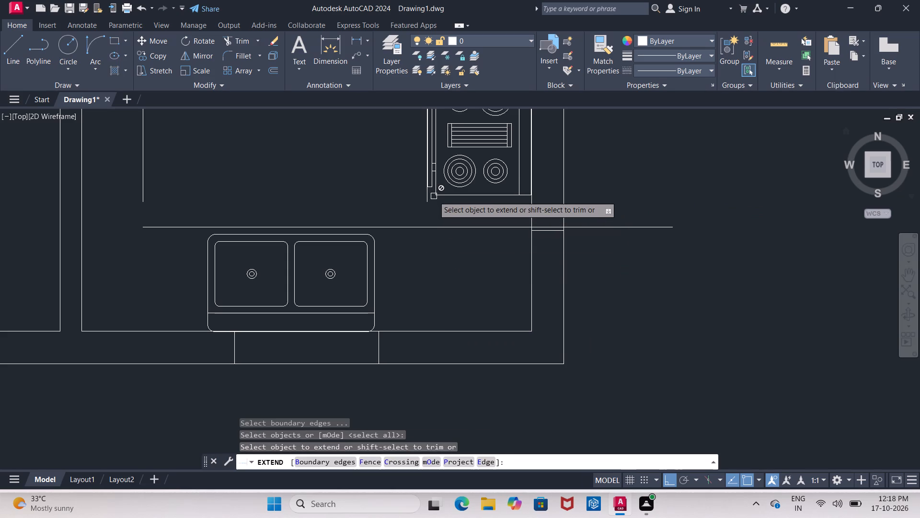
click(428, 197)
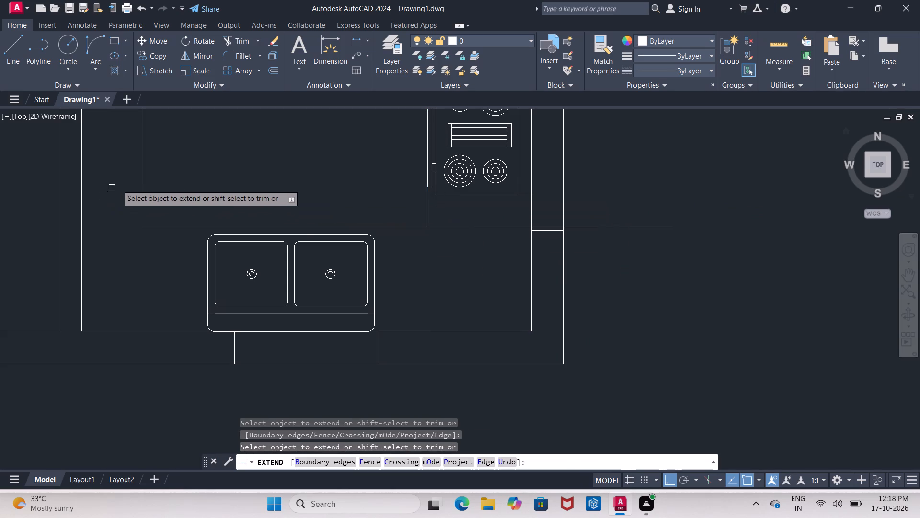
click(142, 192)
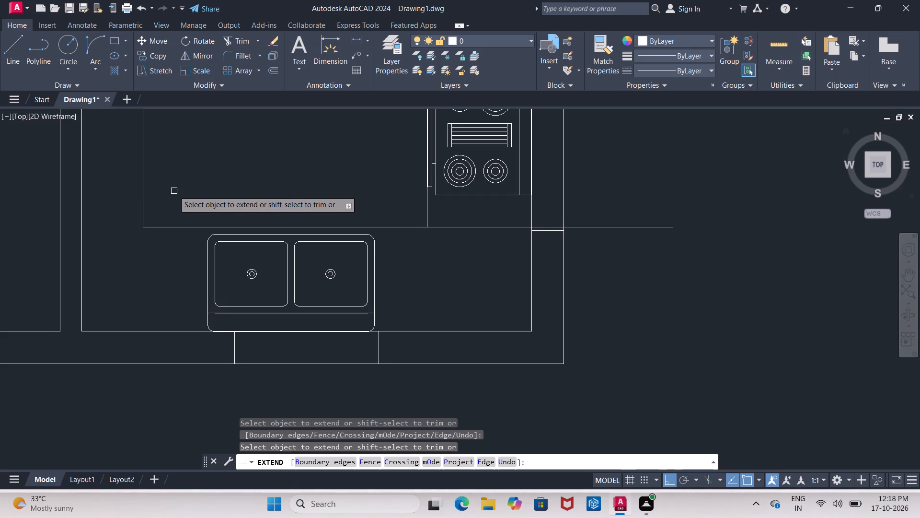
key(Escape)
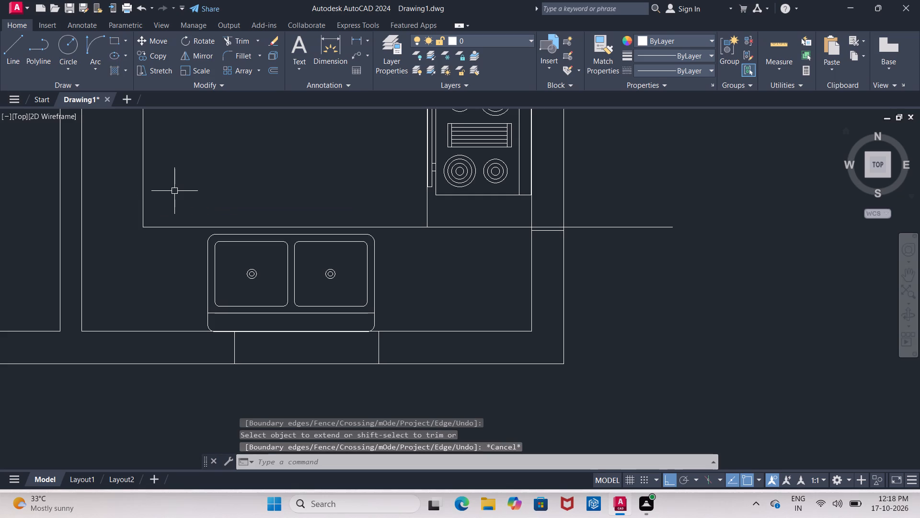
Trim the new counter edge back to the right wall's inner face and erase its leftover piece outside the wall.
text(TR)
key(Return)
key(Return)
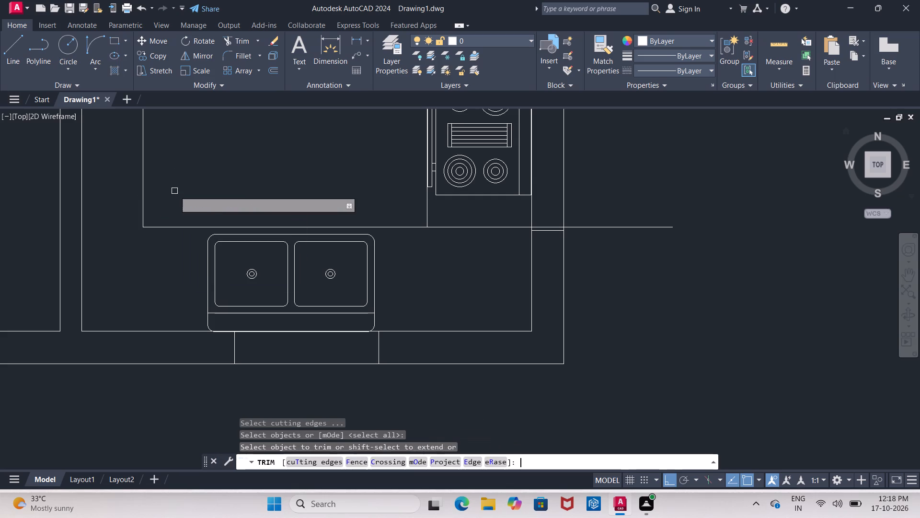
click(544, 227)
click(613, 228)
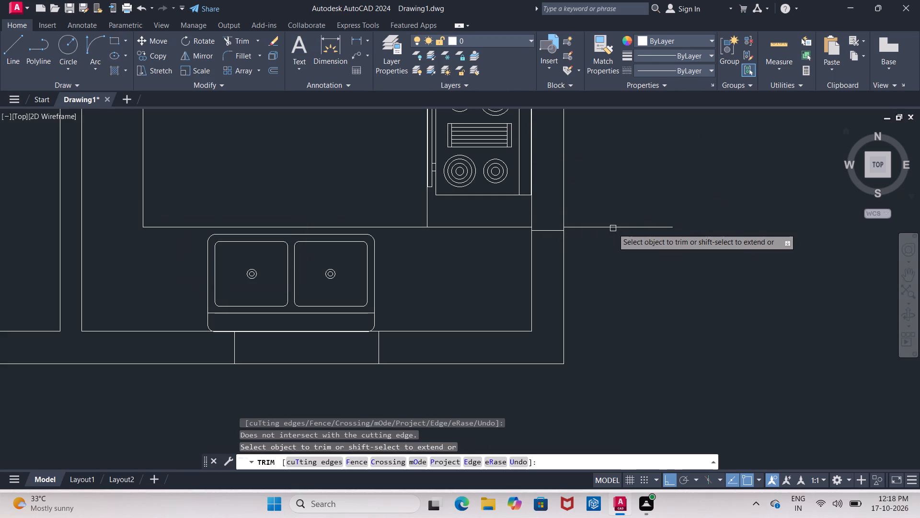
key(Escape)
click(613, 228)
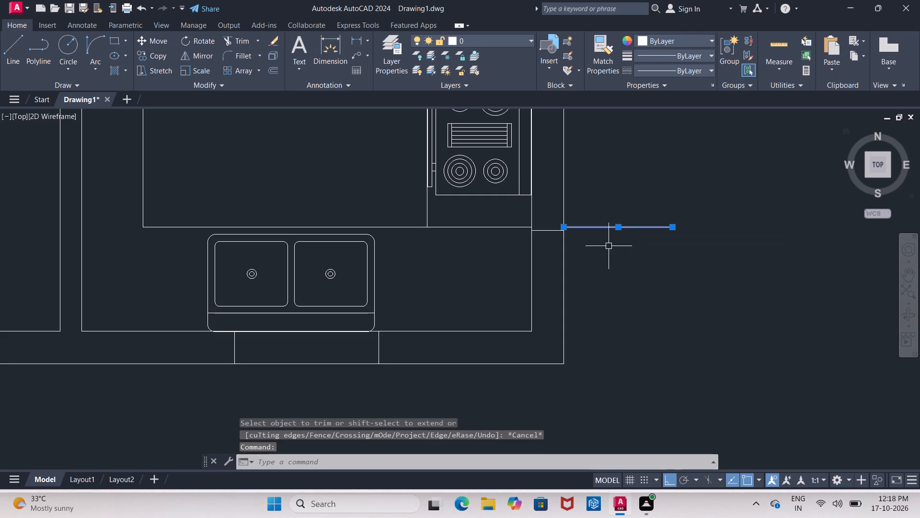
key(Delete)
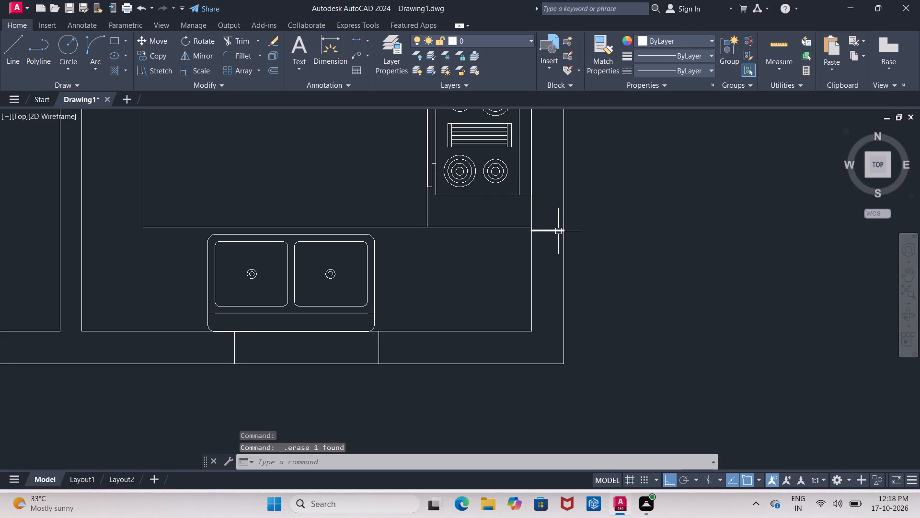
Delete the short horizontal line crossing the right wall just below the counter edge.
click(558, 231)
key(Delete)
Turn Ortho off and move the sink slightly to the right and up toward the counter's front edge.
click(375, 289)
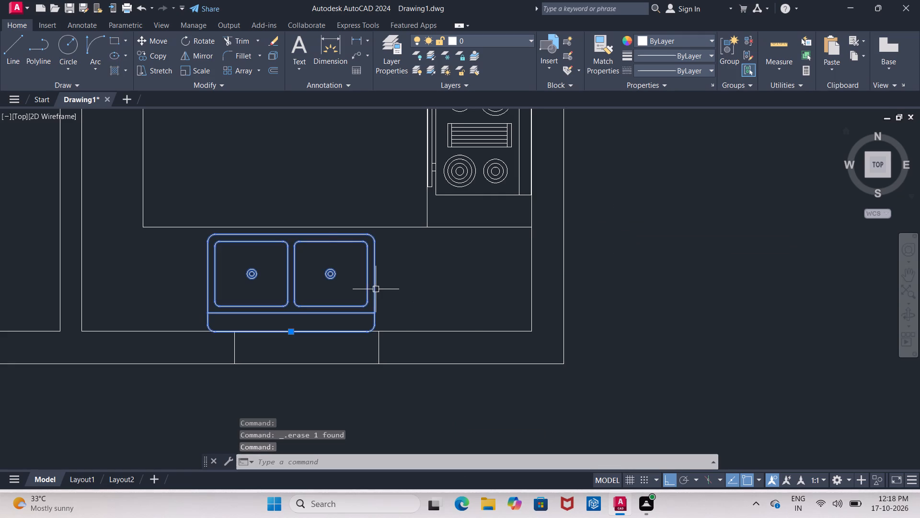
click(158, 42)
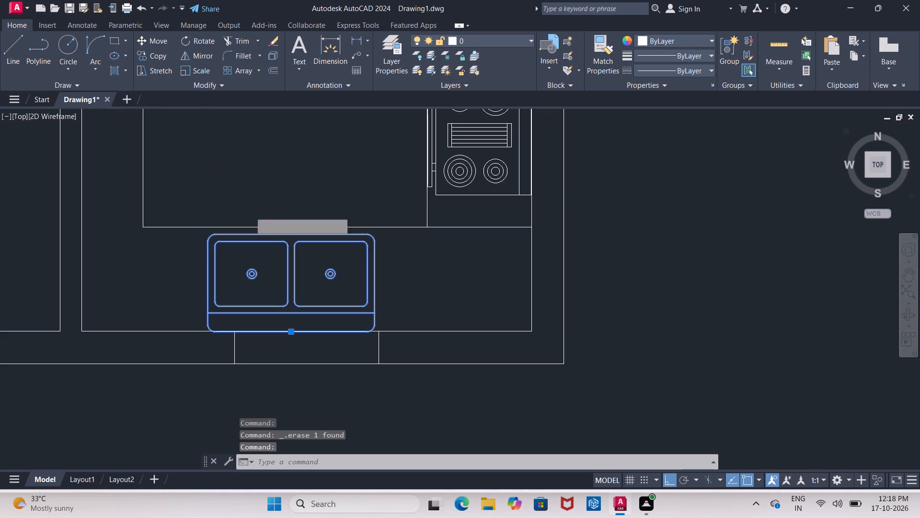
click(272, 288)
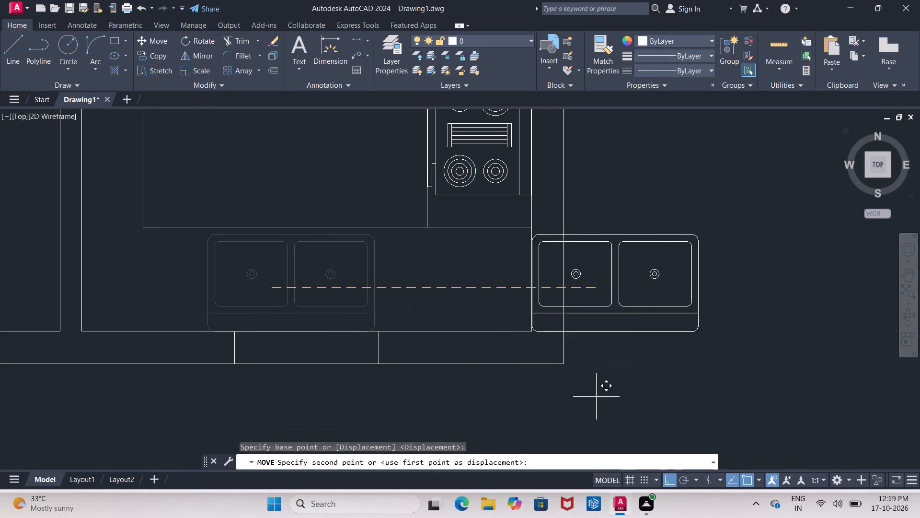
click(674, 478)
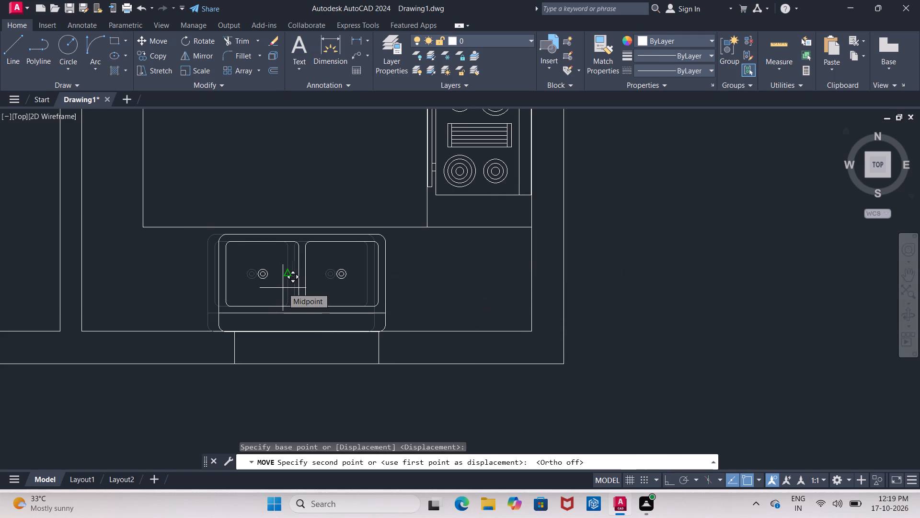
click(285, 288)
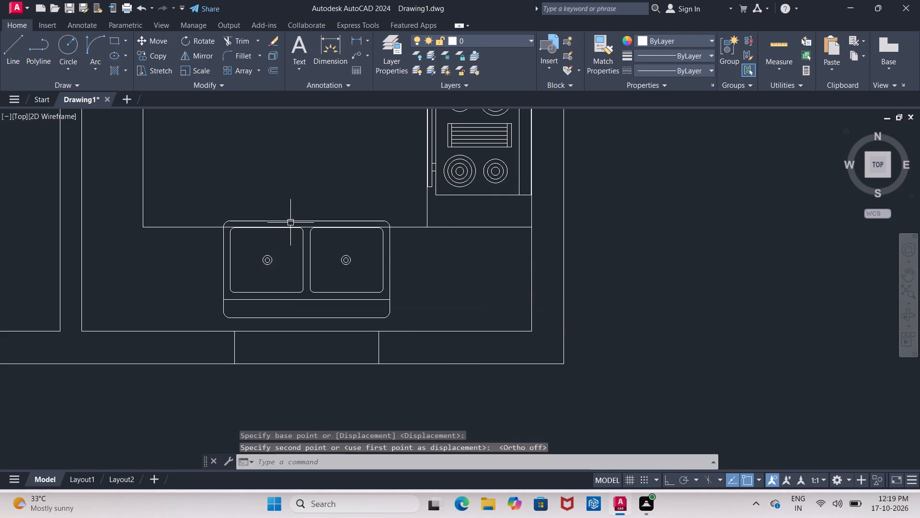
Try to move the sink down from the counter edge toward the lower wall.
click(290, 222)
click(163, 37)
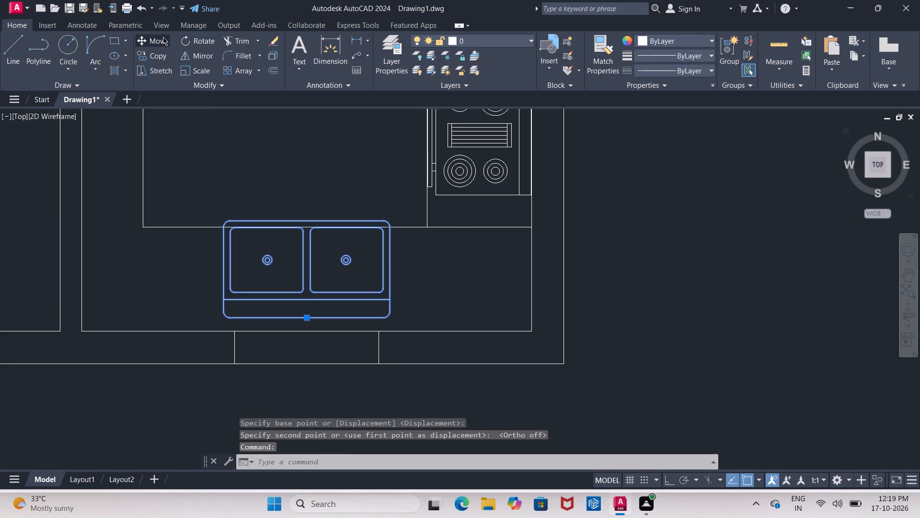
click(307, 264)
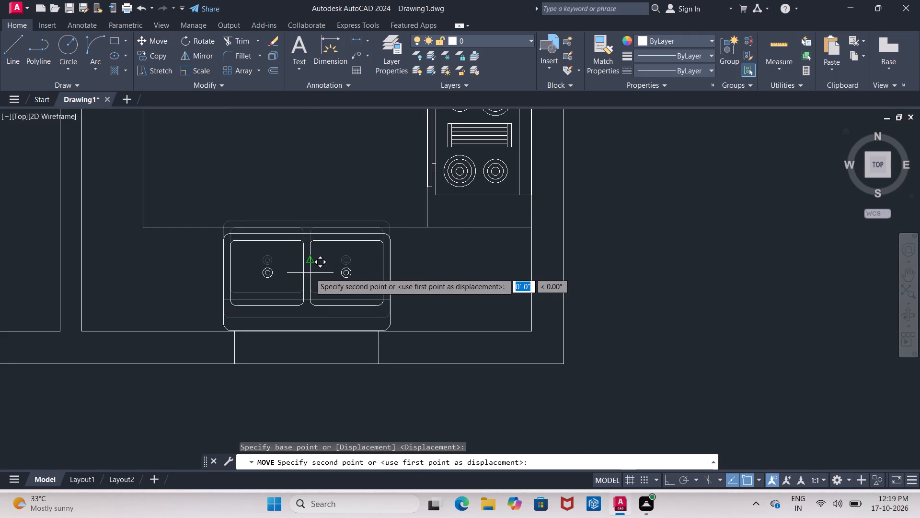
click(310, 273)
Move the double-bowl sink down off the counter's front edge so its back sits against the lower wall's inner face.
click(294, 220)
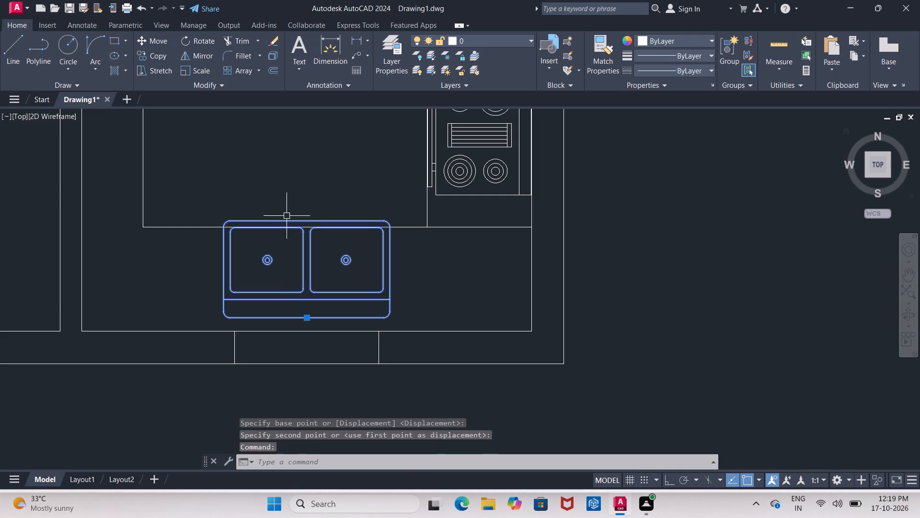
click(170, 42)
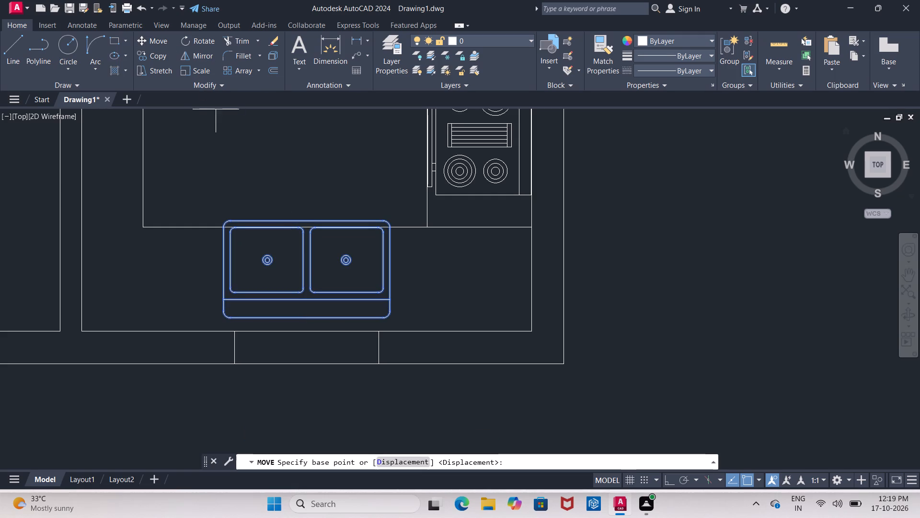
click(322, 266)
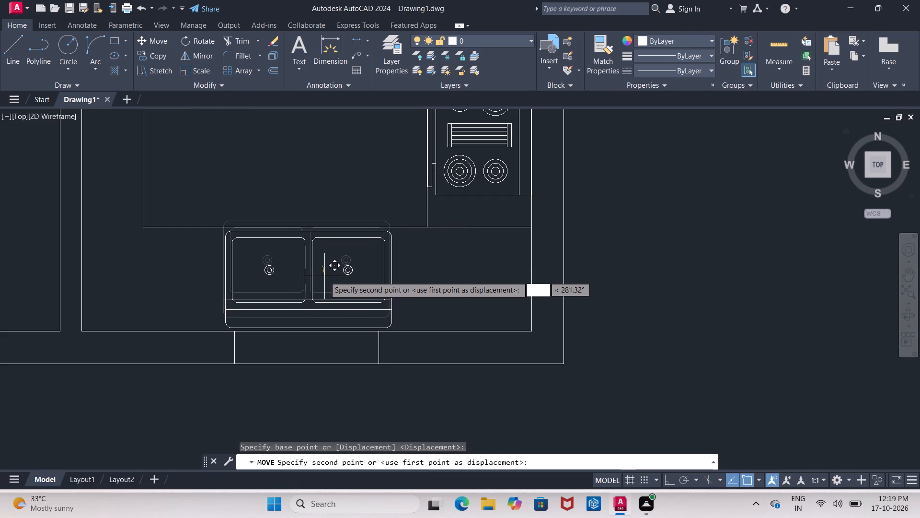
click(324, 280)
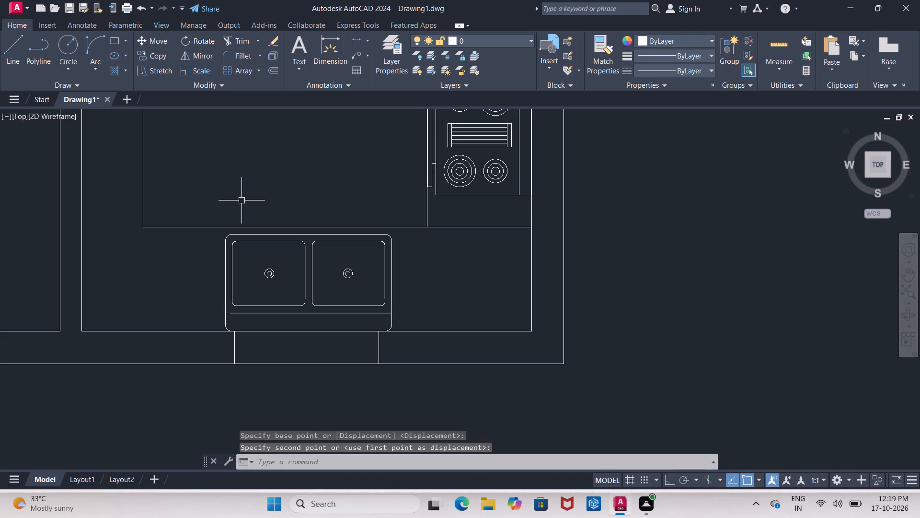
With Ortho on, add horizontal single-line text above the dining table, sized freehand, reading DINING with 10'3"X10'8" on the line below.
scroll(241, 200, down, 3)
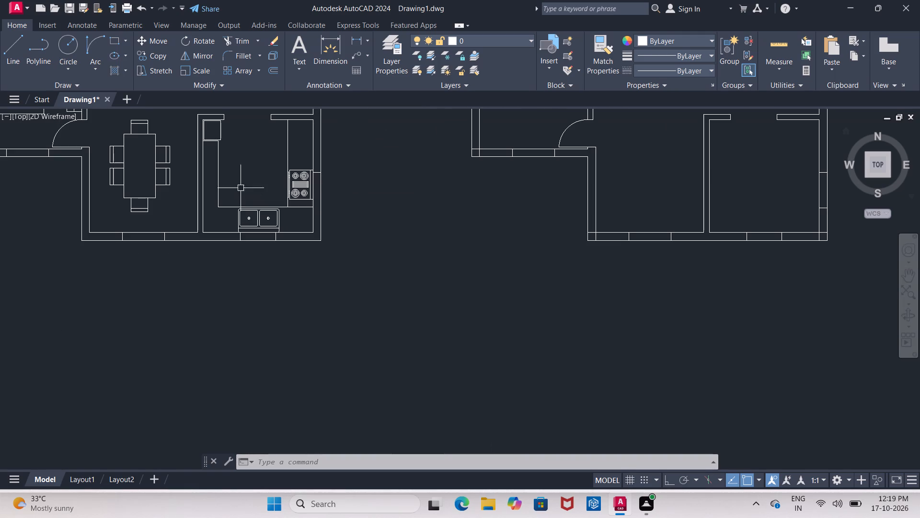
middle_drag(245, 181, 287, 306)
scroll(287, 306, down, 2)
scroll(214, 231, up, 2)
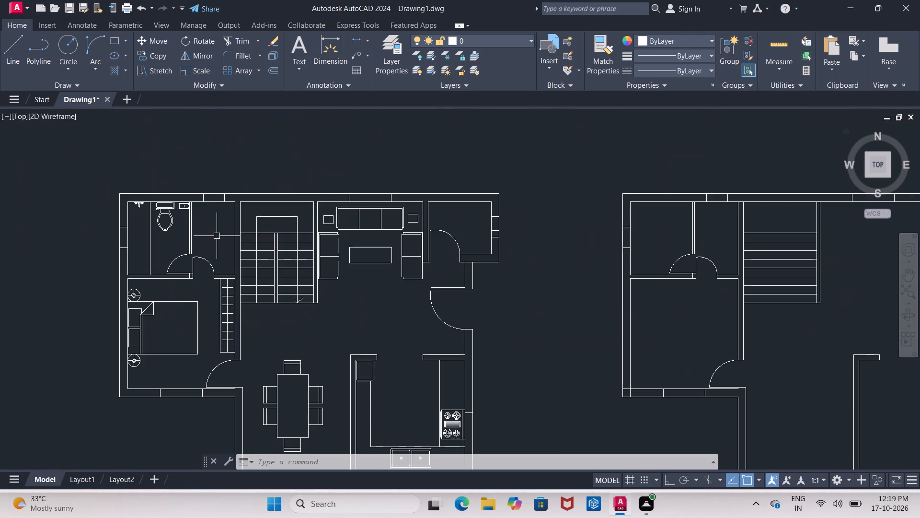
scroll(217, 236, up, 1)
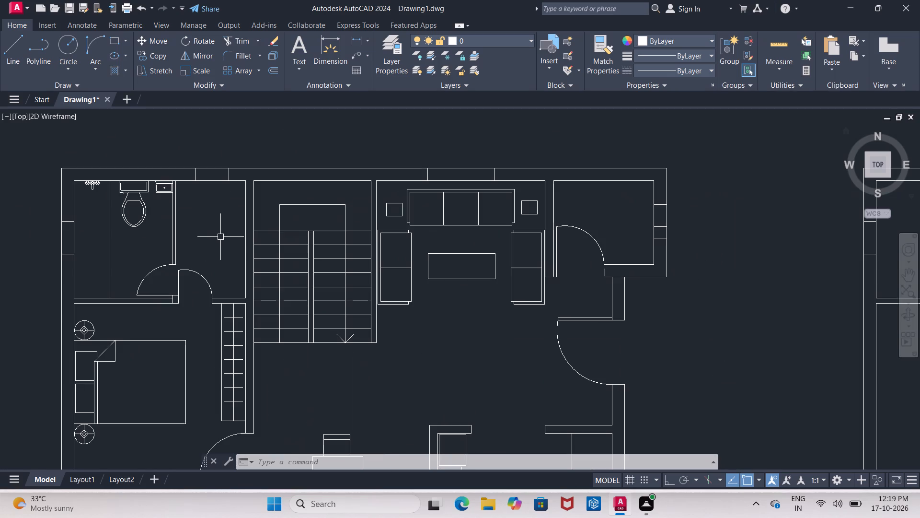
text(DT)
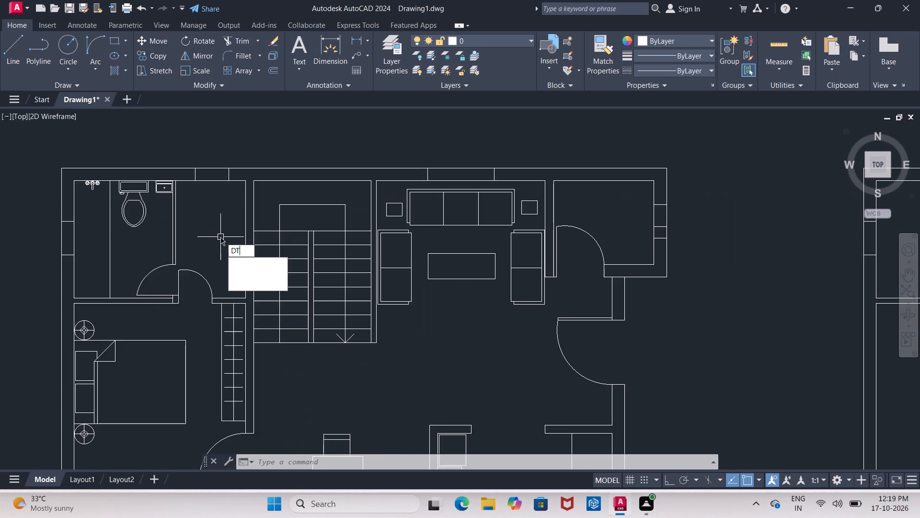
key(Return)
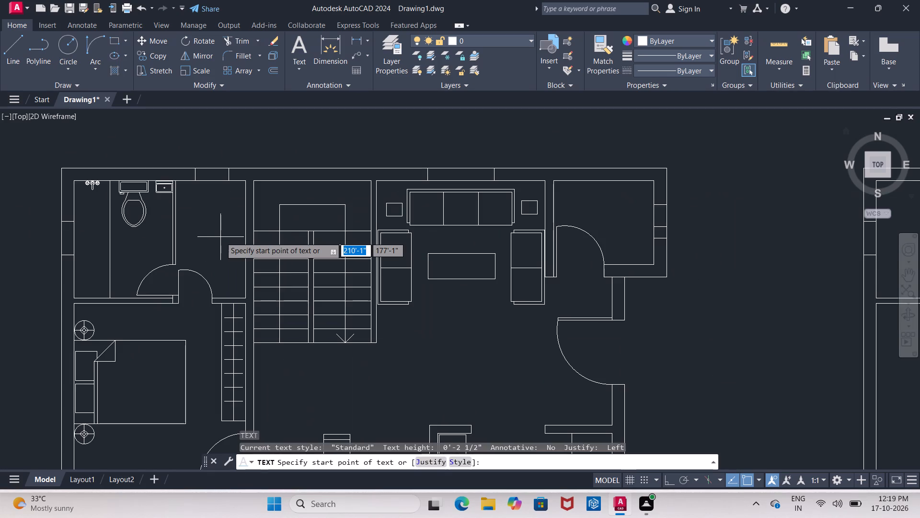
middle_drag(223, 238, 221, 235)
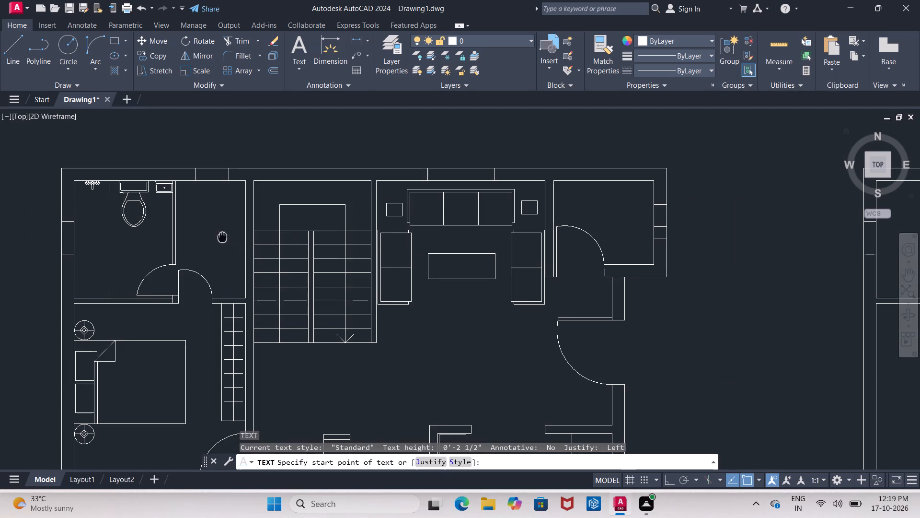
middle_drag(221, 235, 127, 144)
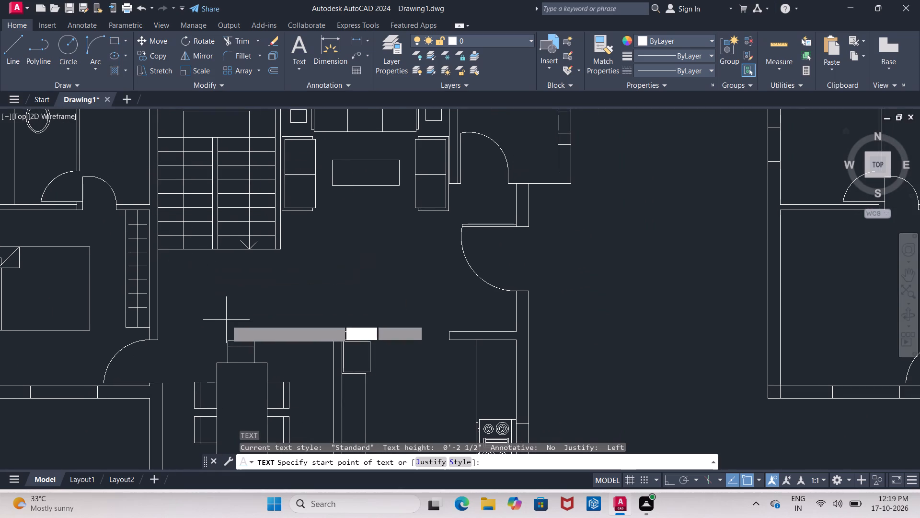
middle_drag(216, 298, 182, 177)
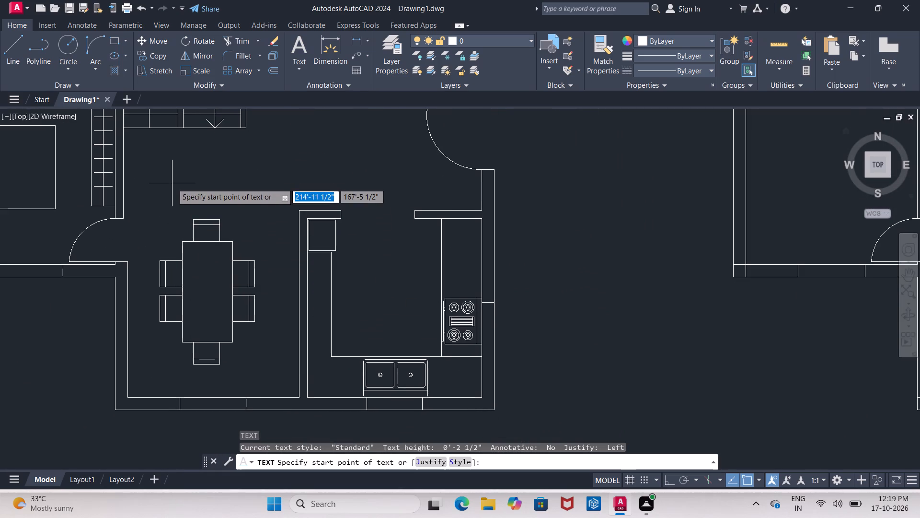
click(172, 183)
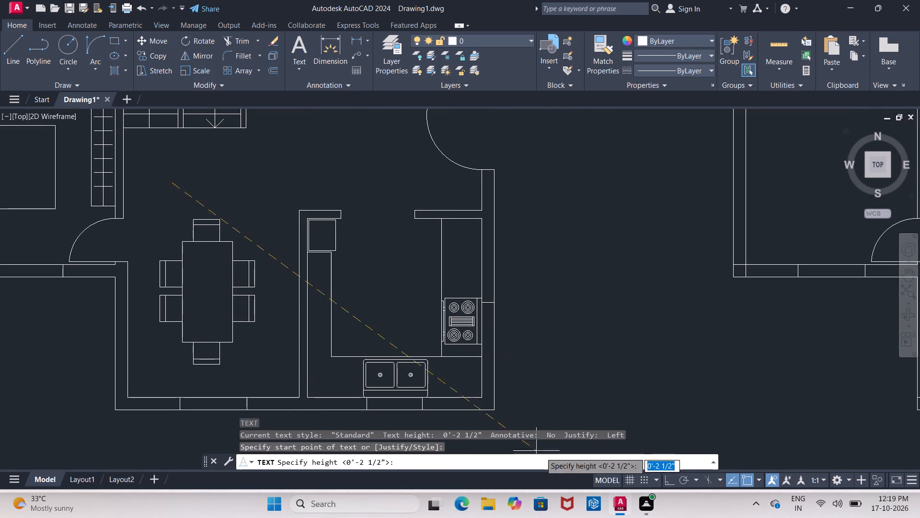
click(671, 485)
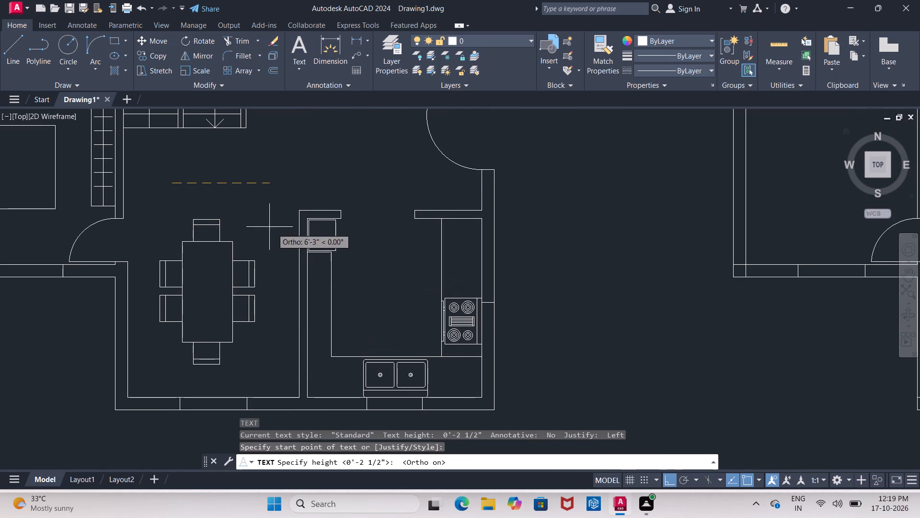
click(184, 187)
click(184, 187)
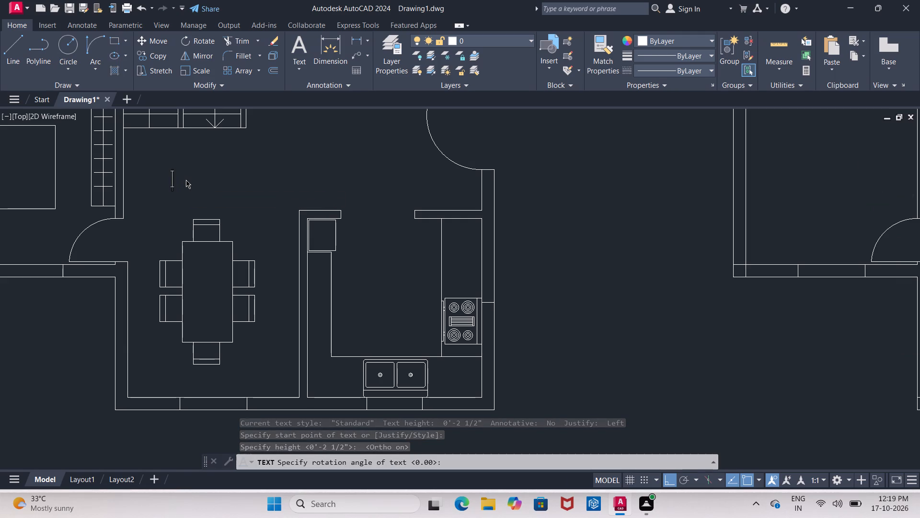
key(d)
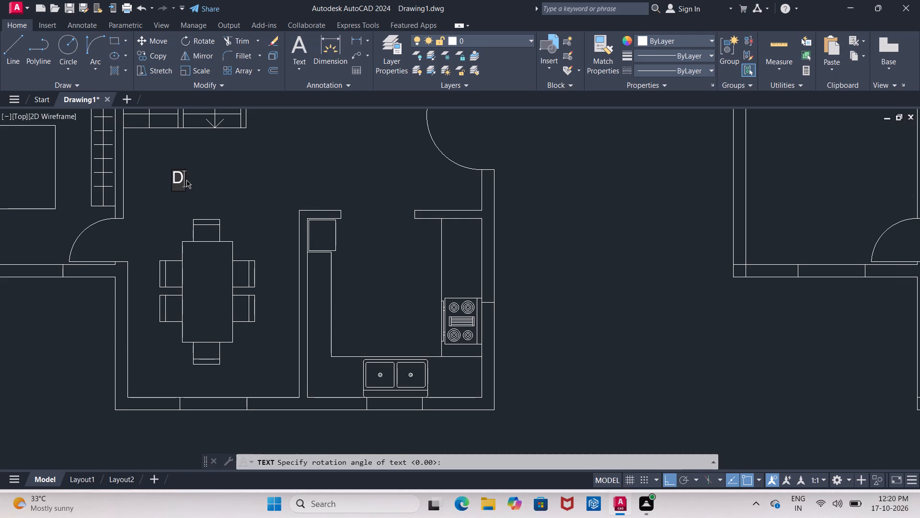
key(i)
text(NING)
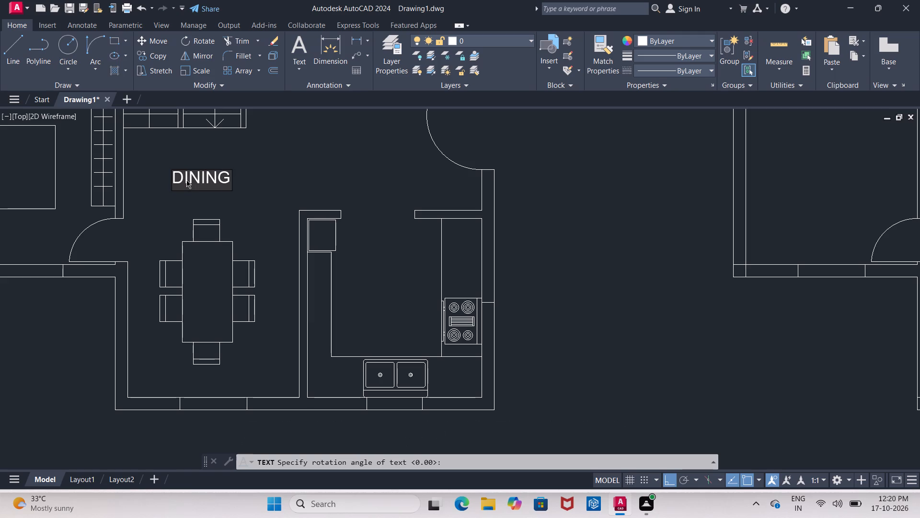
key(Return)
text(10'3")
key(x)
text(10'8")
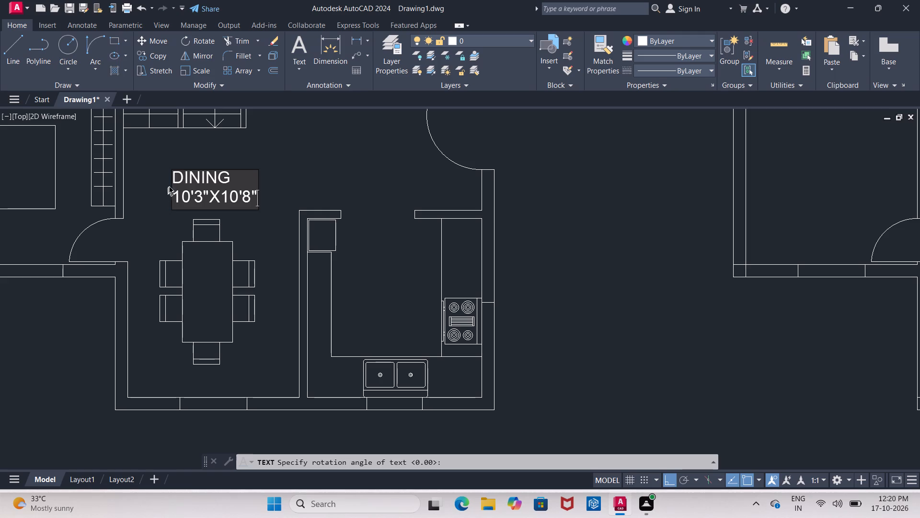
Indent the word DINING by two spaces to centre it over the room size line.
click(174, 180)
key(space)
key(space)
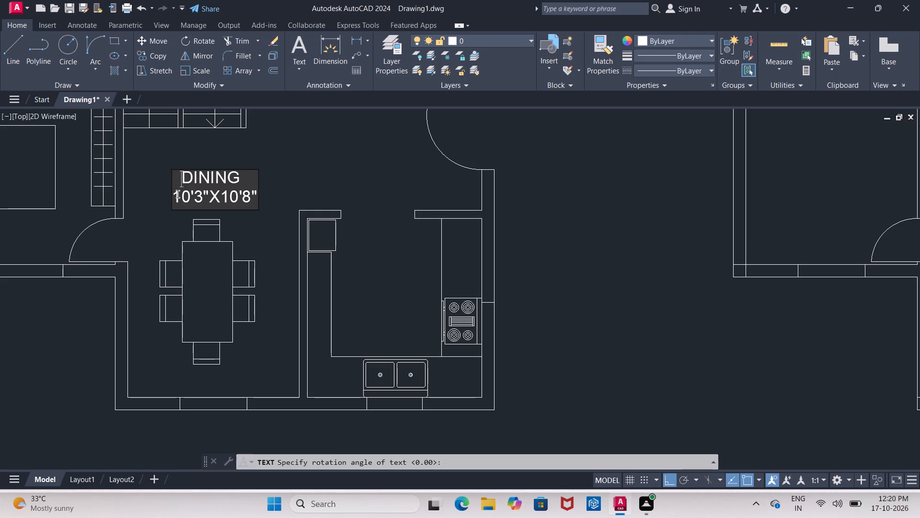
click(286, 193)
Add a two-line text label over the bed, reading BEDROOM with 10'3"X10'6" on the line below.
middle_drag(286, 194, 264, 201)
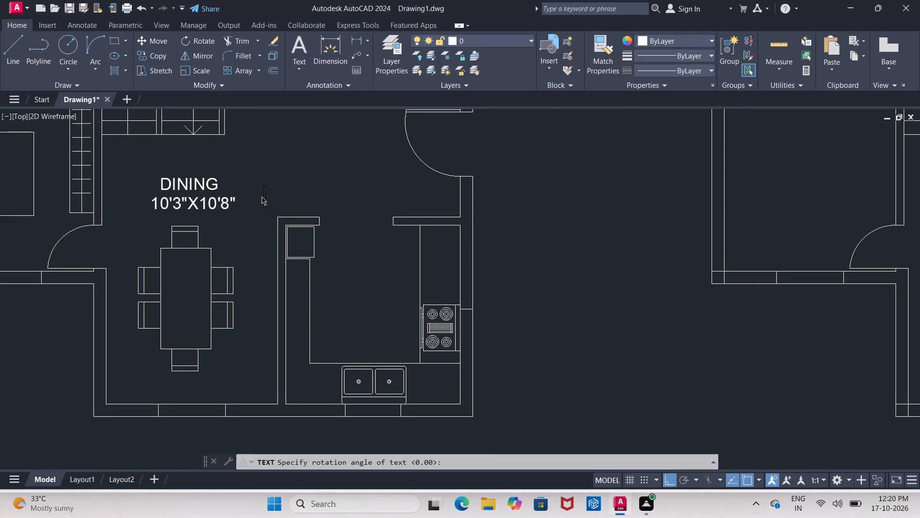
scroll(262, 197, down, 3)
scroll(262, 197, up, 1)
middle_drag(262, 197, 272, 182)
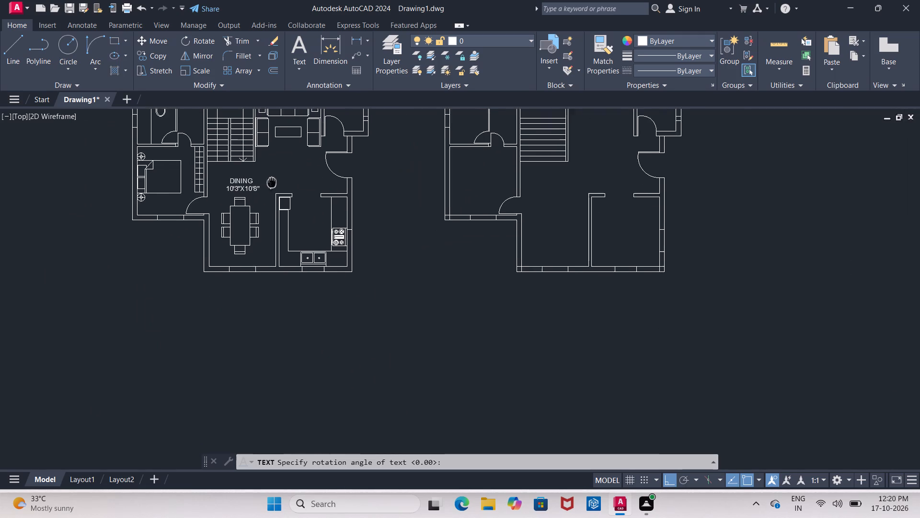
middle_drag(272, 182, 274, 181)
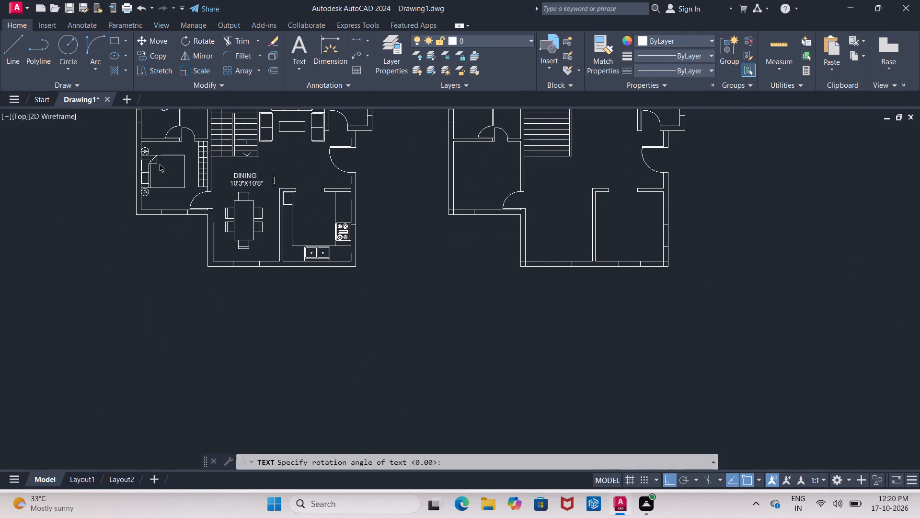
click(160, 164)
scroll(162, 167, up, 2)
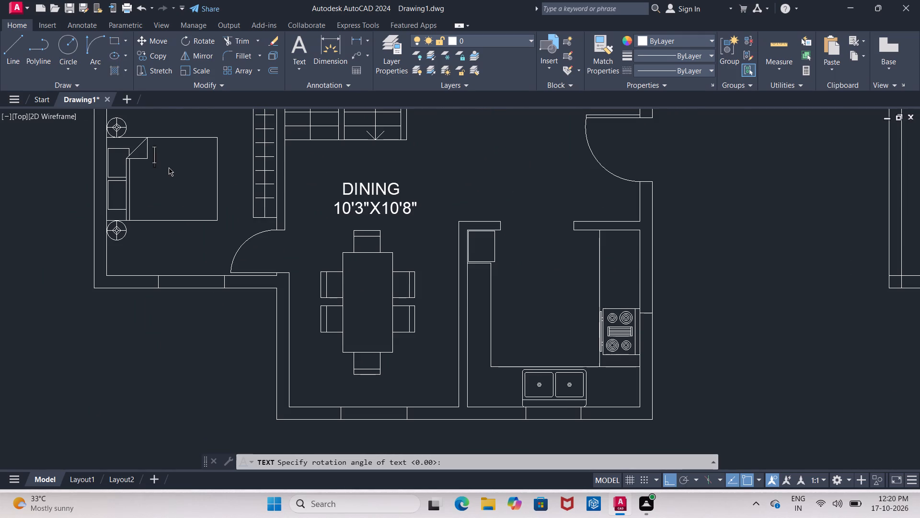
text(BEDROOM)
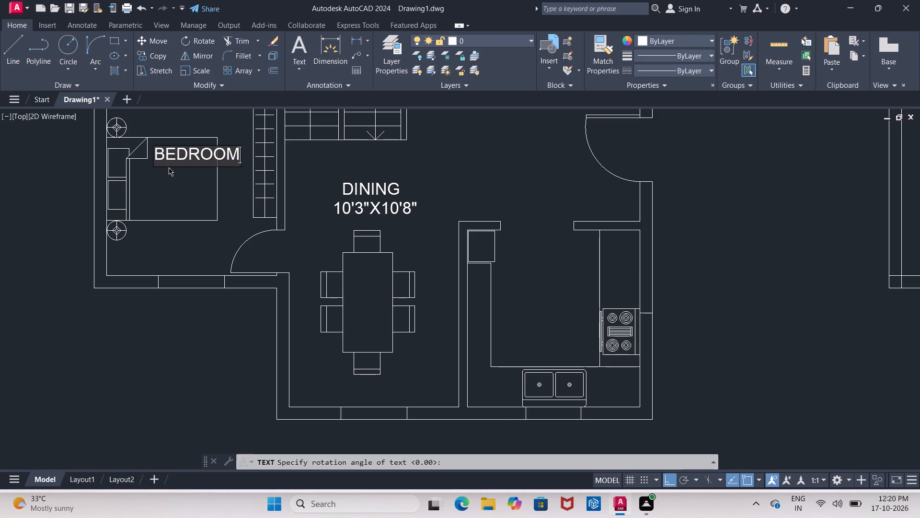
key(Return)
text(10'3")
text(X10')
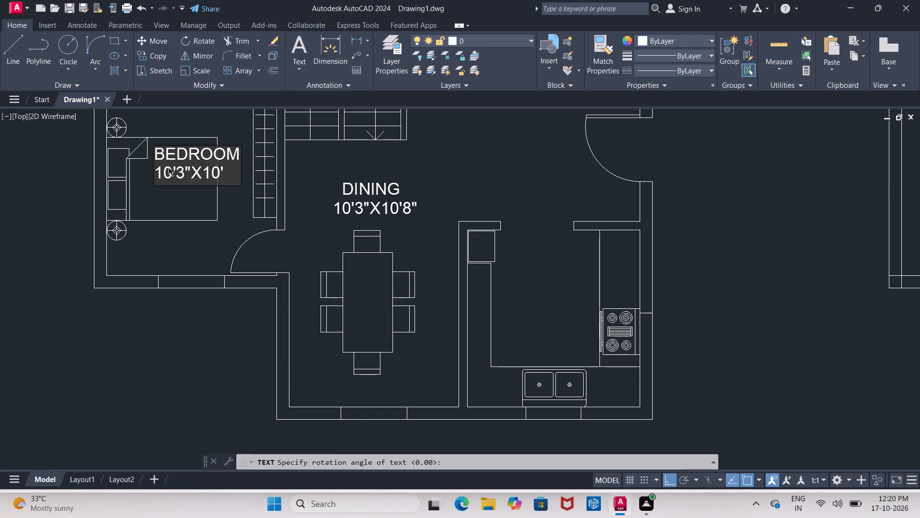
text(6")
key(Return)
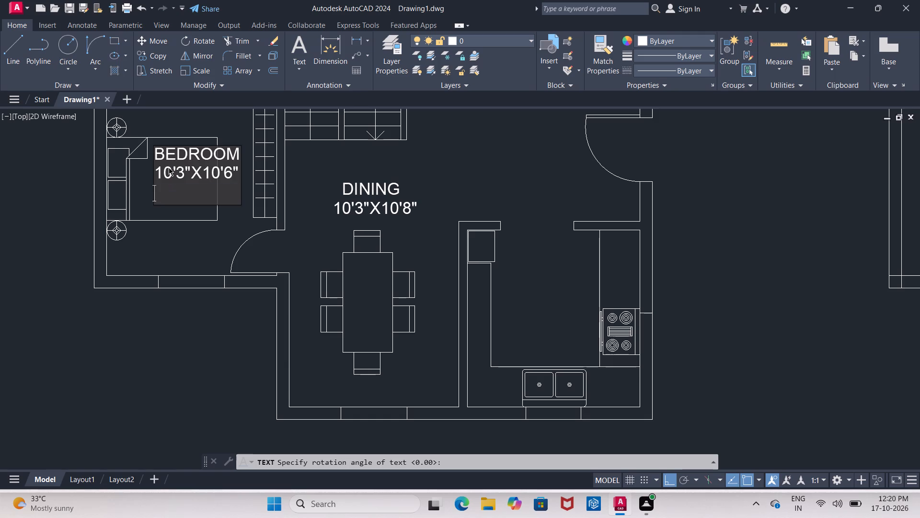
key(BackSpace)
Add a single-line text label reading BATHOT just below the toilet in the bathroom above the bedroom.
middle_drag(187, 199, 202, 304)
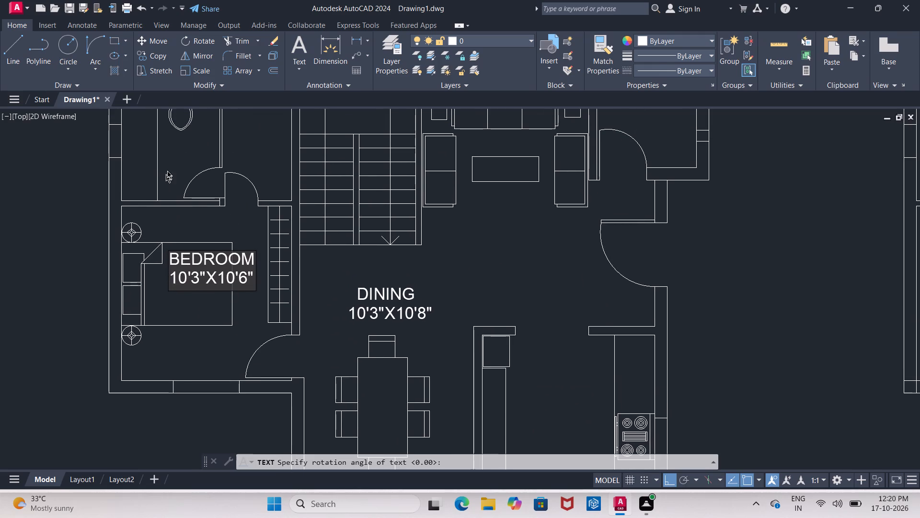
middle_drag(173, 165, 144, 224)
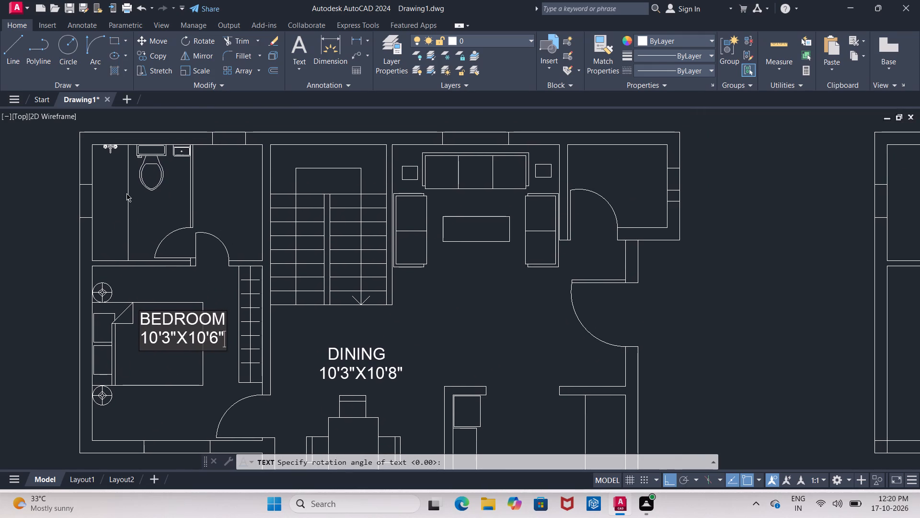
click(132, 204)
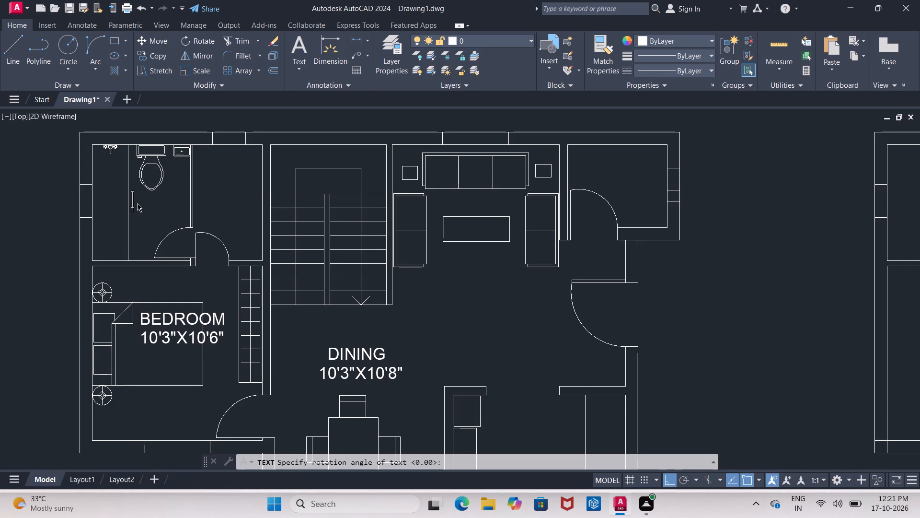
text(BATH)
key(o)
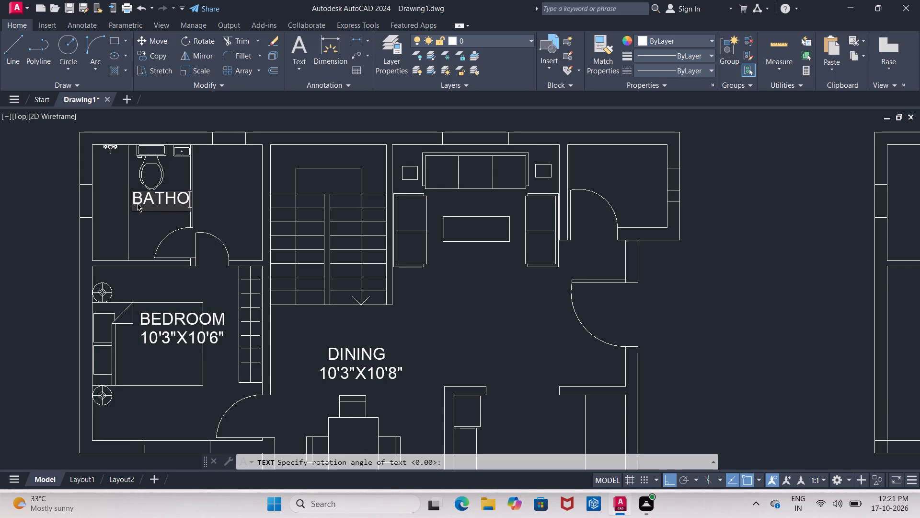
key(t)
Add a two-line text label at the upper wall of the small room beside the toilet, reading C.BATH ROOM with 4'X7' below.
click(211, 152)
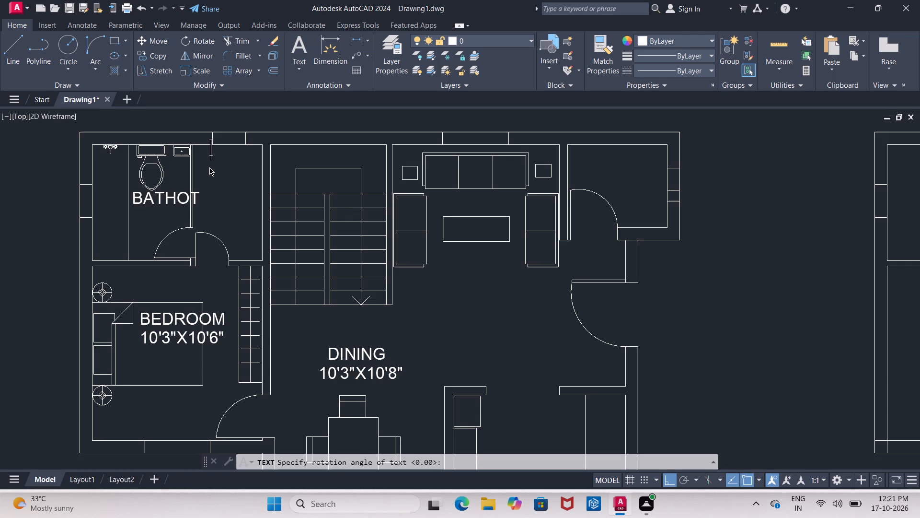
key(c)
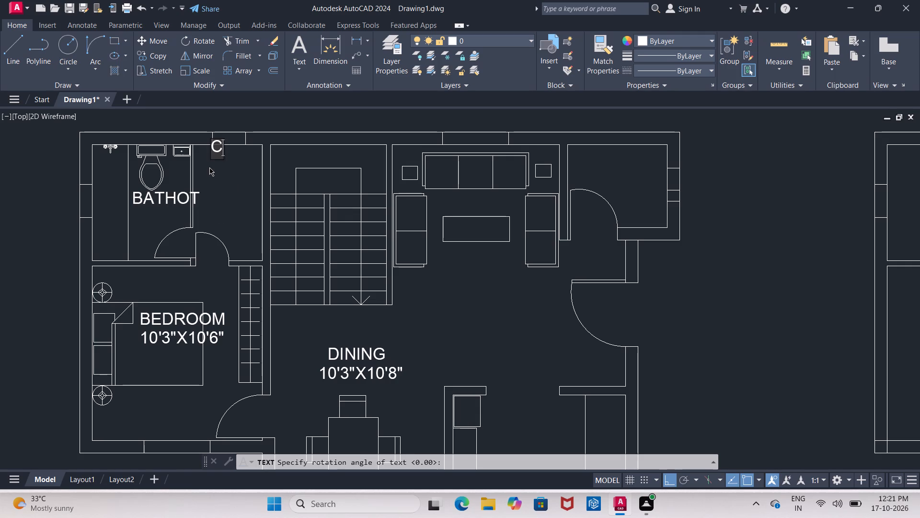
text(.BATH)
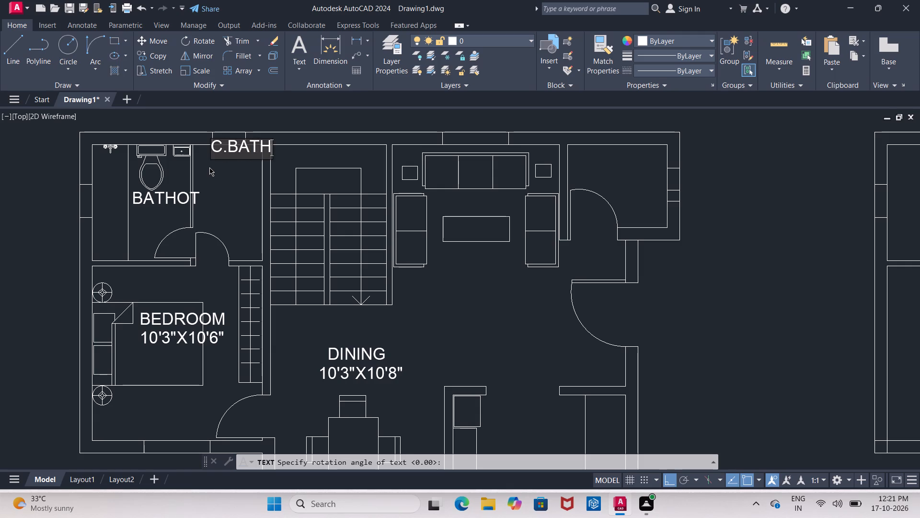
key(space)
text(R)
text(OOM)
key(Return)
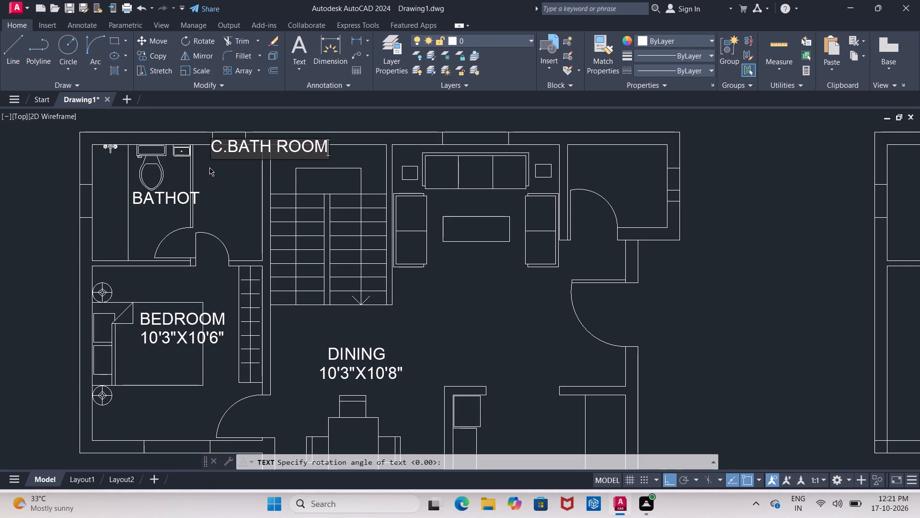
text(4')
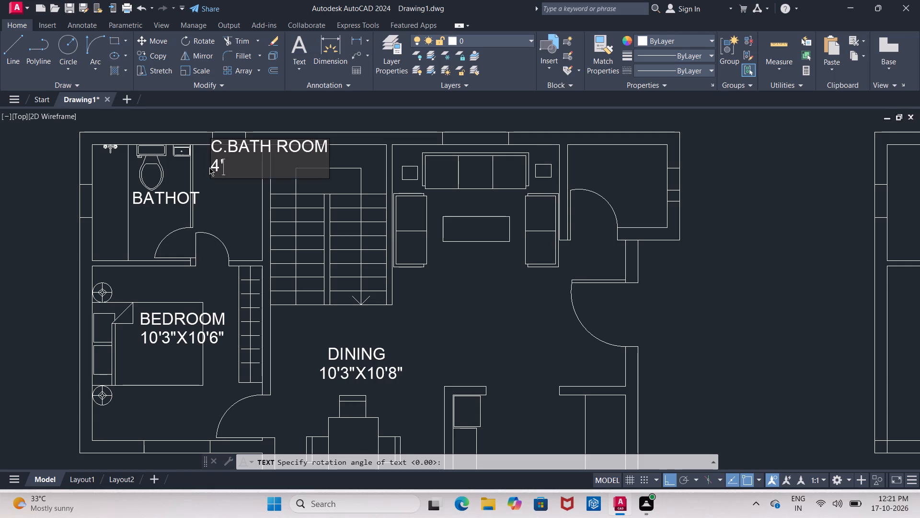
text(X7)
key(apostrophe)
click(232, 194)
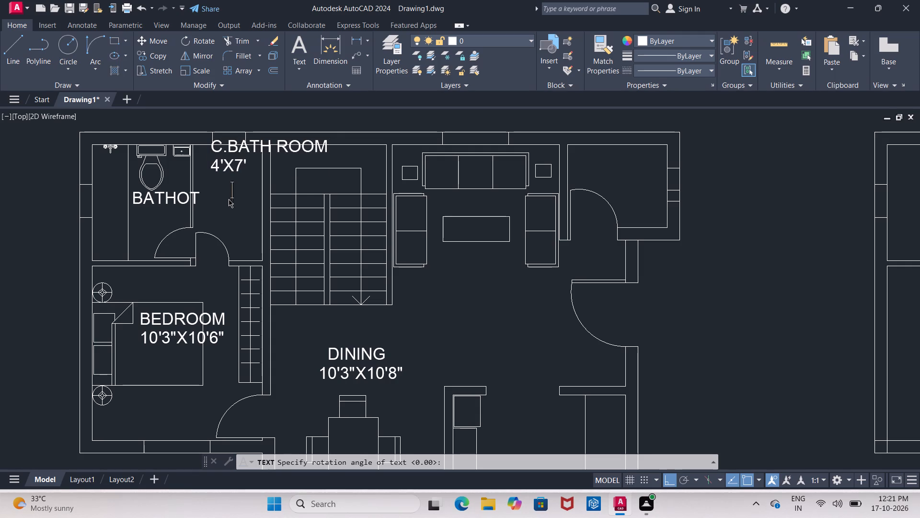
Add a two-line text label just below the living room's coffee table, reading LIVING with 10'1"X15'5" on the line below.
middle_drag(466, 247, 460, 247)
middle_drag(460, 247, 217, 223)
click(198, 234)
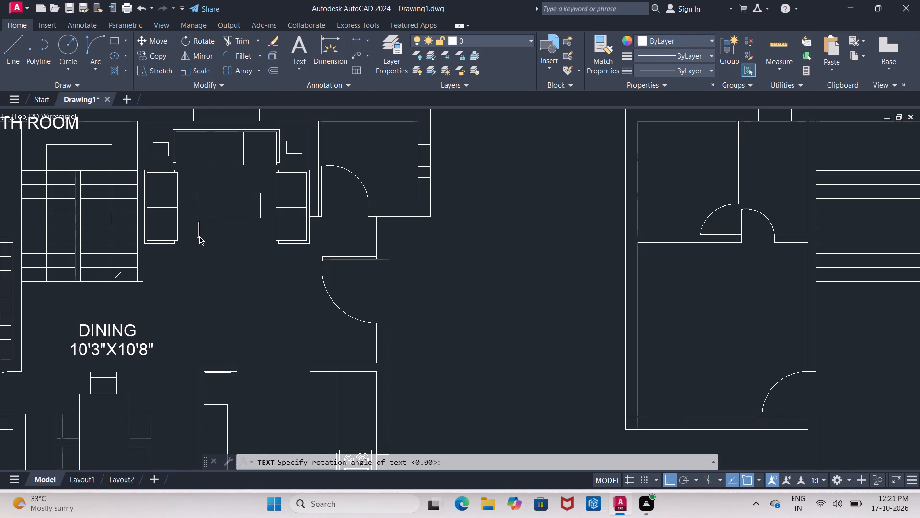
text(LIVING)
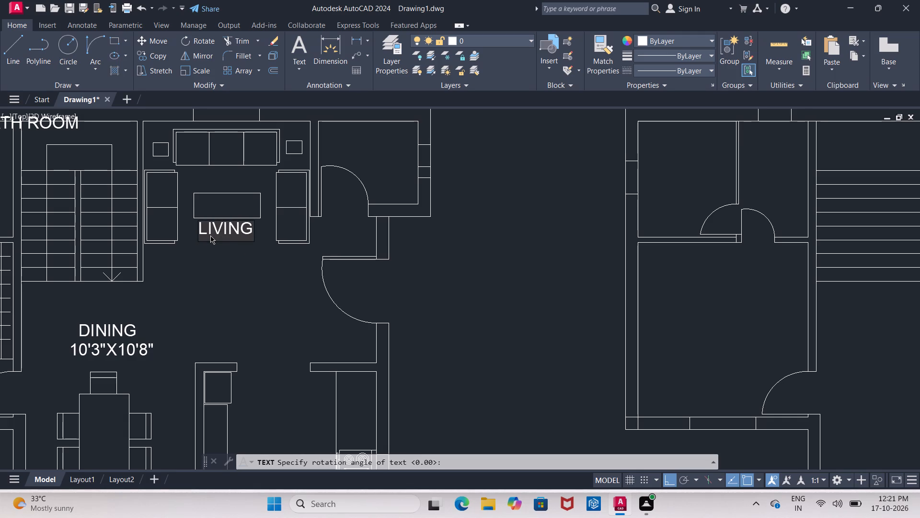
key(Return)
text(10'1")
key(x)
text(15)
key(apostrophe)
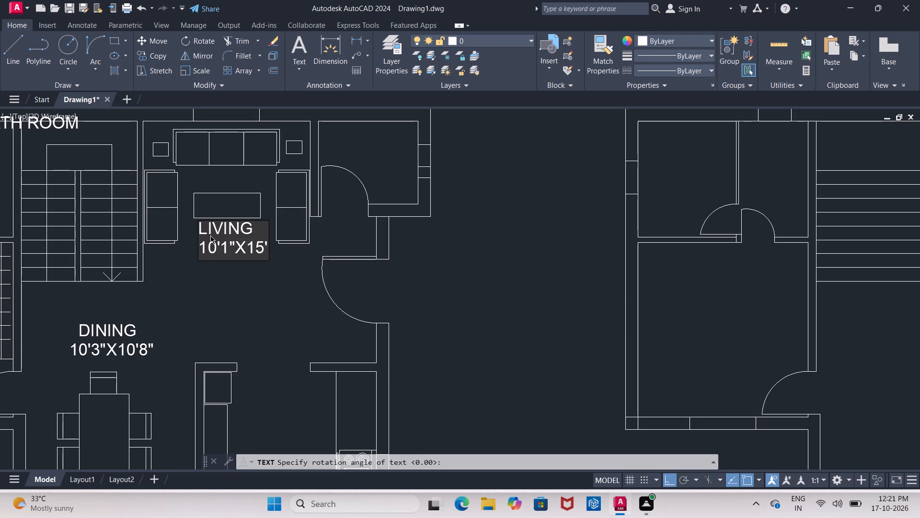
text(5")
Label the small room beside the living room POOJA ROOM, with a separate text reading 6'X5' directly beneath it.
click(334, 140)
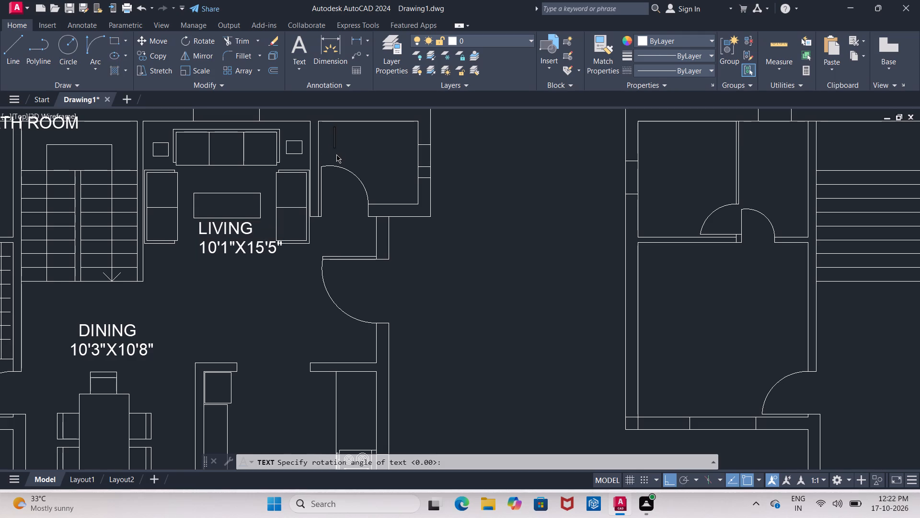
text(POO)
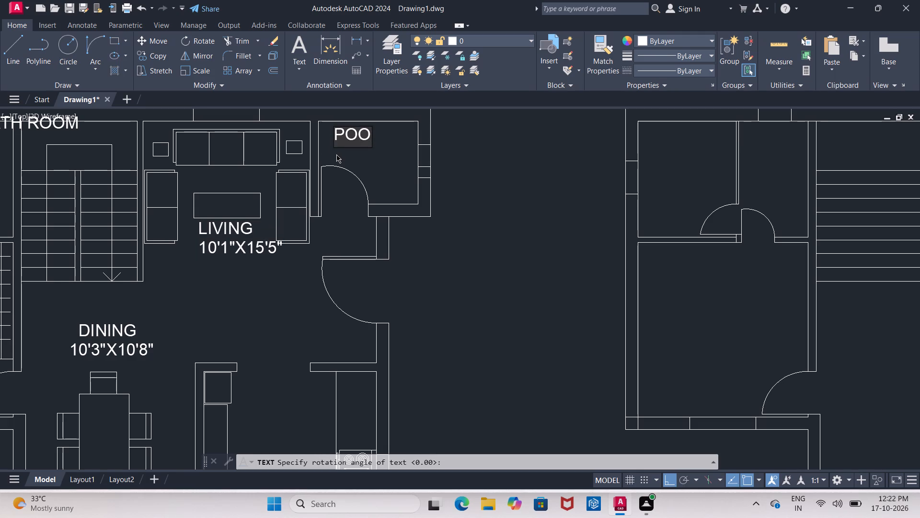
text(JA)
key(space)
text(RO)
text(OM)
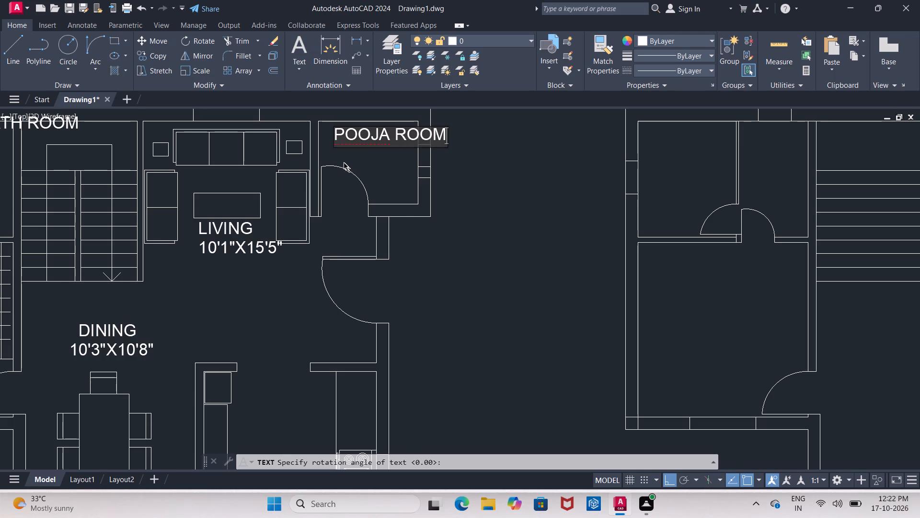
click(336, 154)
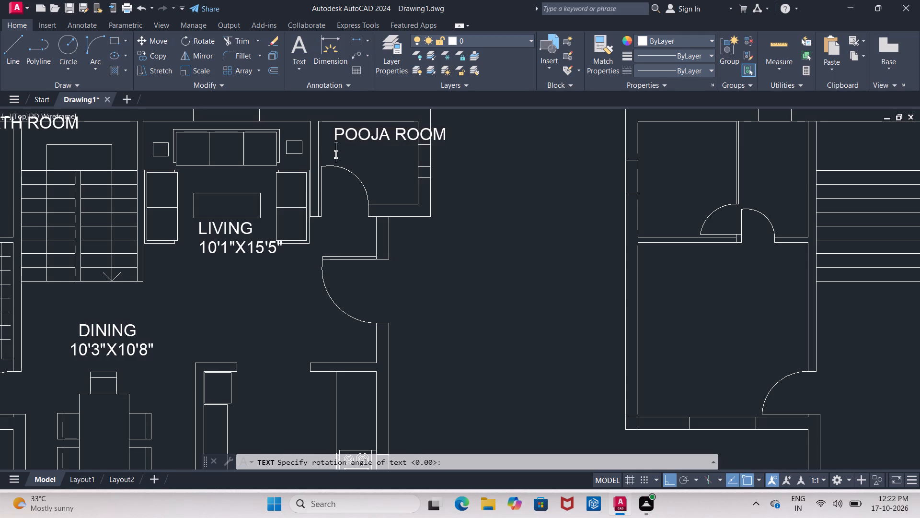
text(6')
key(x)
key(5)
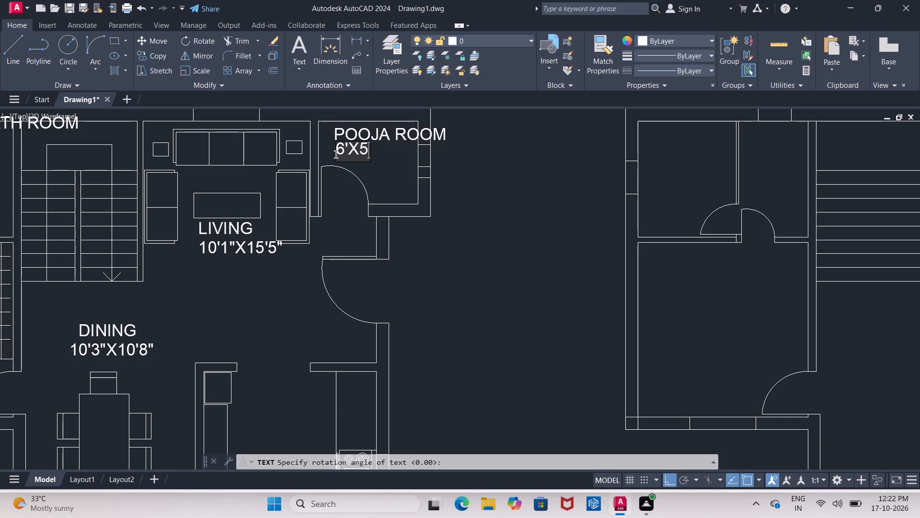
key(apostrophe)
Add a two-line text label beside the entrance door's swing, reading NORTH with EAST indented one space on the line below.
click(265, 300)
text(NORTH)
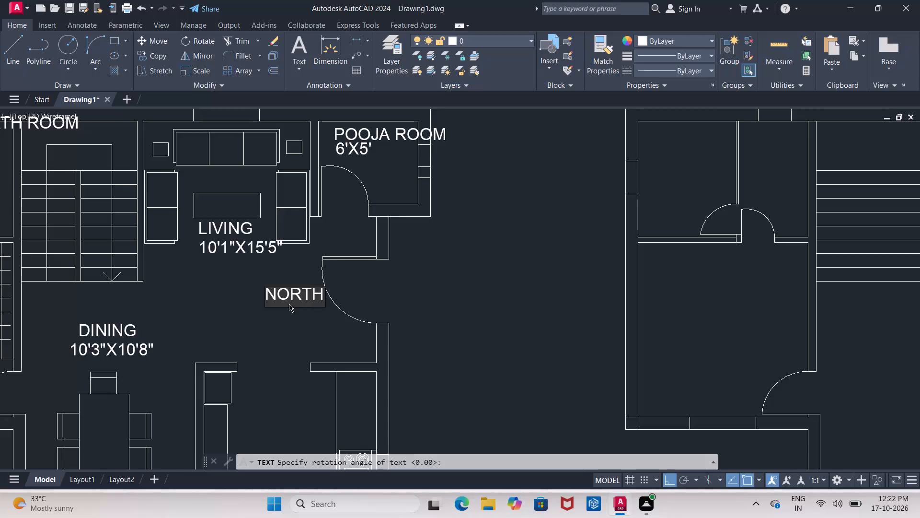
key(Return)
key(space)
text(EA)
text(ST)
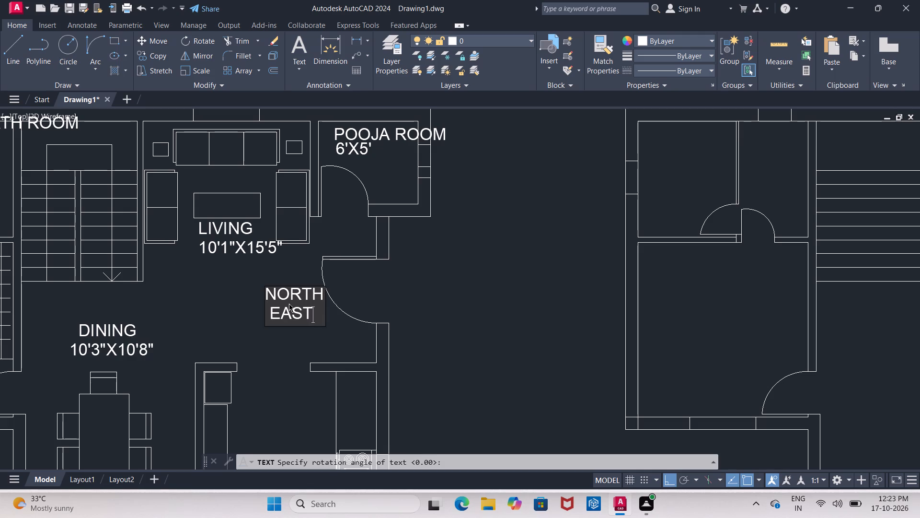
Add a two-line text label in the middle of the kitchen, reading SOUTH-EAST with 10'5"X13'6" indented three spaces on the line below.
middle_drag(305, 329, 270, 216)
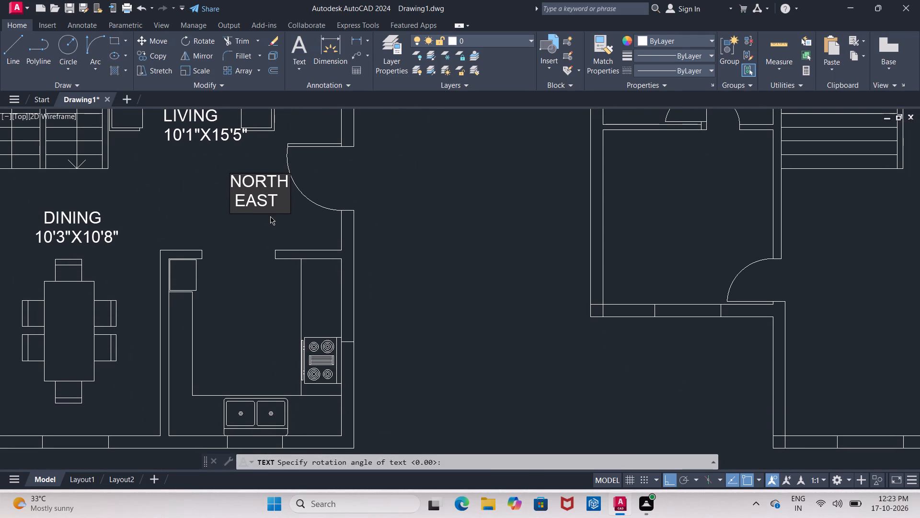
click(200, 324)
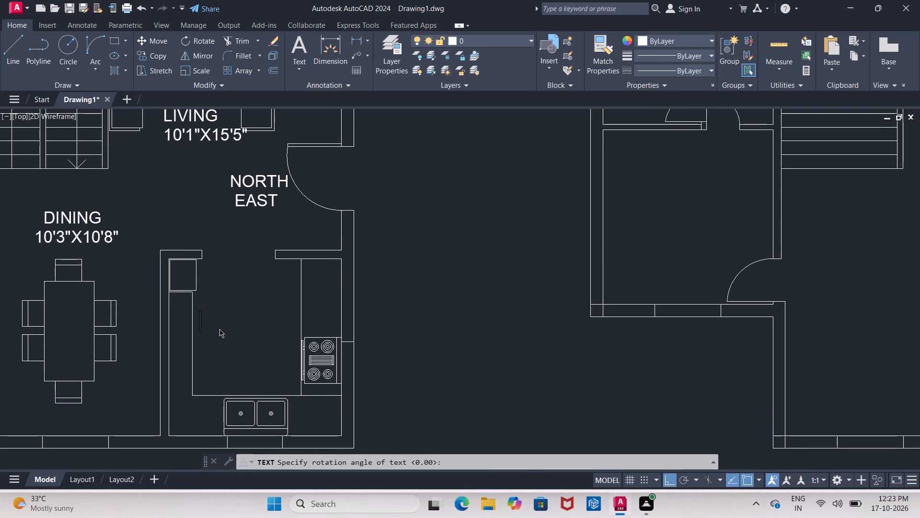
key(s)
text(OUT)
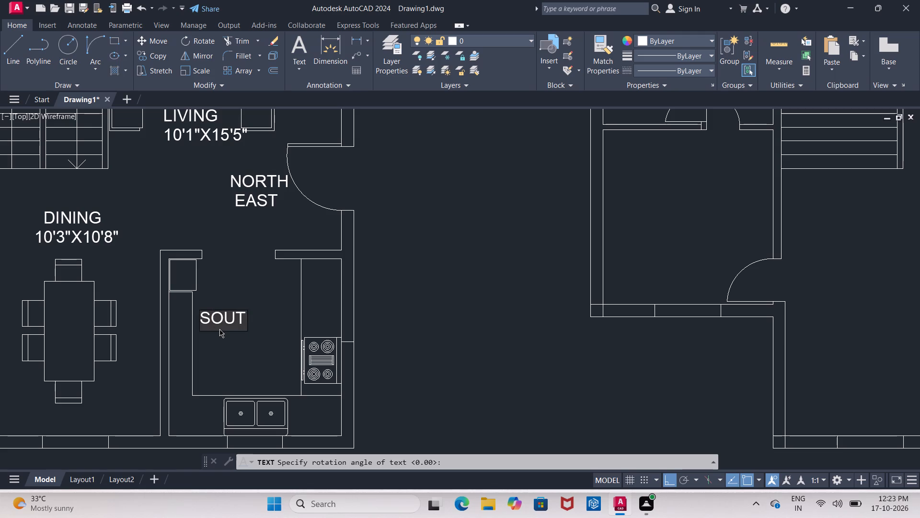
text(H-)
key(e)
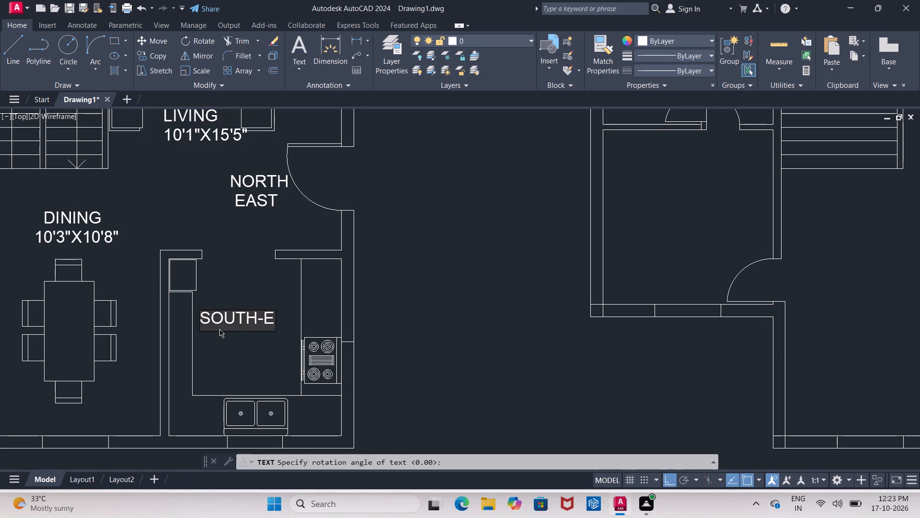
text(AS)
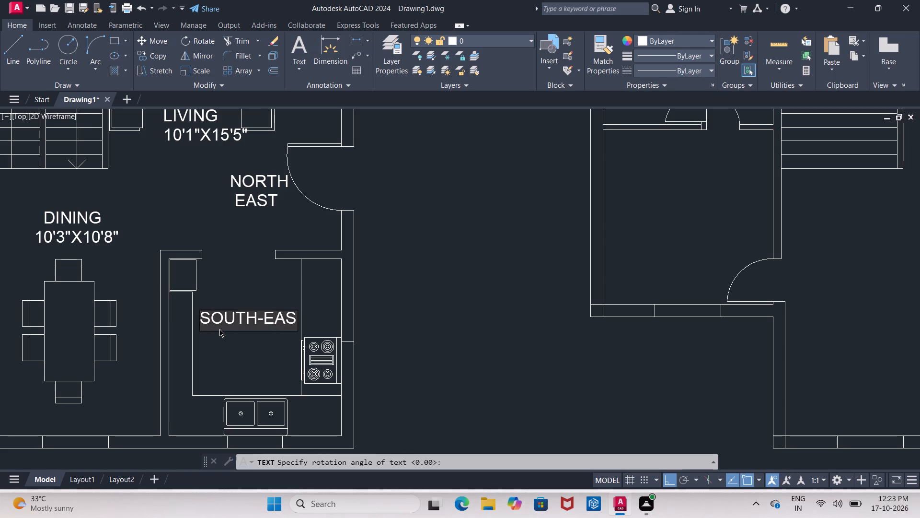
key(t)
key(Return)
key(space)
key(space)
key(space)
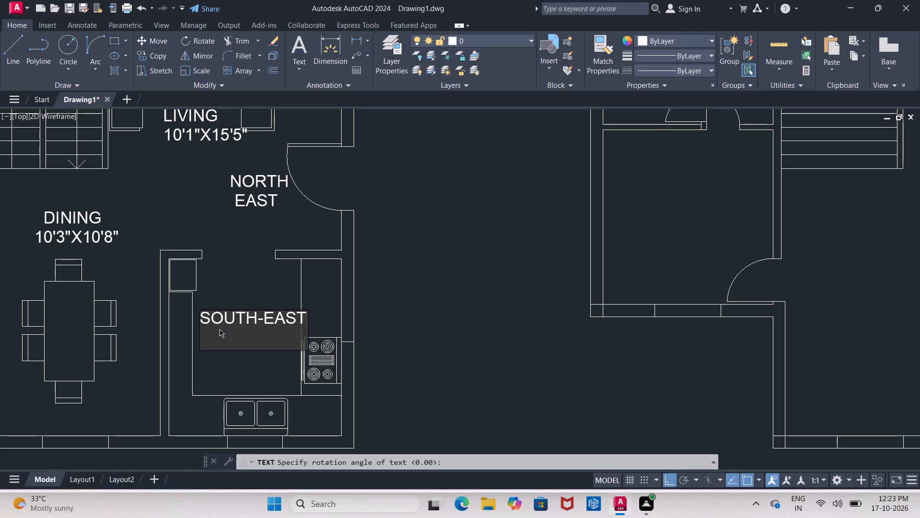
text(10'5")
key(x)
text(13)
text('6)
key(shift+quotedbl)
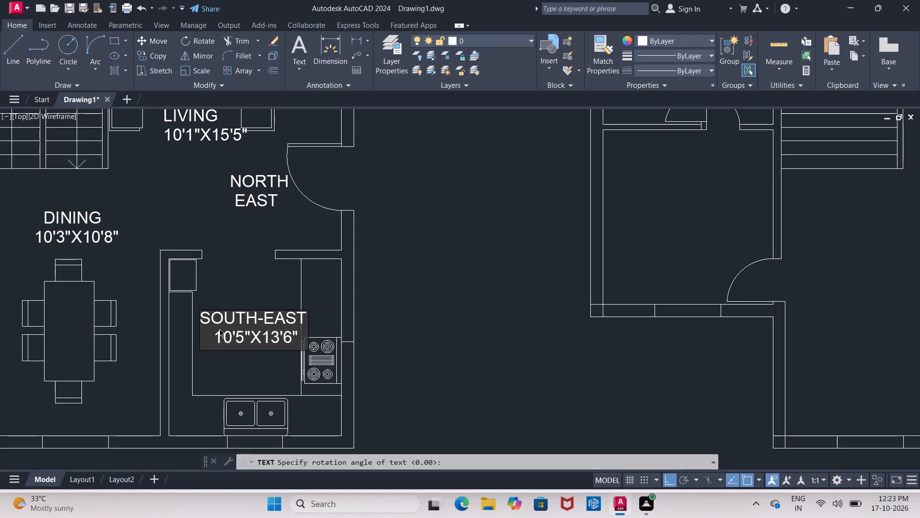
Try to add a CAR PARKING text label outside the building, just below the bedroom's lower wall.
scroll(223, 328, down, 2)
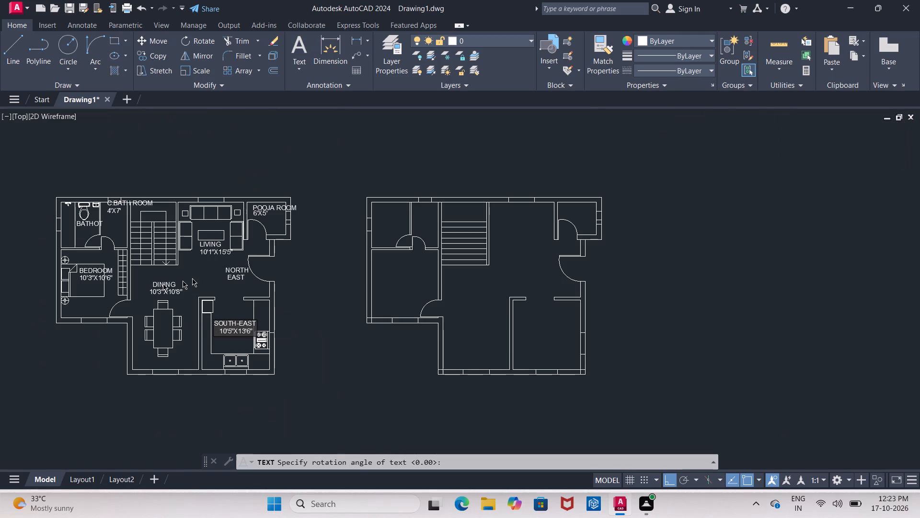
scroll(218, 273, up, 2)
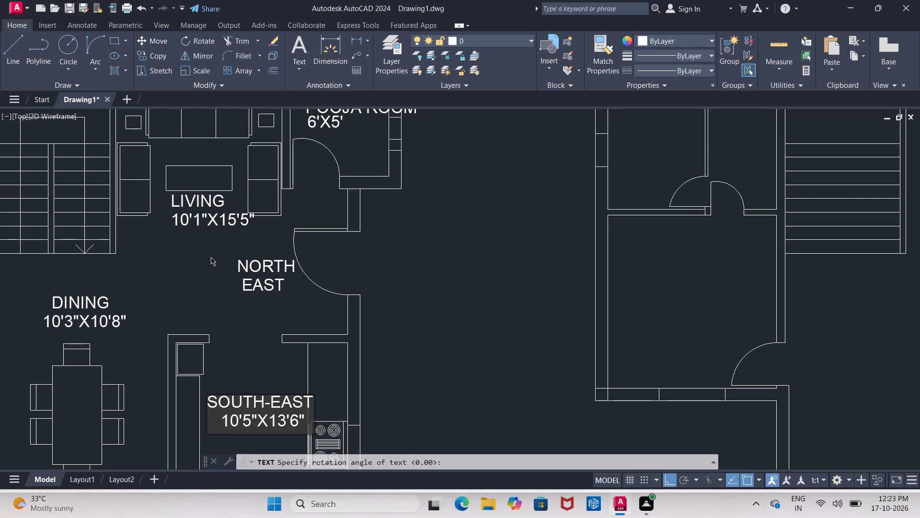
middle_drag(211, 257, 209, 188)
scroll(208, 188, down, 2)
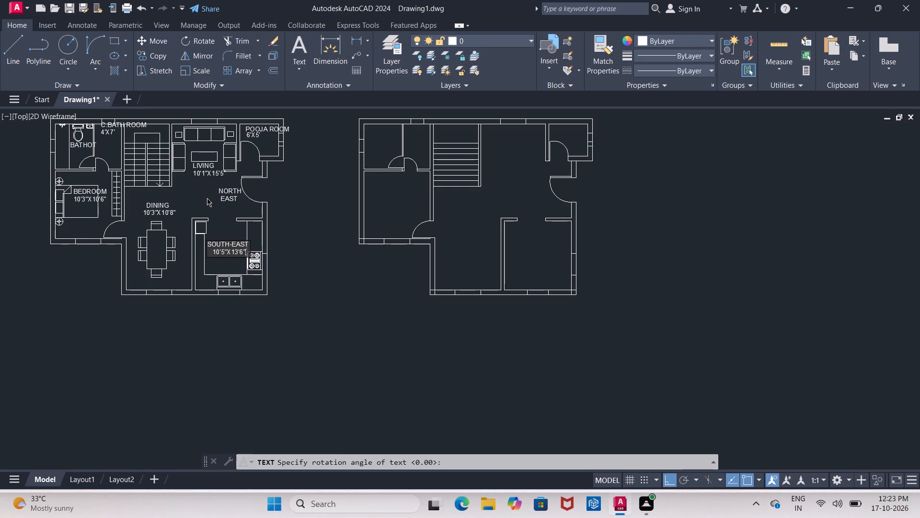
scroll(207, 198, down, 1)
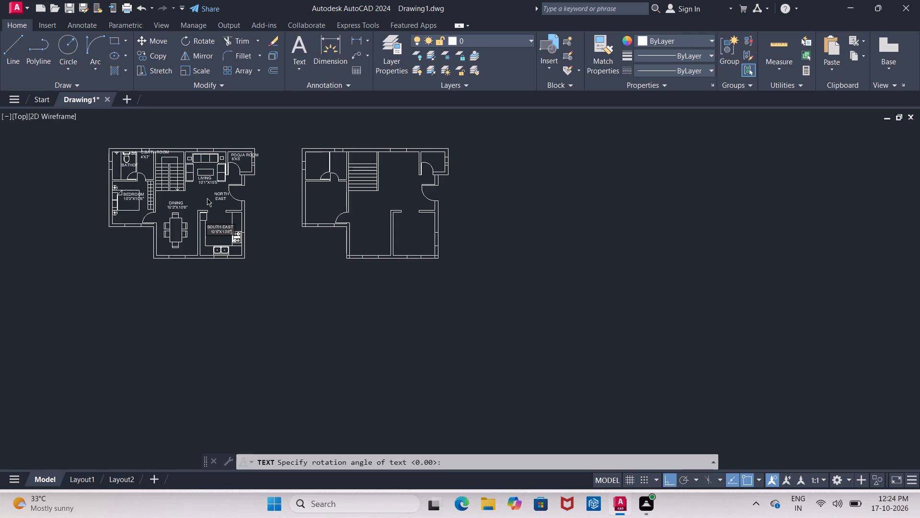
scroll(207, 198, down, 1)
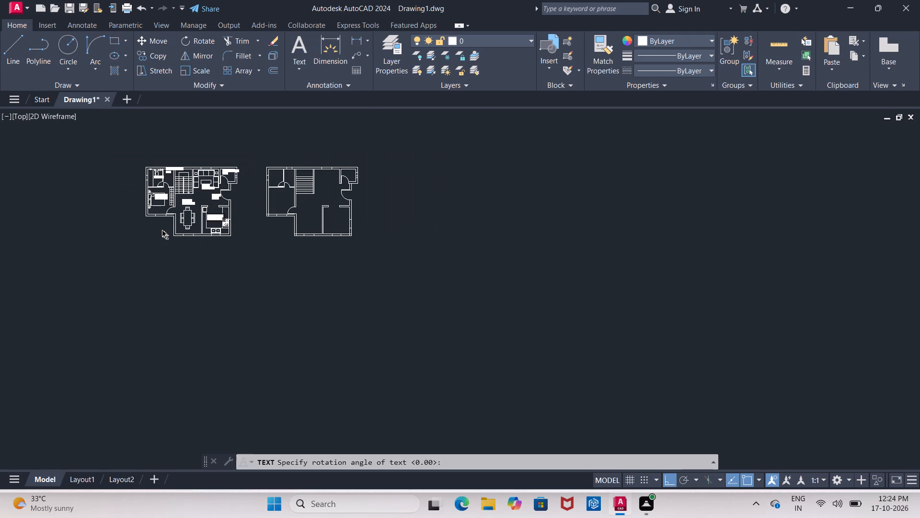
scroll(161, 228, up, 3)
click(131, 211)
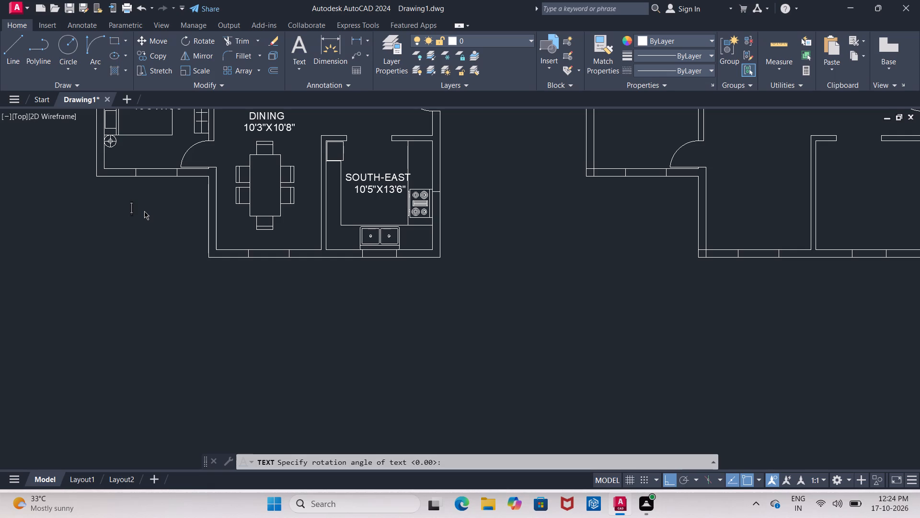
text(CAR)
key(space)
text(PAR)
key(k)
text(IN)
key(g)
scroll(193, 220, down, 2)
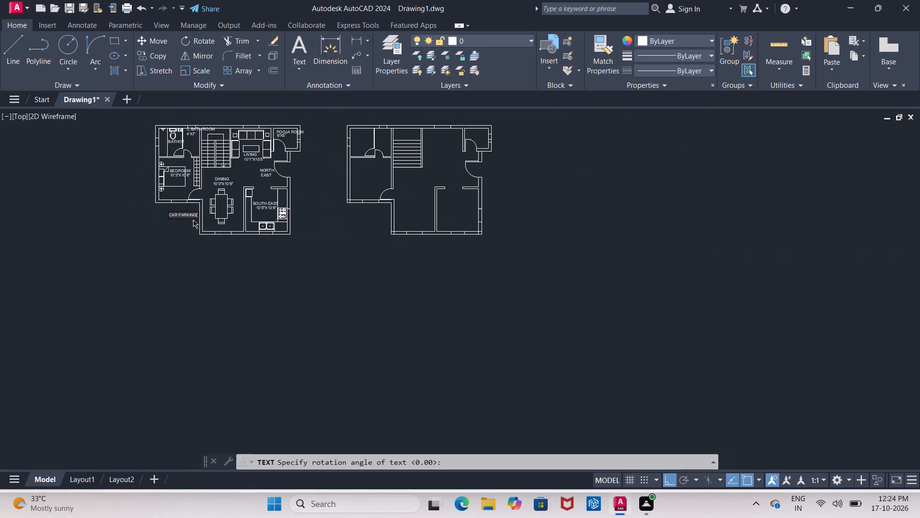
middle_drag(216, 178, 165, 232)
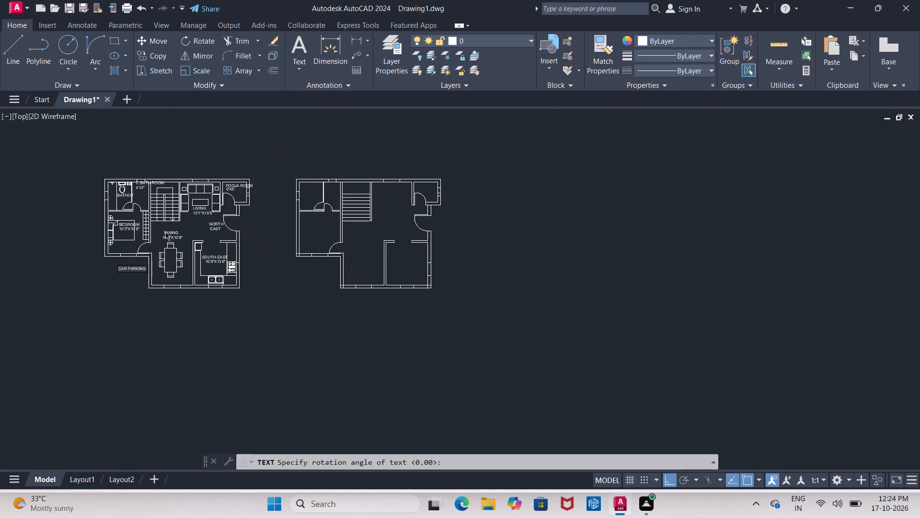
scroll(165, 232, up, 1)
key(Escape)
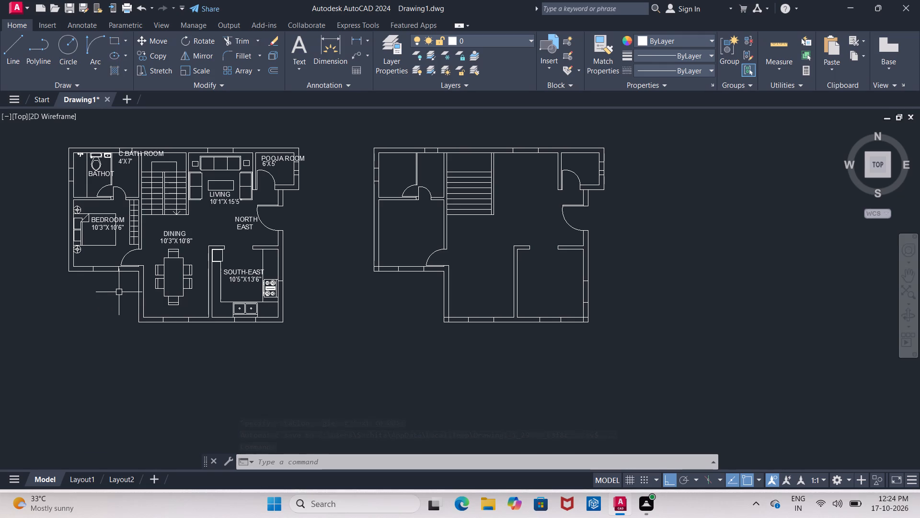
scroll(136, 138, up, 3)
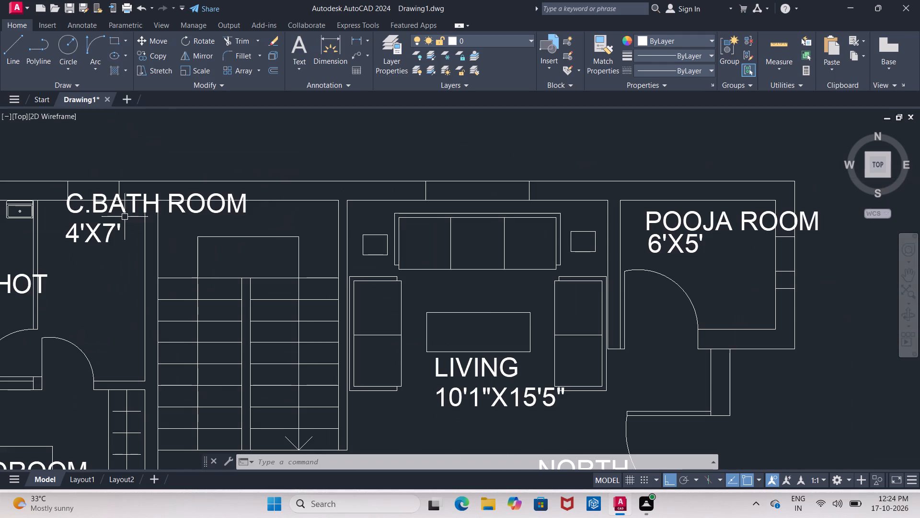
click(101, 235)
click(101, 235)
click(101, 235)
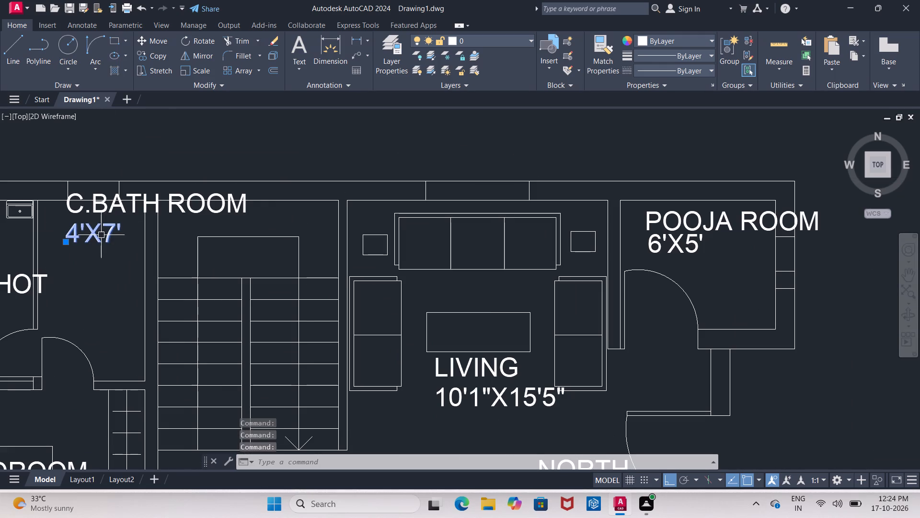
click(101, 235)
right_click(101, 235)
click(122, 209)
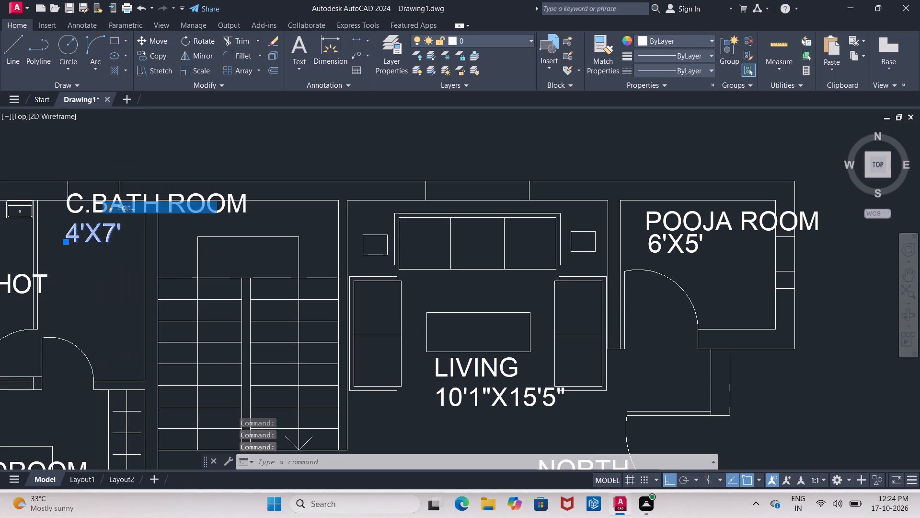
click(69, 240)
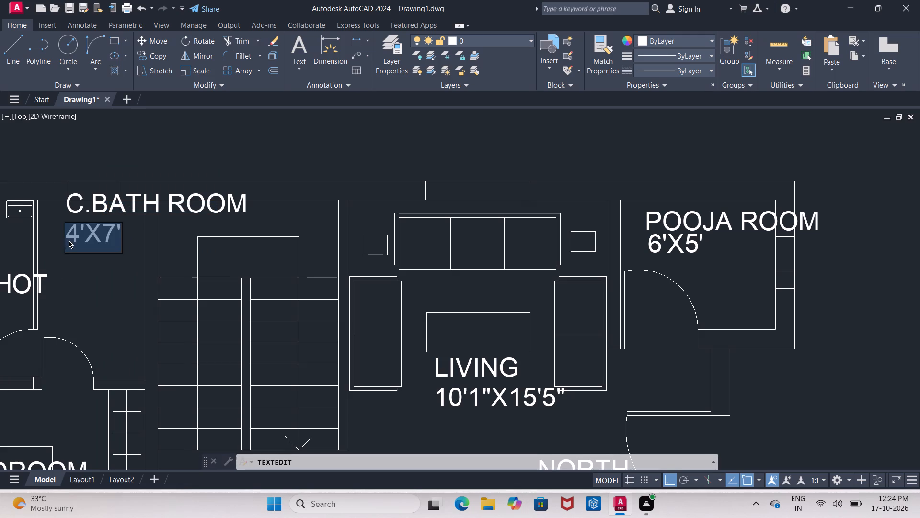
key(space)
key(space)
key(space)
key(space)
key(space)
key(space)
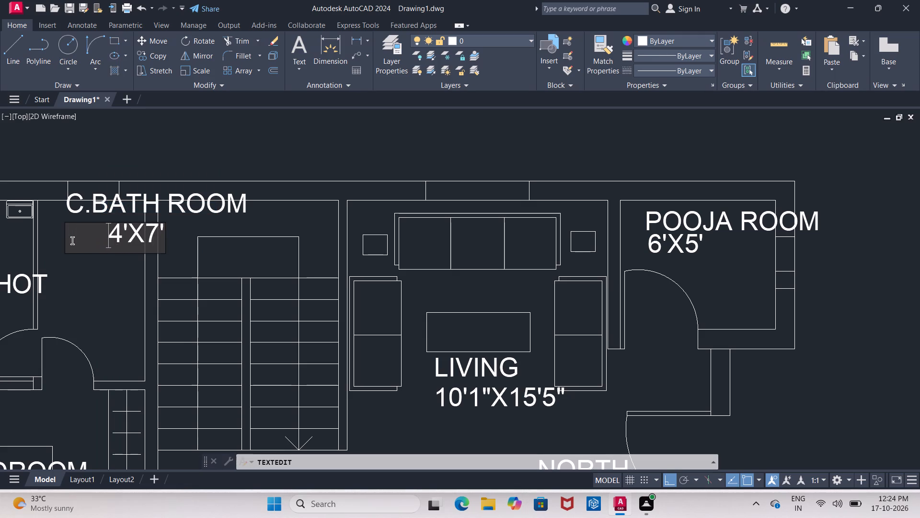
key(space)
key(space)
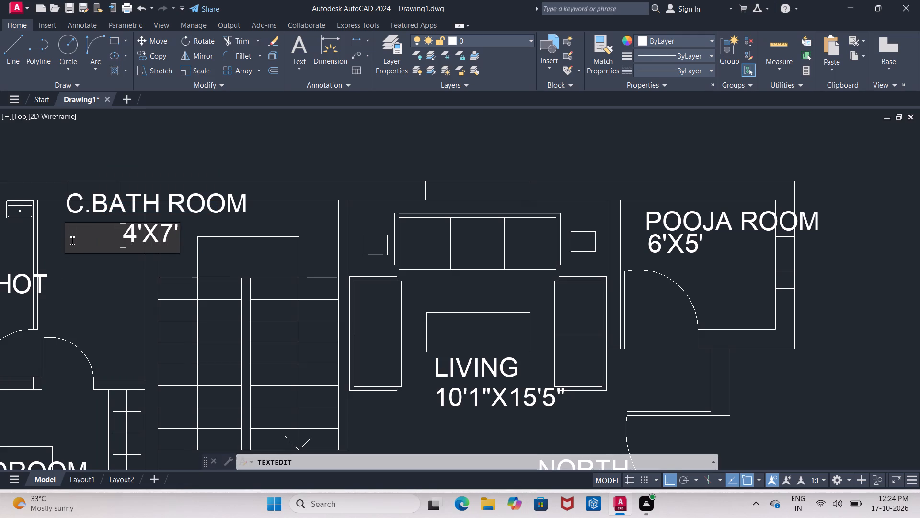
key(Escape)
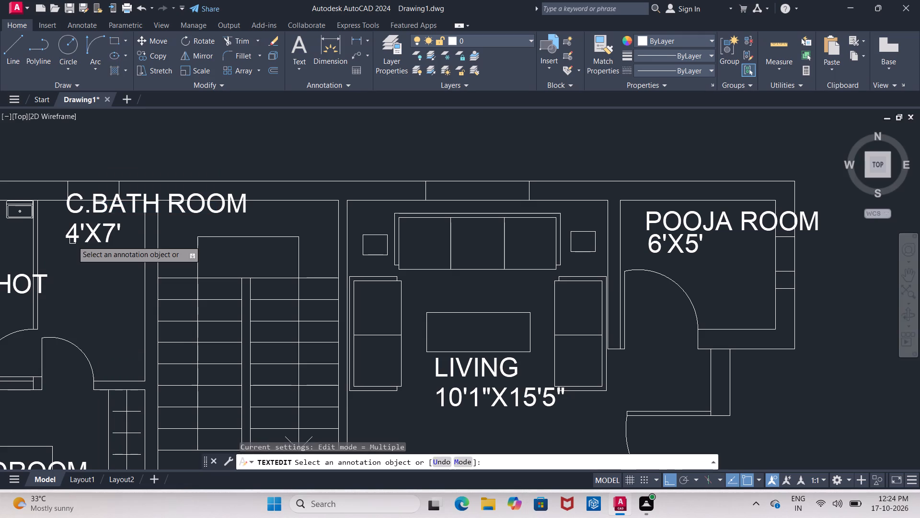
Indent the 4'X7' text by eight spaces so it sits centred under C.BATH ROOM.
click(96, 240)
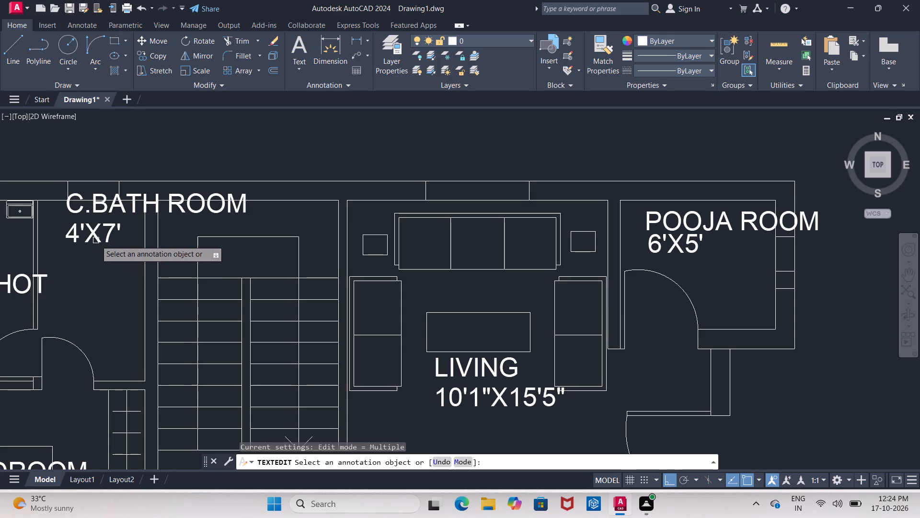
click(96, 240)
click(96, 240)
click(95, 241)
double_click(97, 239)
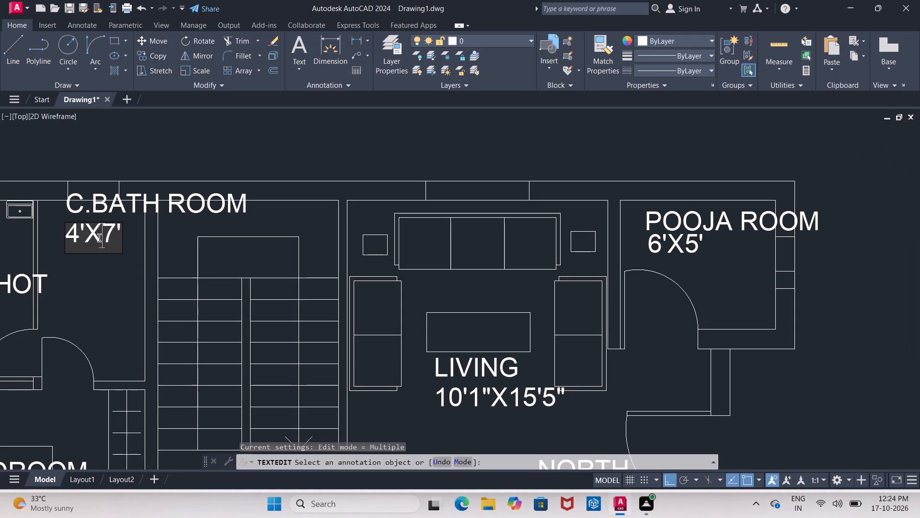
click(70, 242)
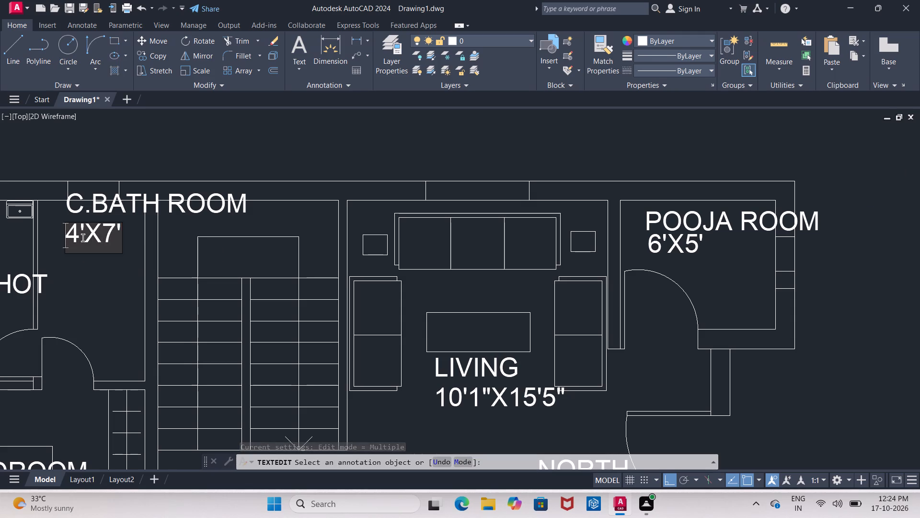
key(space)
key(space)
key(space)
key(space)
key(space)
key(space)
key(space)
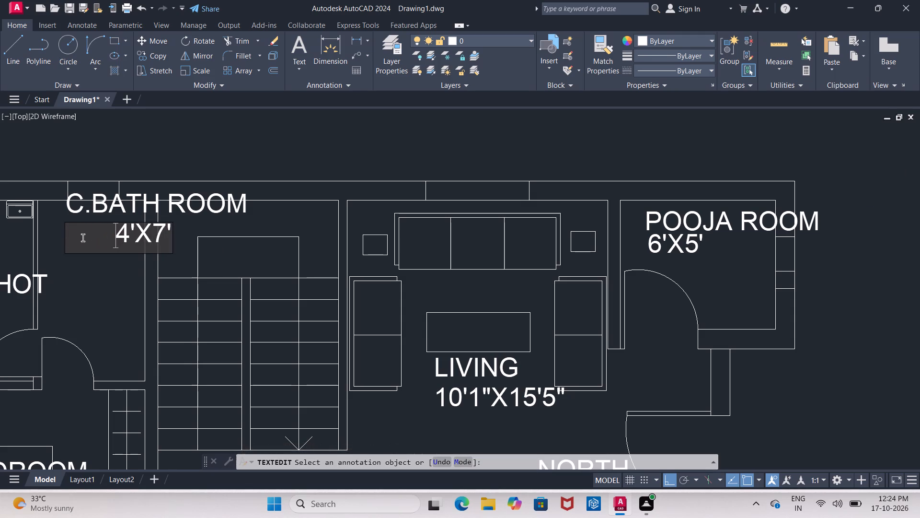
key(space)
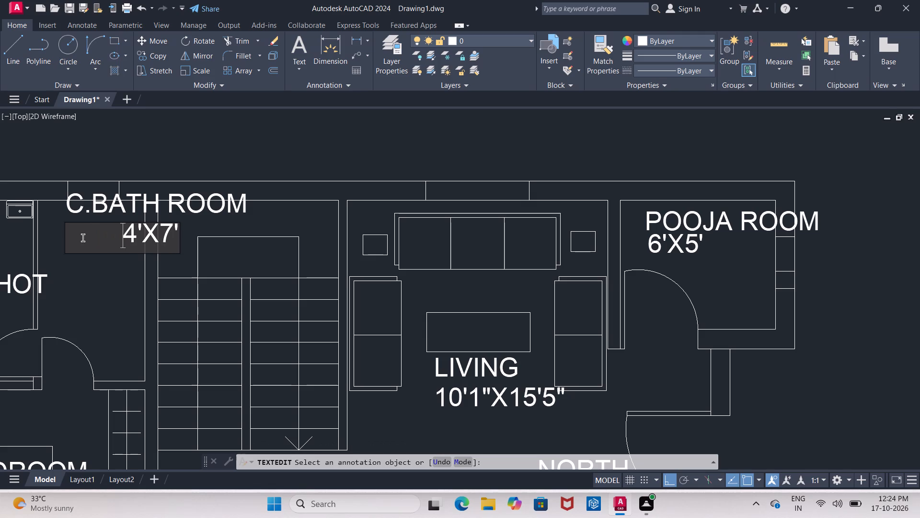
click(104, 265)
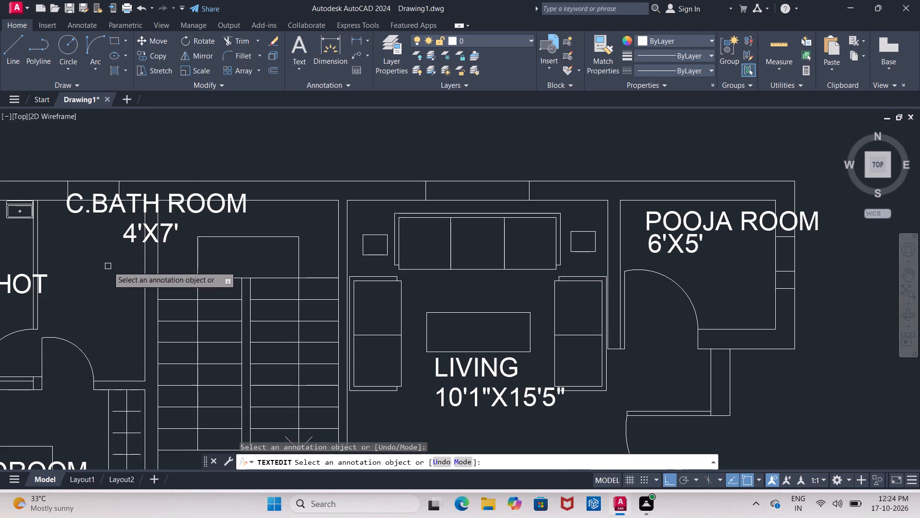
key(Escape)
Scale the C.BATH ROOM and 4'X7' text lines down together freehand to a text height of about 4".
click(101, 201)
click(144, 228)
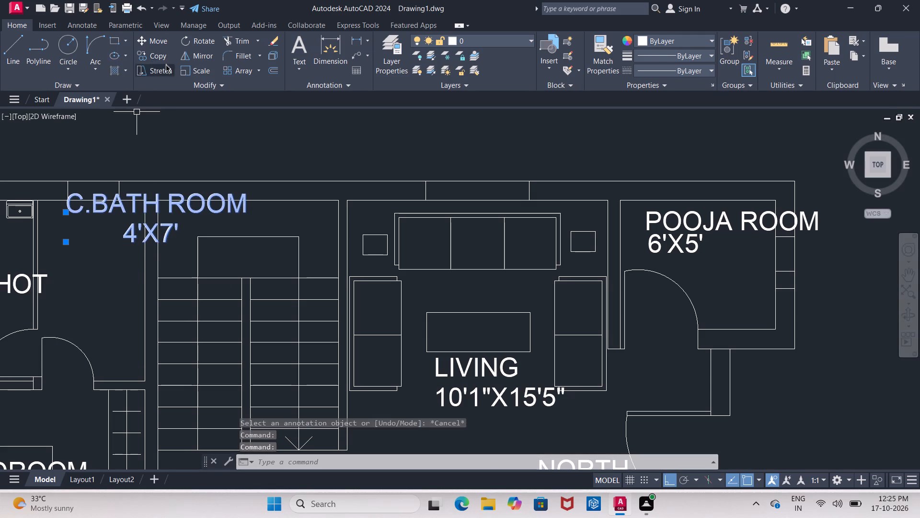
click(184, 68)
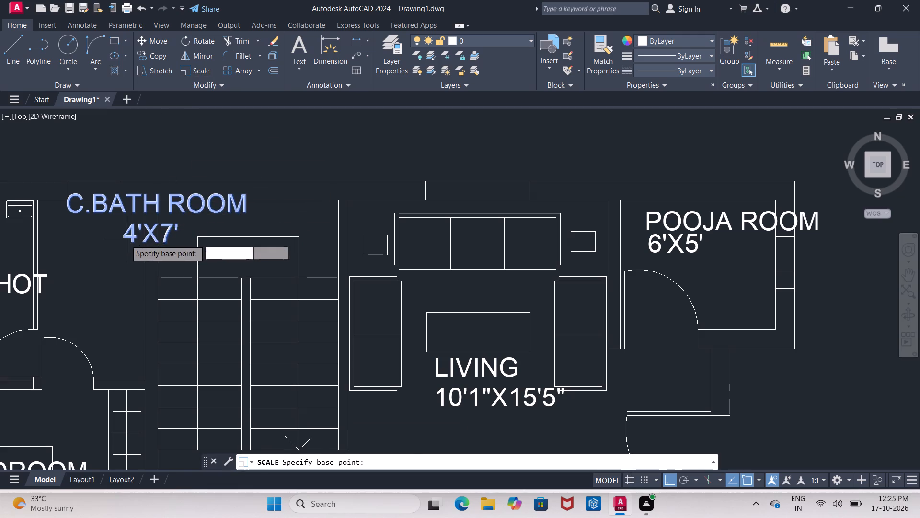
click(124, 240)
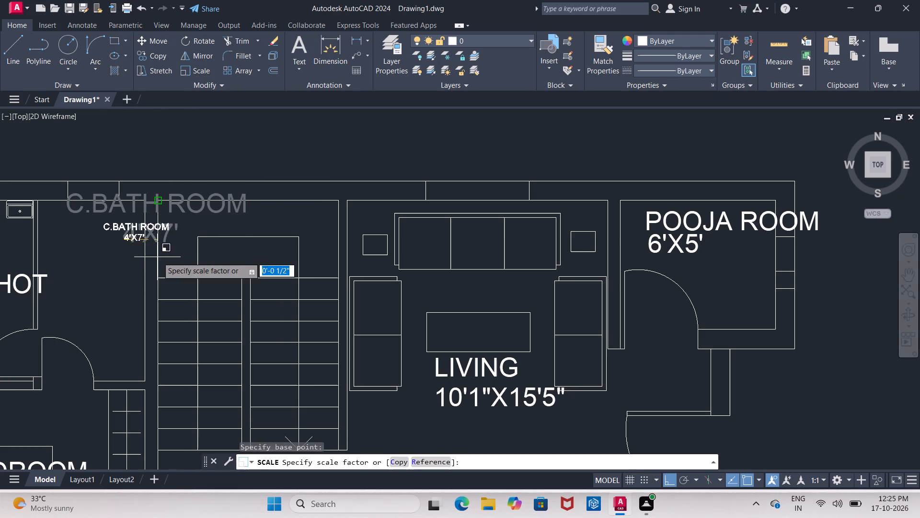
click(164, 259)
Move both lines of the C.BATH ROOM label inside the common bathroom, turning Ortho off to shift them slightly lower.
click(129, 226)
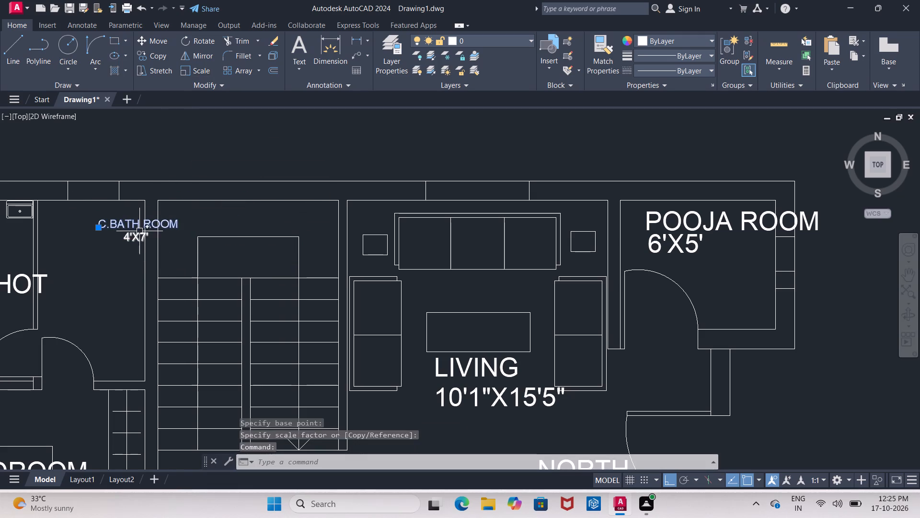
click(141, 235)
click(141, 42)
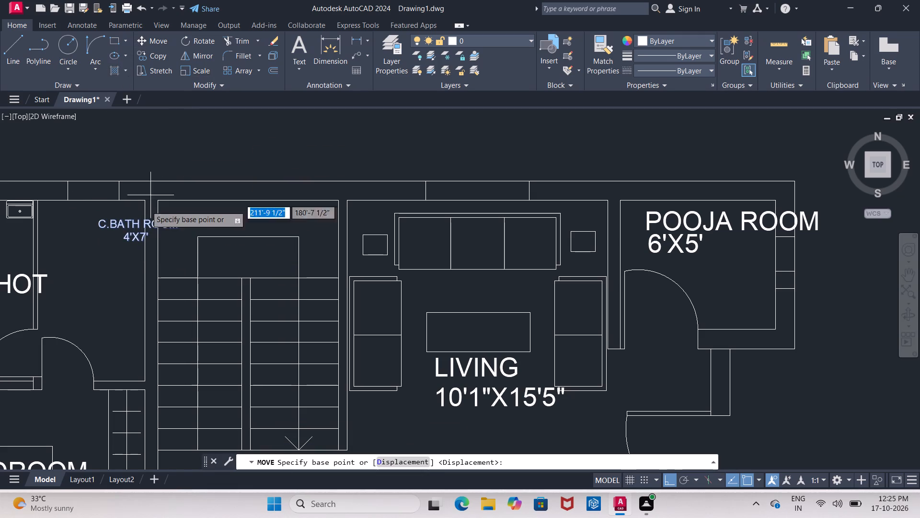
click(135, 225)
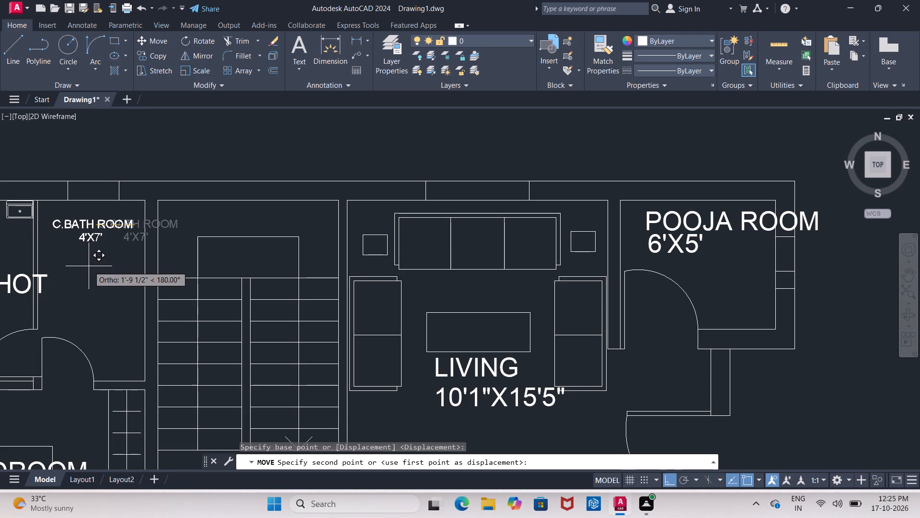
click(90, 267)
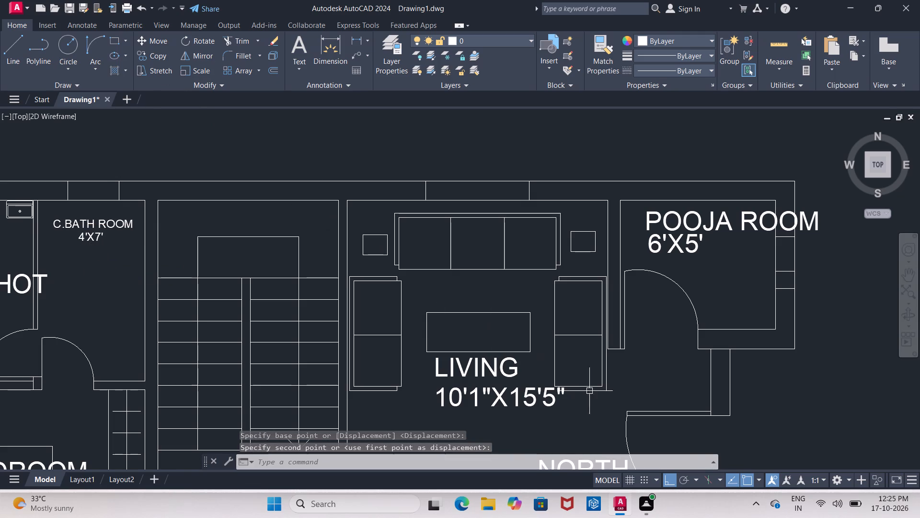
click(676, 476)
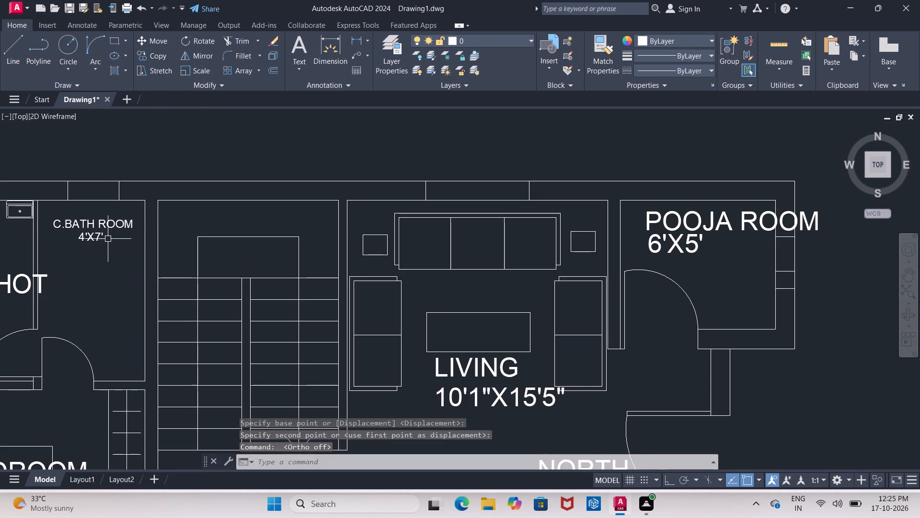
click(53, 216)
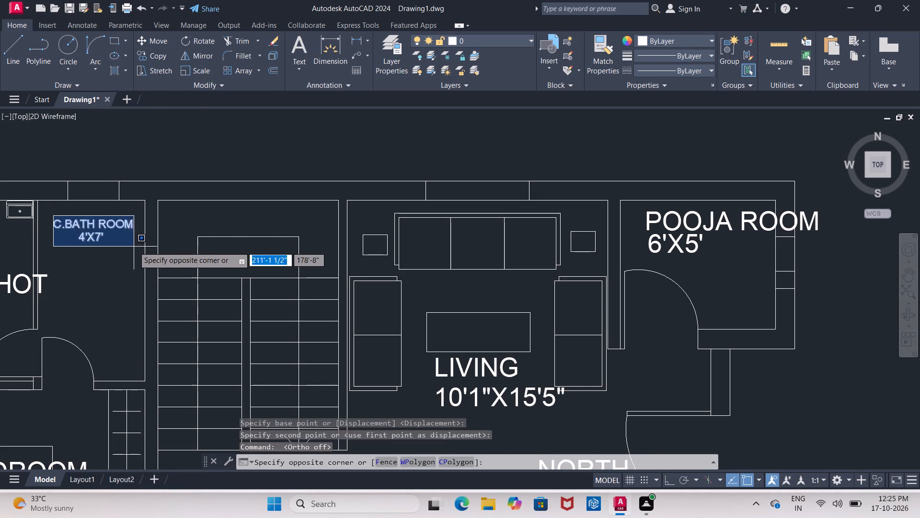
click(134, 247)
click(146, 47)
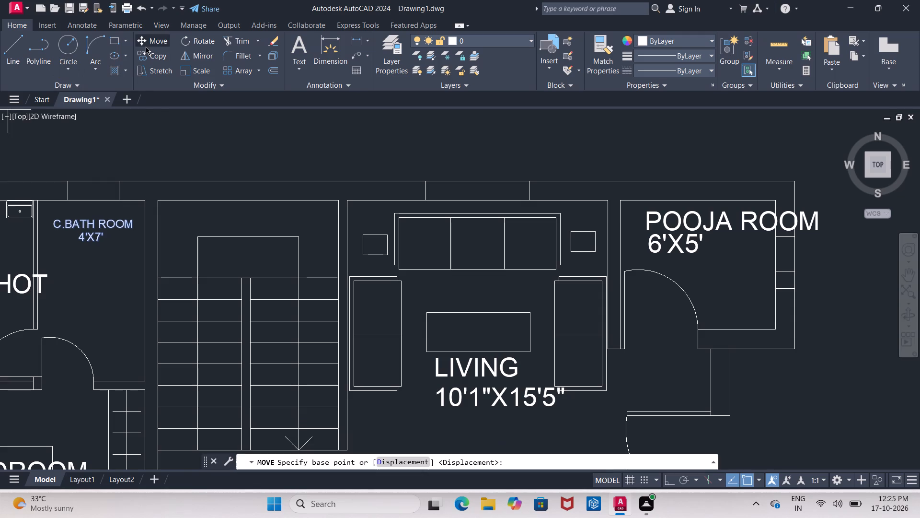
click(97, 226)
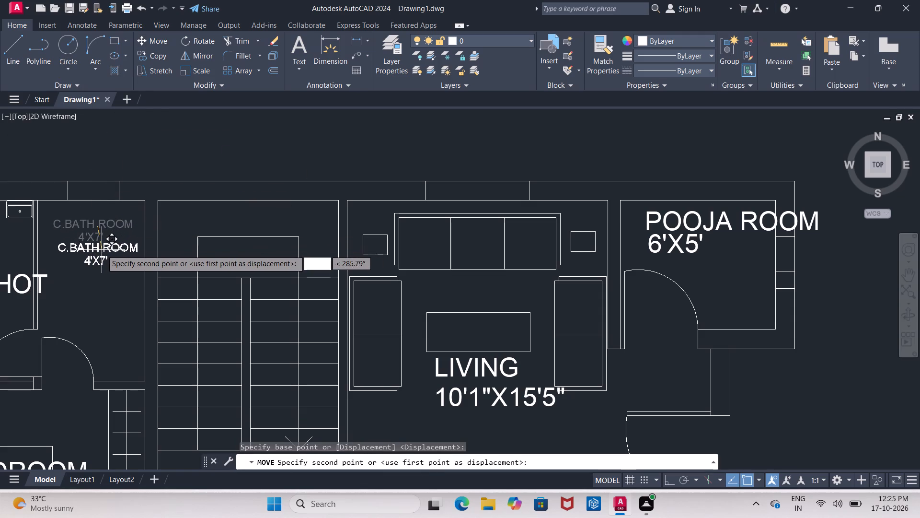
click(98, 250)
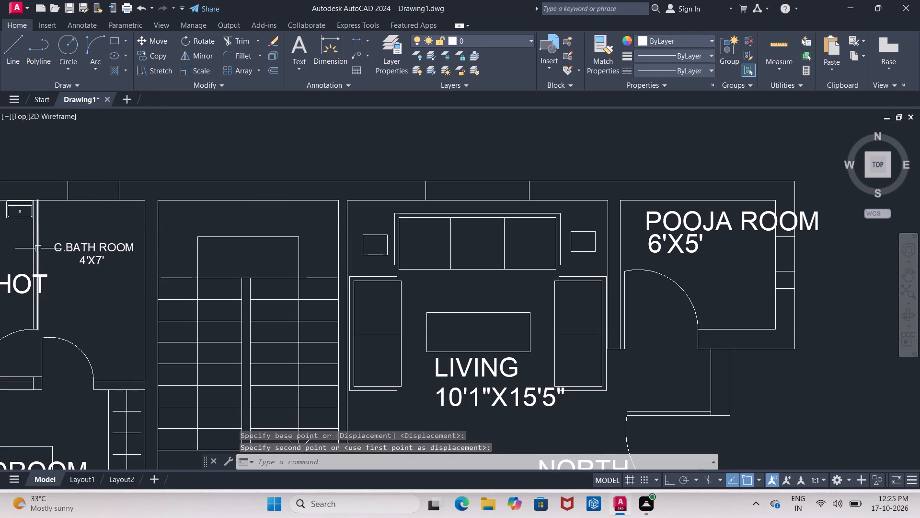
Set the text height of both the C.BATH ROOM and 4'X7' lines to 9".
click(46, 237)
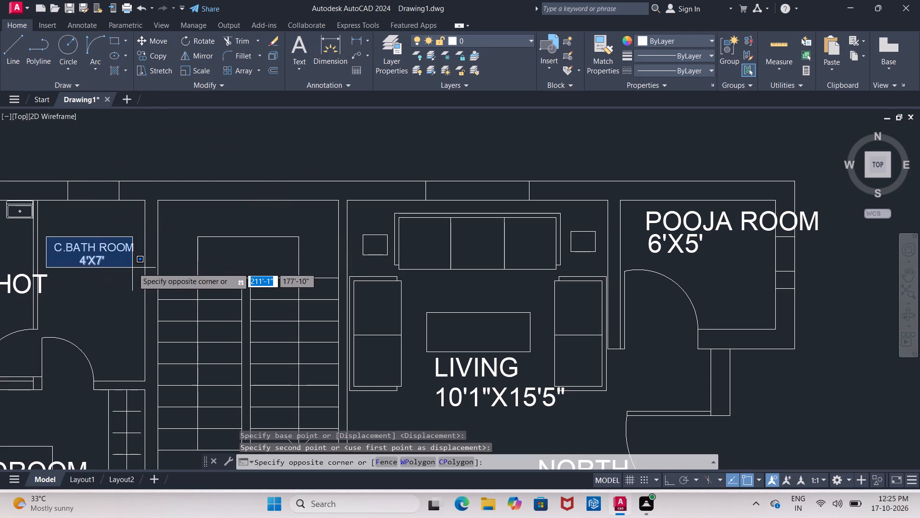
click(137, 269)
right_click(123, 268)
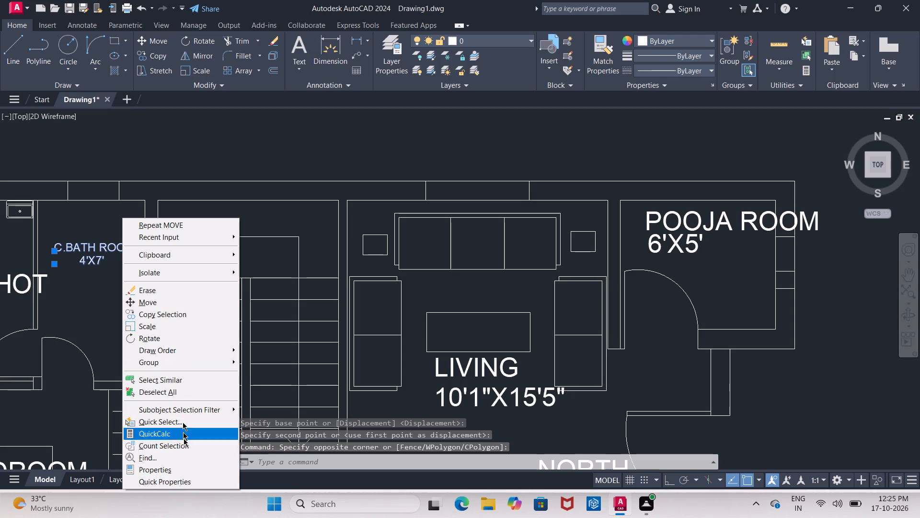
click(184, 463)
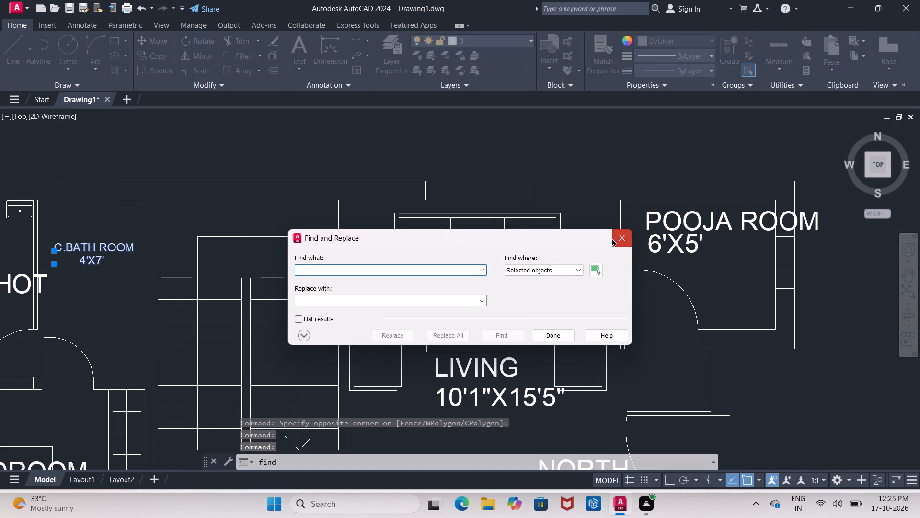
click(612, 239)
right_click(95, 308)
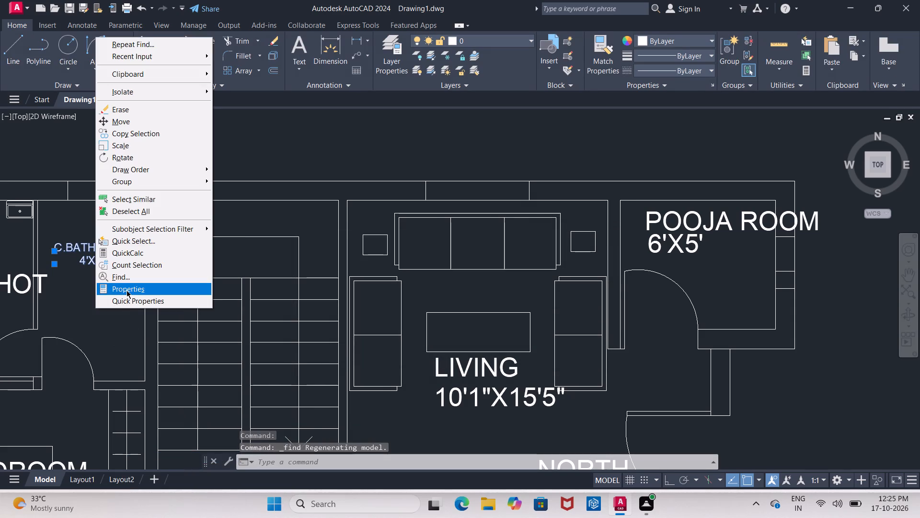
click(126, 290)
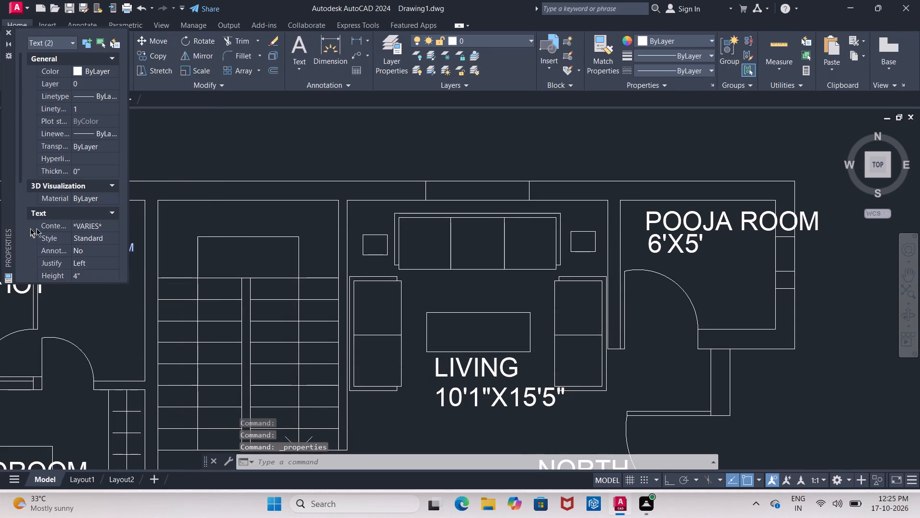
click(87, 277)
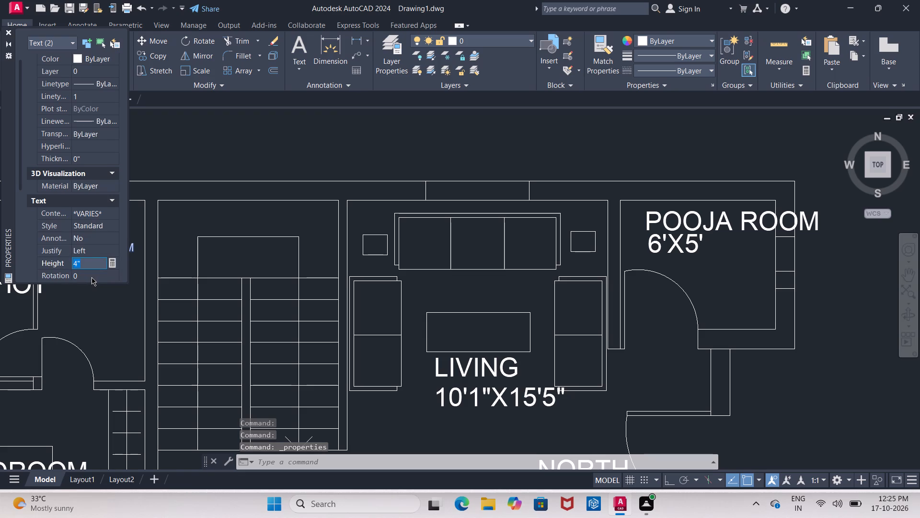
text(9")
key(Return)
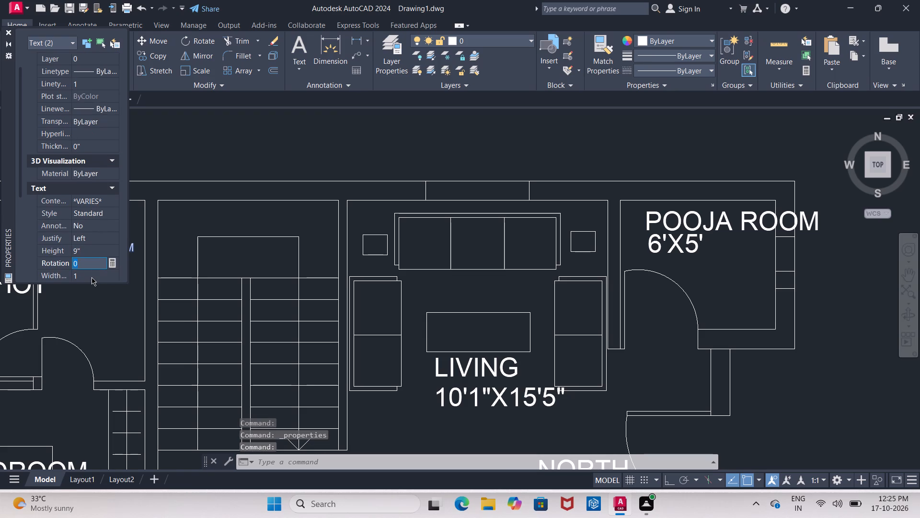
key(Escape)
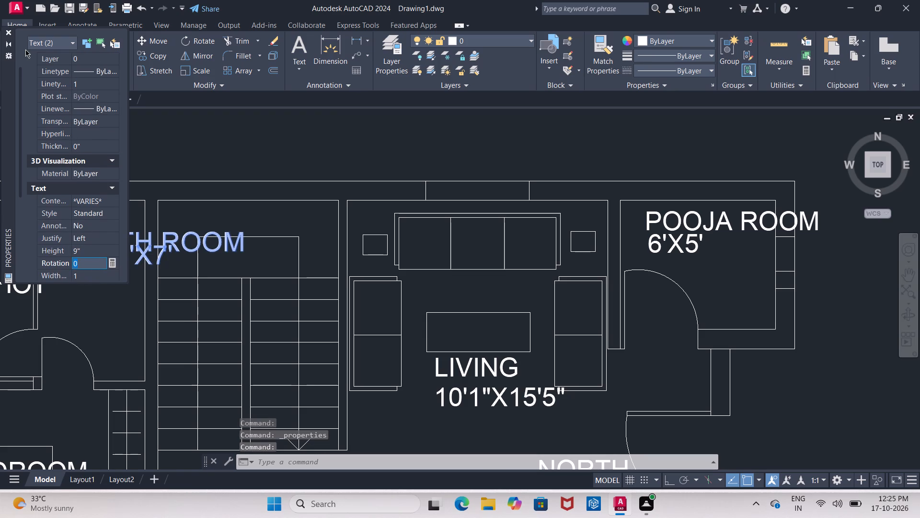
click(8, 32)
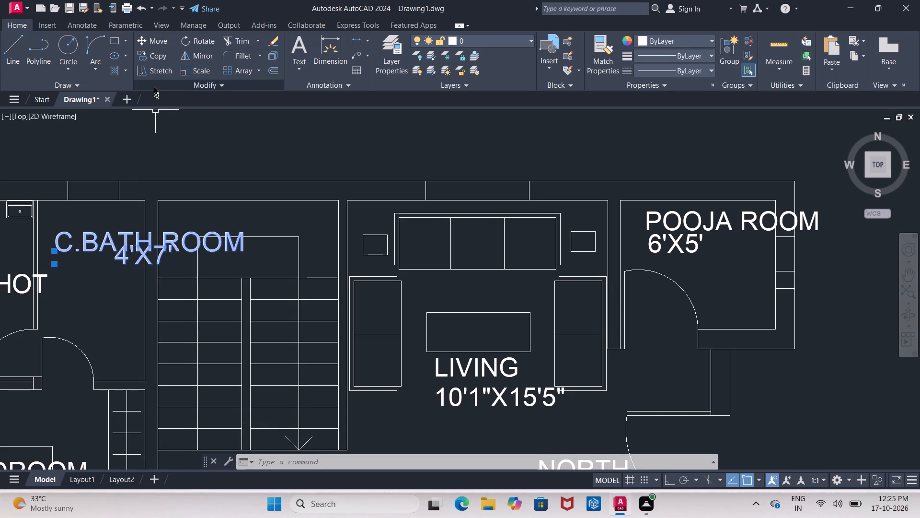
Scale both lines of the C.BATH ROOM label down freehand to a little over half their size.
click(181, 70)
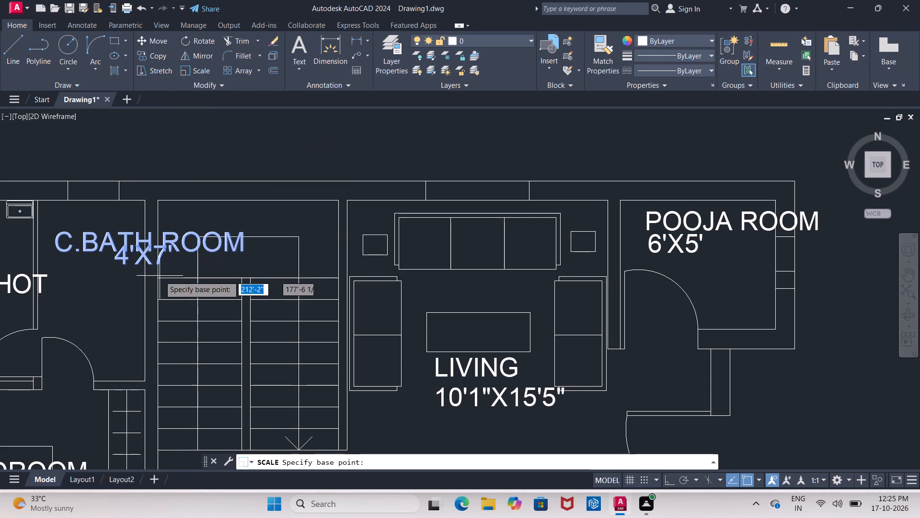
click(159, 265)
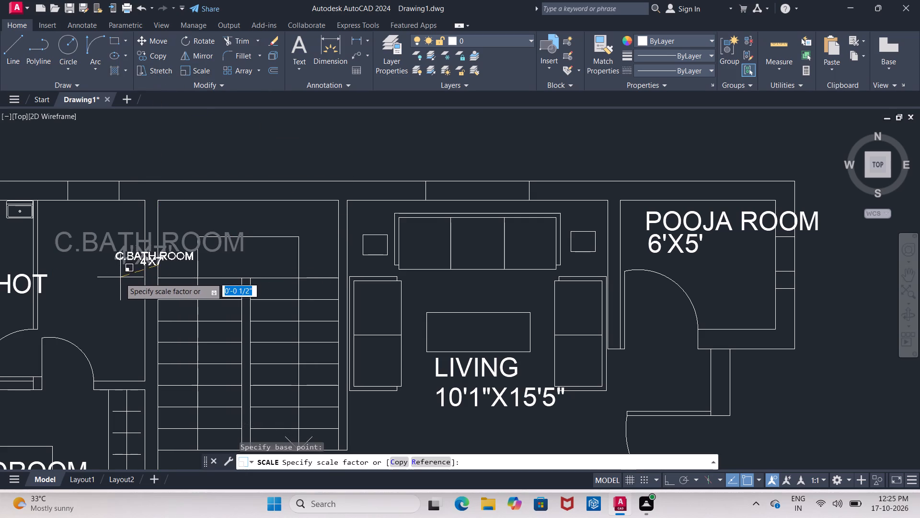
click(110, 296)
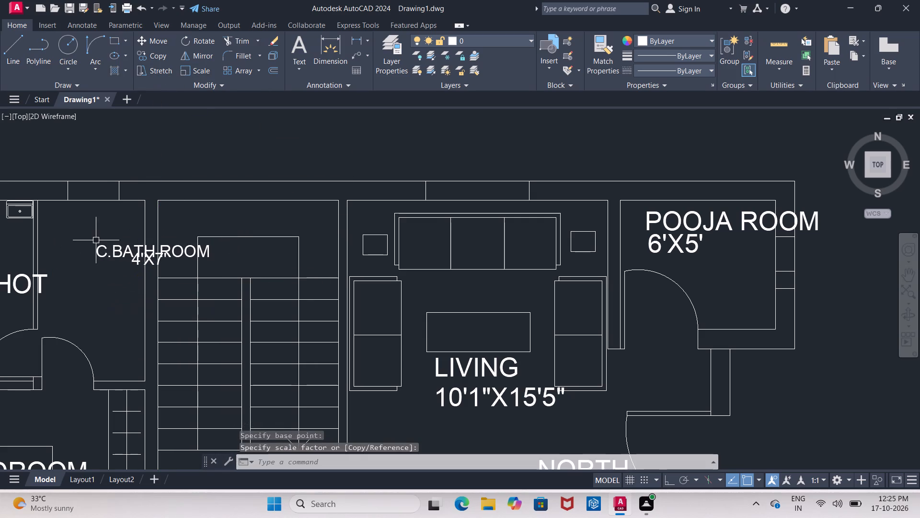
Move the 4'X7' text straight down so it sits clear below the C.BATH ROOM line.
scroll(134, 259, up, 2)
click(137, 260)
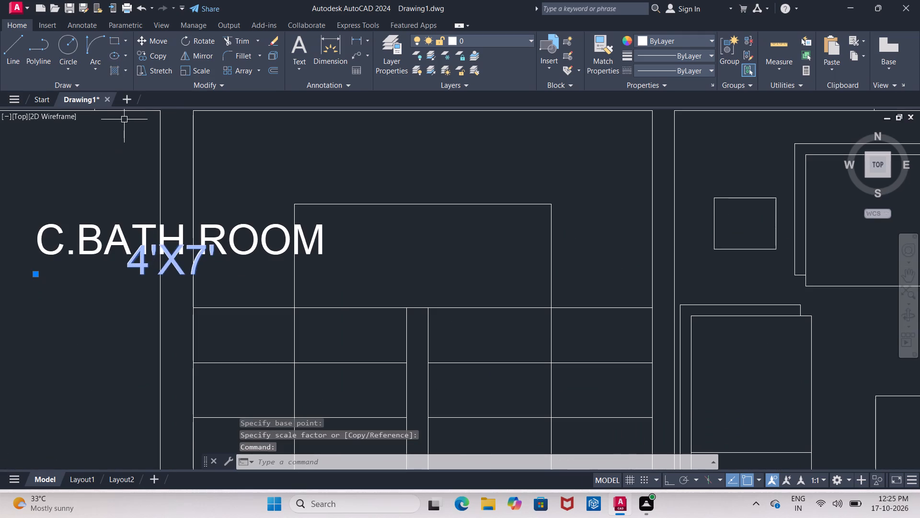
click(151, 45)
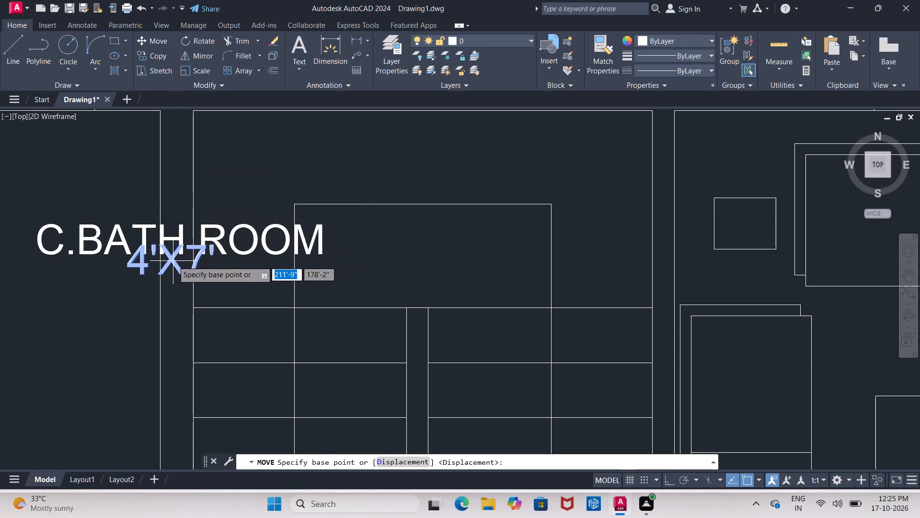
click(172, 261)
click(174, 281)
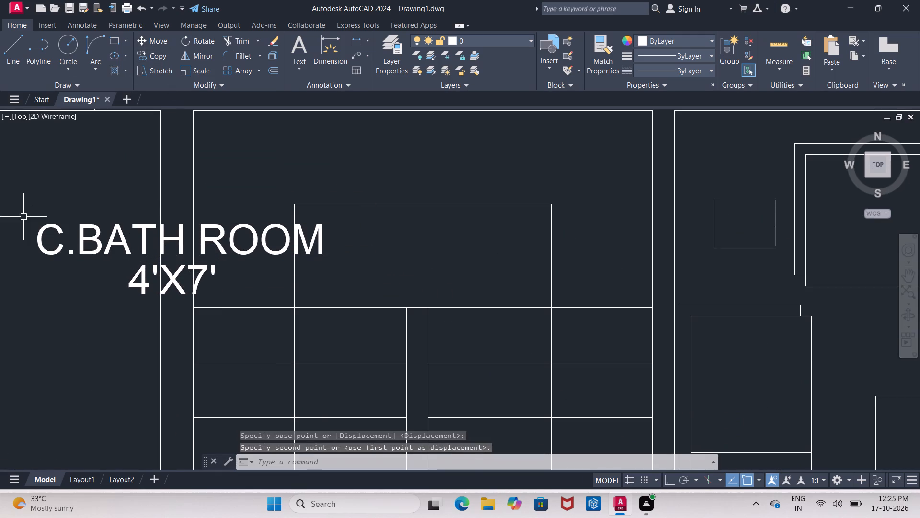
Move both lines of the C.BATH ROOM label off the staircase wall and into the common bathroom.
click(23, 217)
click(319, 304)
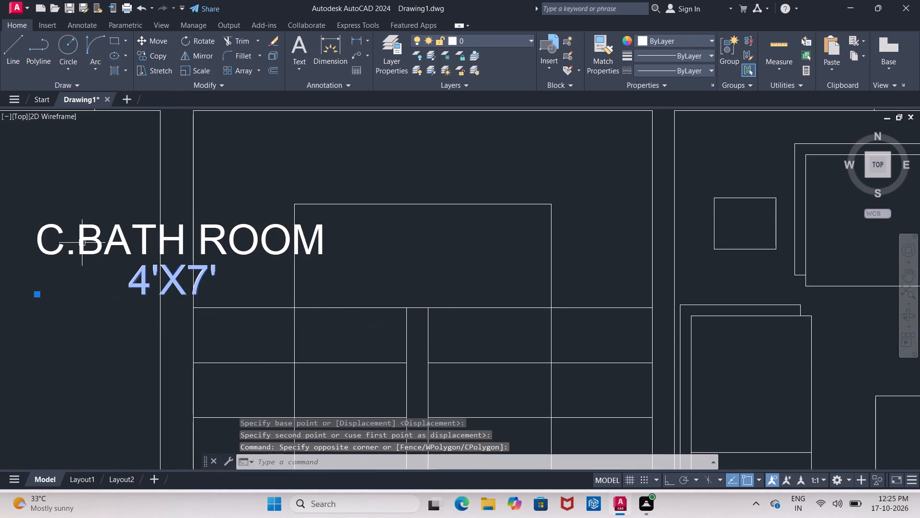
click(29, 223)
click(390, 258)
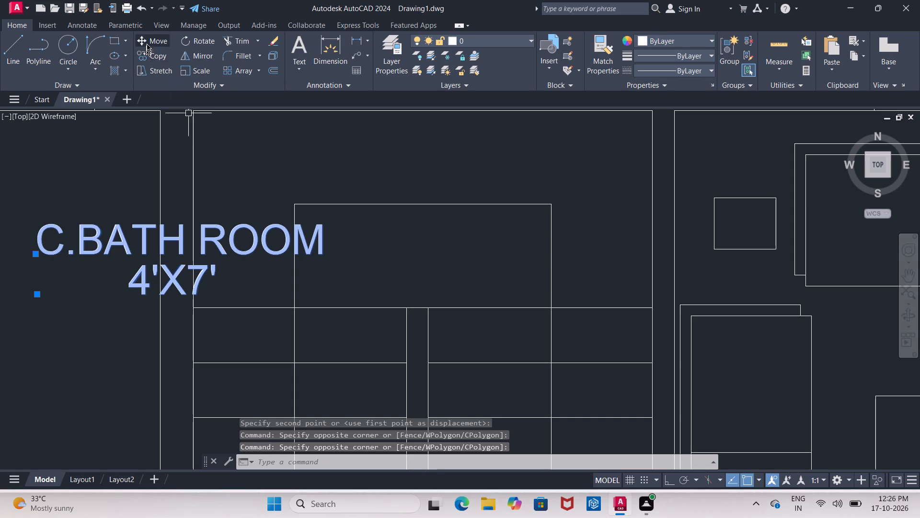
click(147, 42)
click(179, 252)
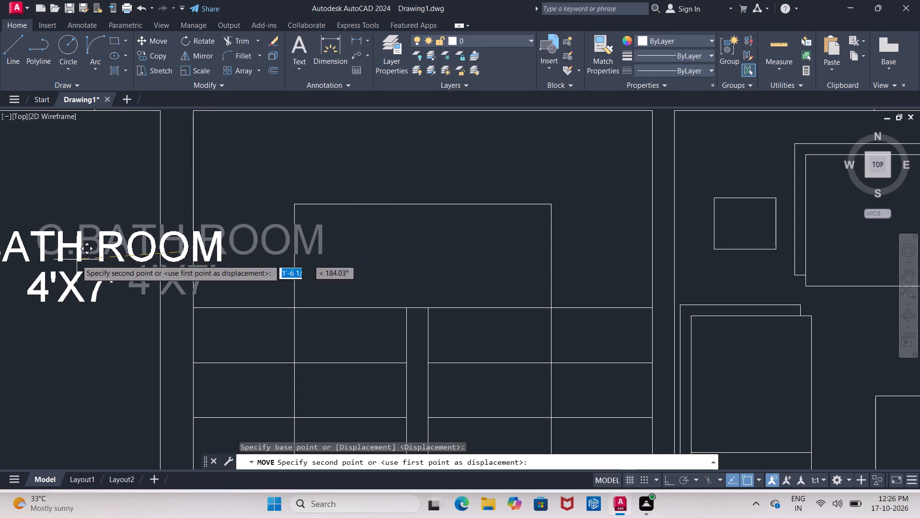
middle_drag(114, 249, 215, 241)
middle_drag(112, 236, 210, 237)
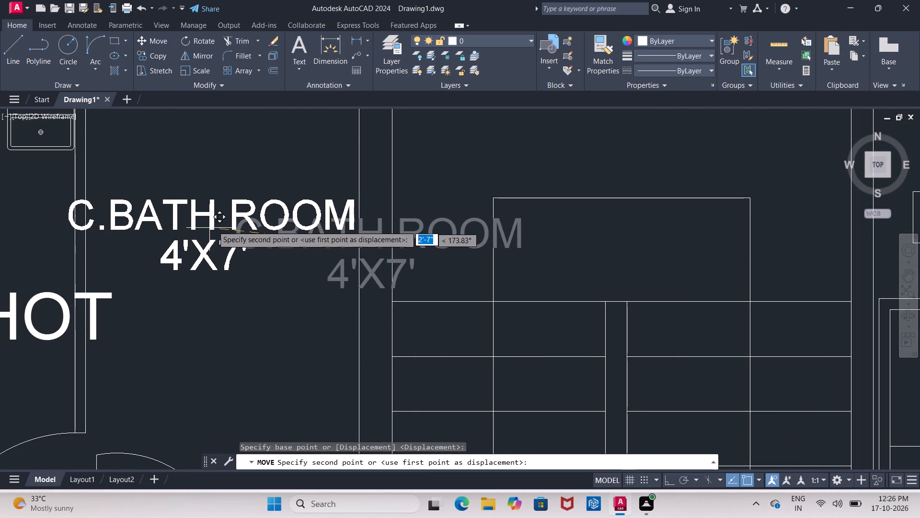
click(220, 220)
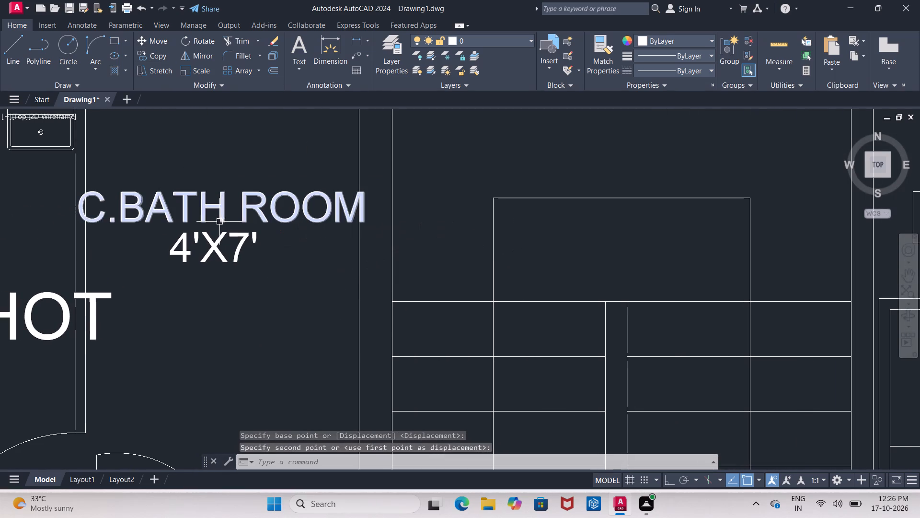
Scale both lines of the C.BATH ROOM label down slightly freehand, to a text height of about 5".
click(146, 203)
click(172, 206)
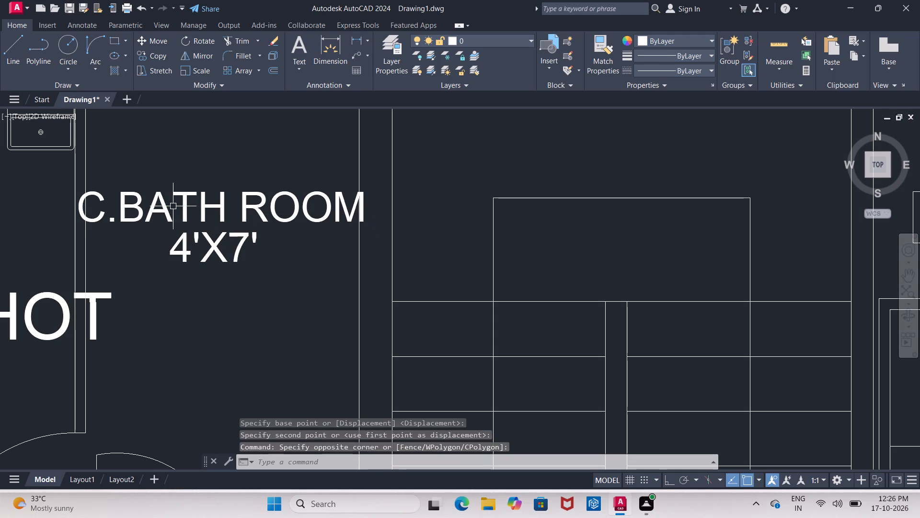
click(185, 208)
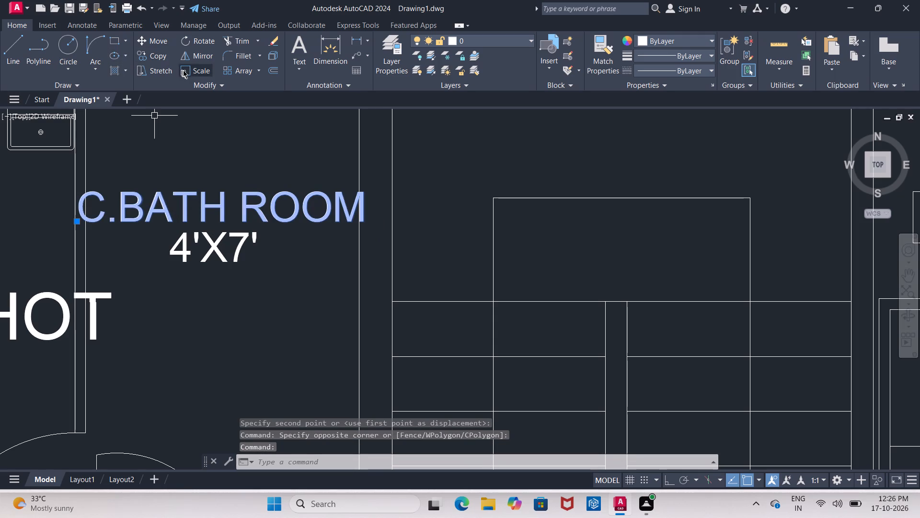
click(217, 242)
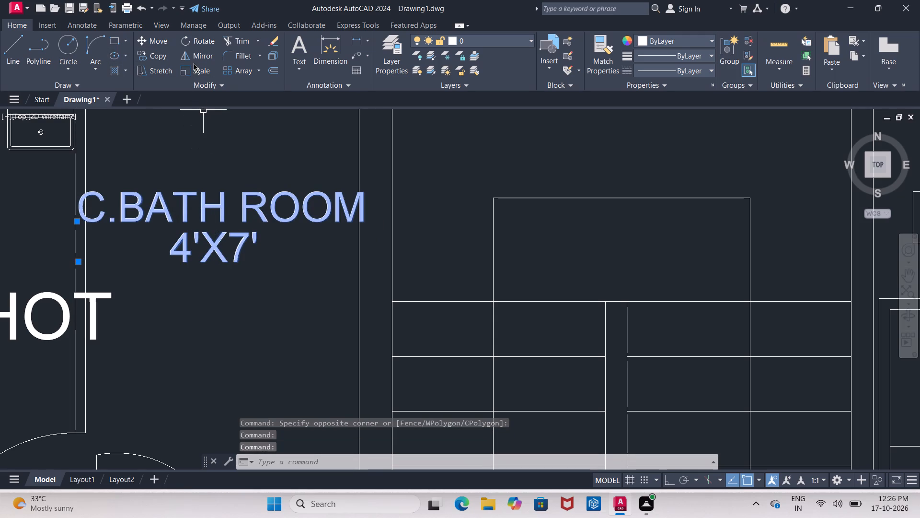
click(191, 68)
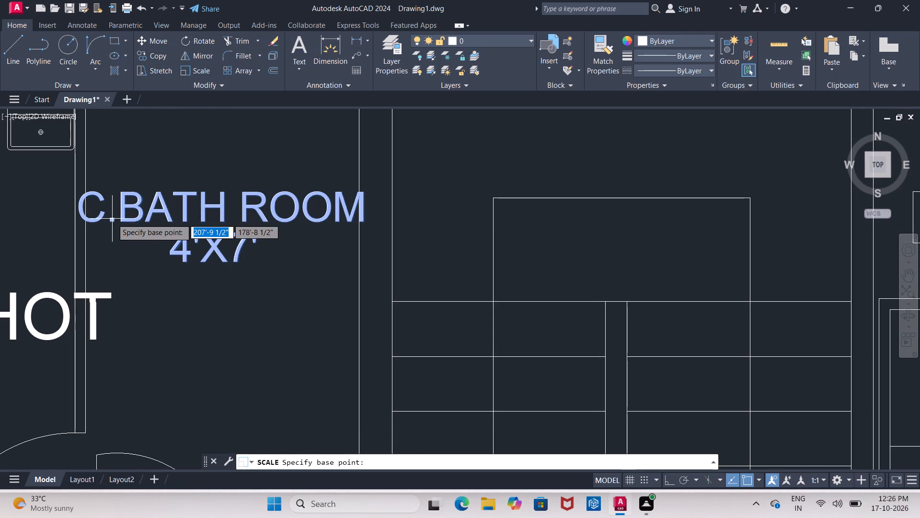
click(112, 219)
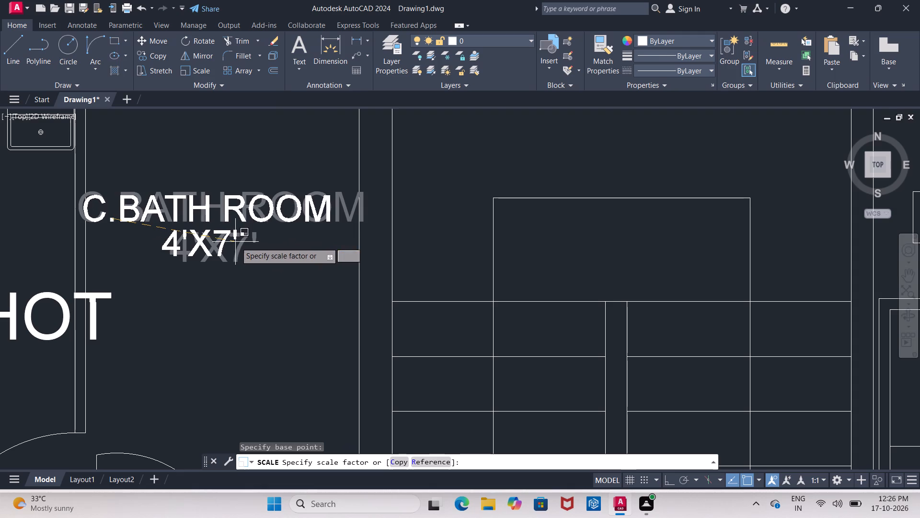
click(238, 243)
Move both lines of the C.BATH ROOM label slightly away from the attached bathroom's wall, centring them in the common bathroom.
click(183, 213)
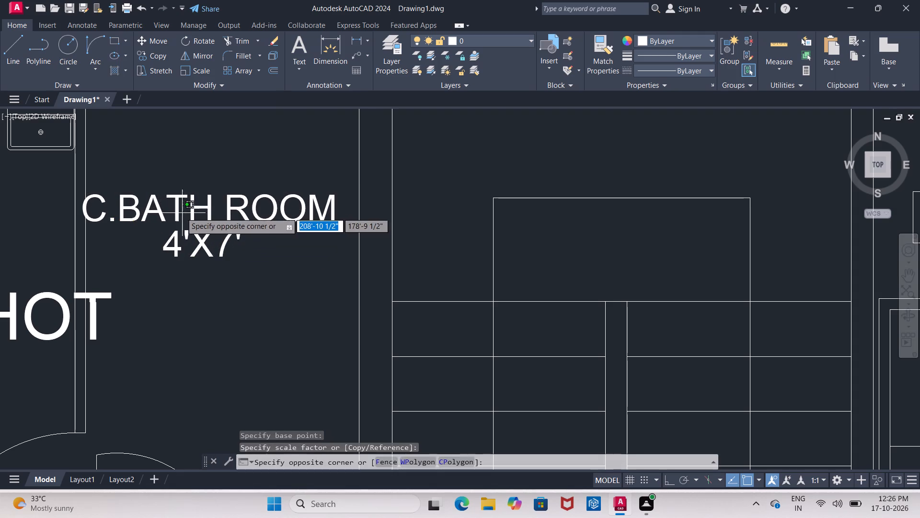
click(180, 212)
click(177, 212)
click(184, 238)
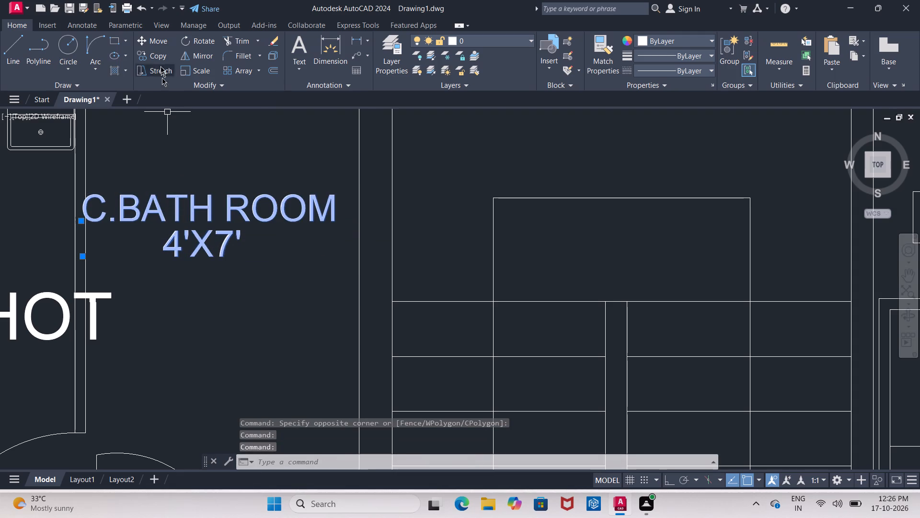
click(154, 42)
click(205, 200)
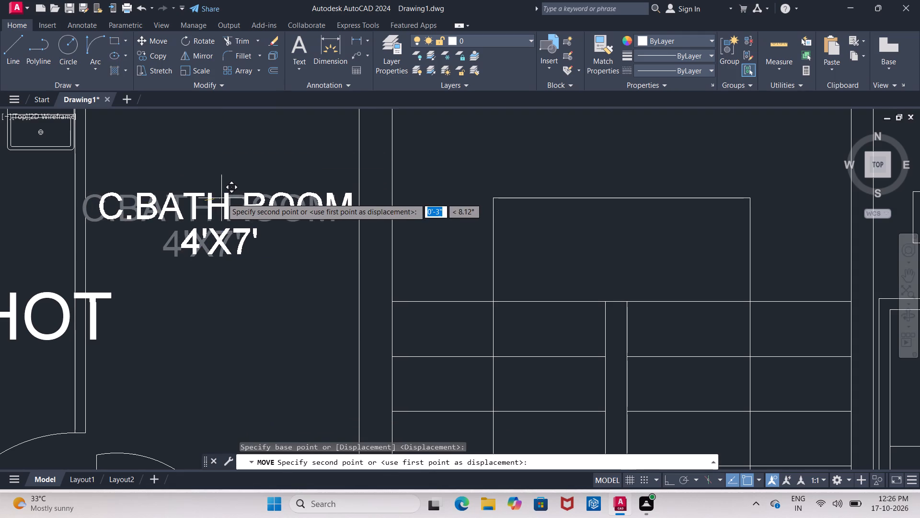
click(223, 198)
Set the text height of the BATHOT label to 9".
scroll(223, 198, down, 3)
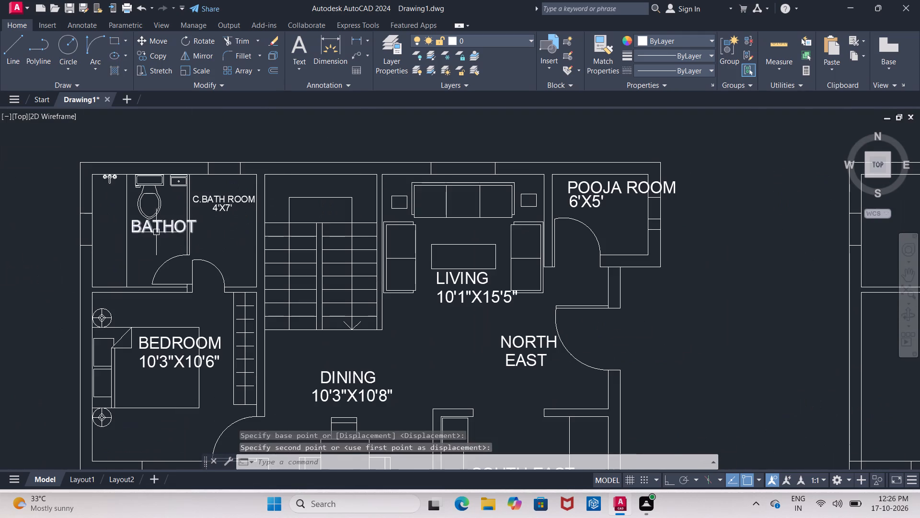
scroll(156, 232, up, 2)
click(140, 227)
right_click(140, 227)
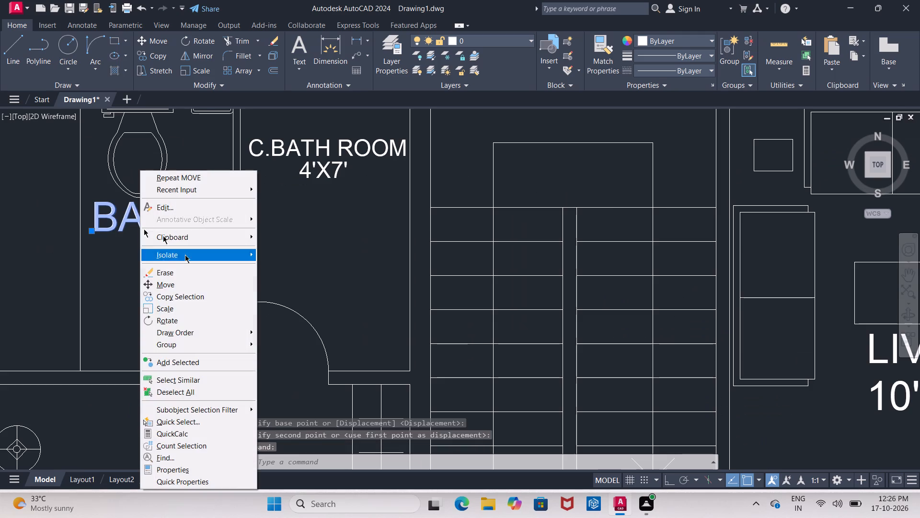
click(215, 467)
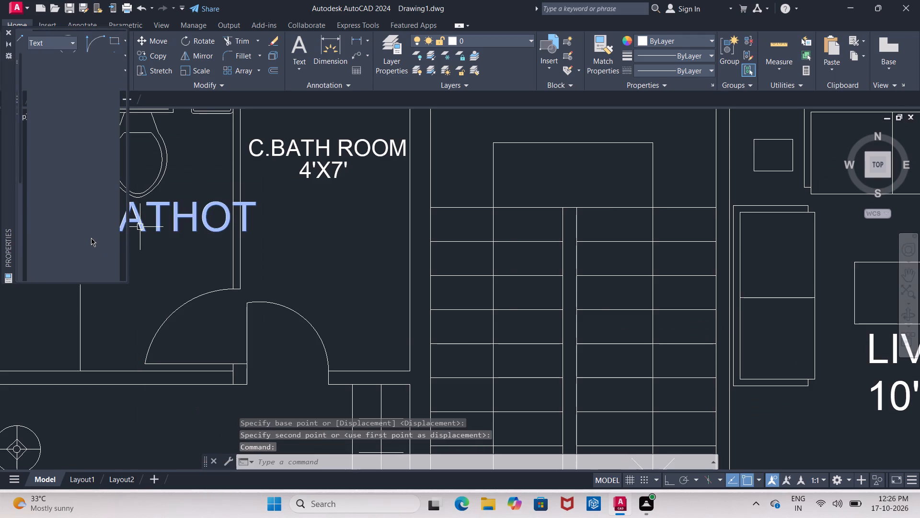
click(93, 278)
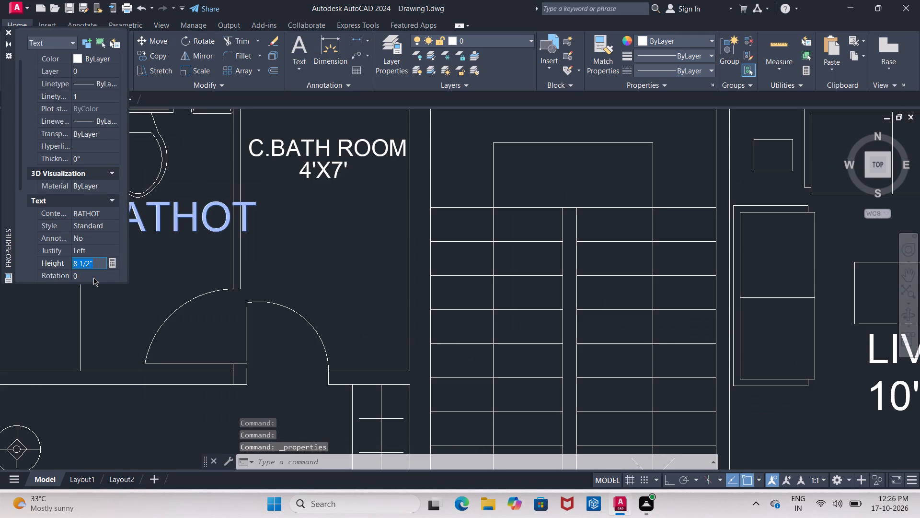
key(9)
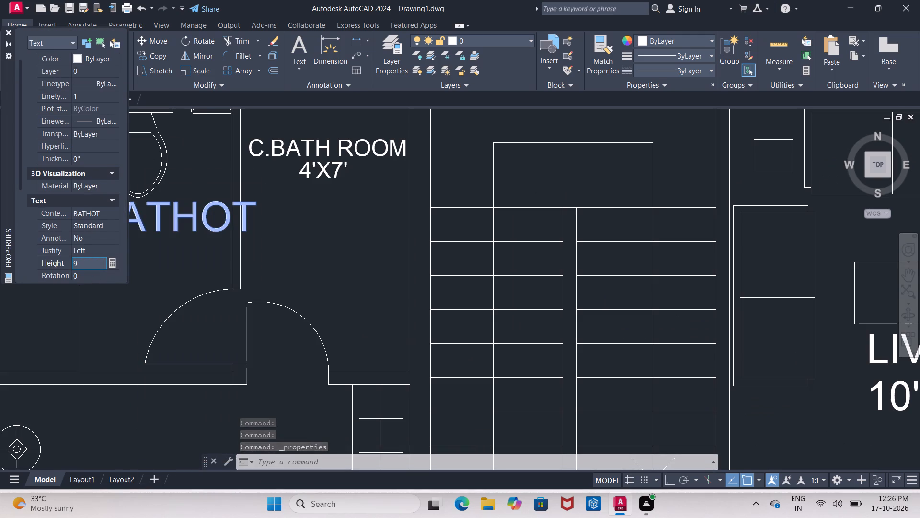
key(shift+quotedbl)
key(Return)
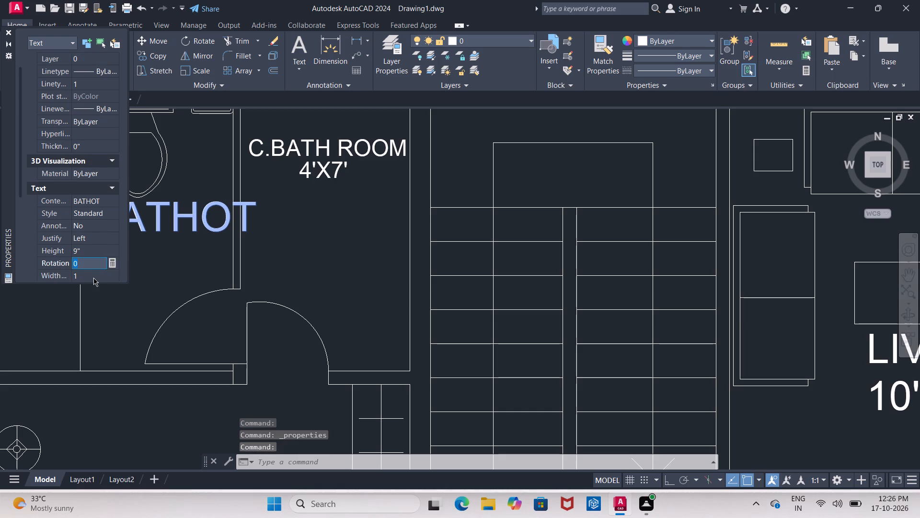
click(10, 32)
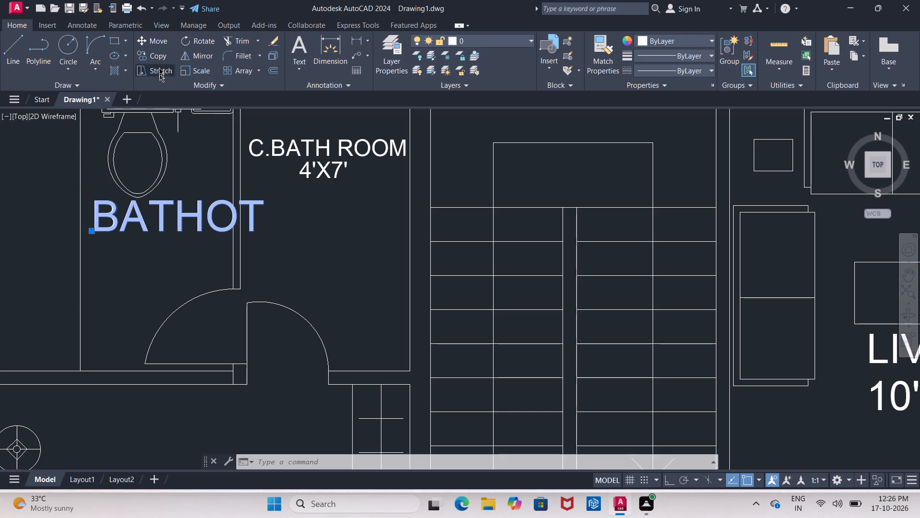
Scale the BATHOT label down freehand to about four-fifths of its size, fitting it within the bathroom walls.
click(184, 67)
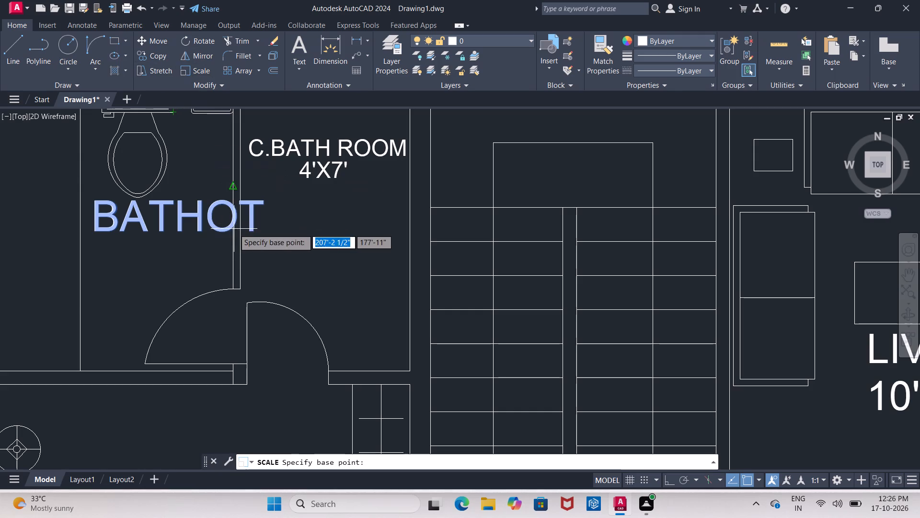
click(96, 233)
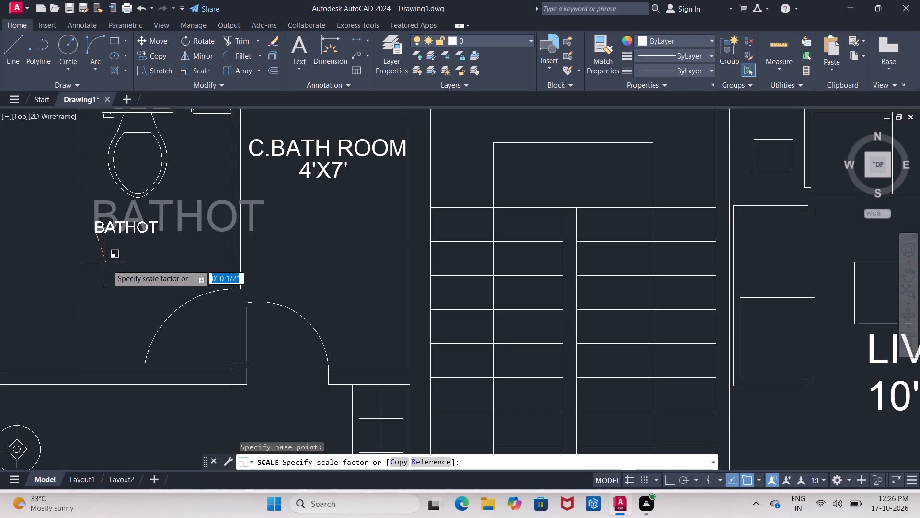
click(131, 294)
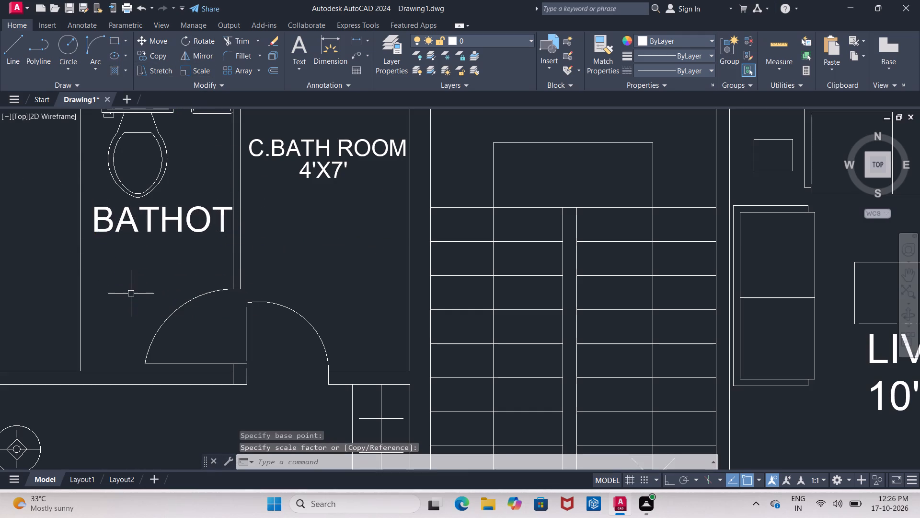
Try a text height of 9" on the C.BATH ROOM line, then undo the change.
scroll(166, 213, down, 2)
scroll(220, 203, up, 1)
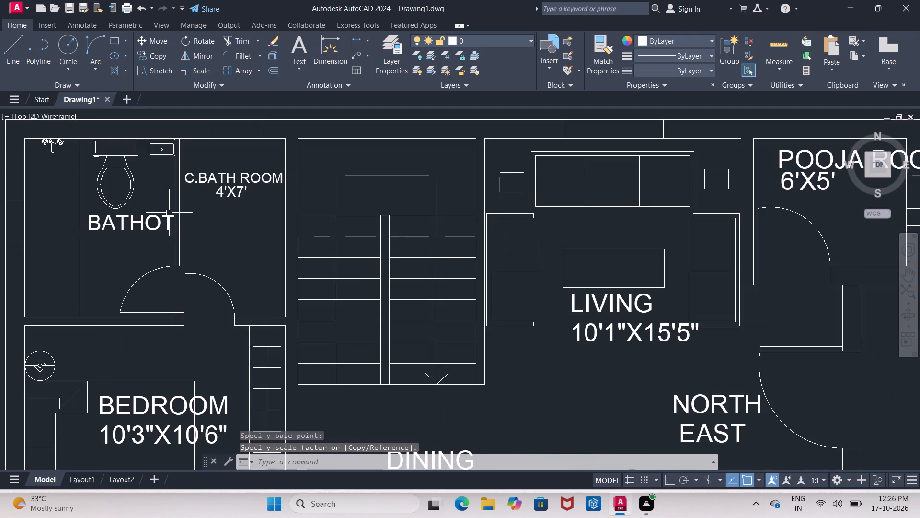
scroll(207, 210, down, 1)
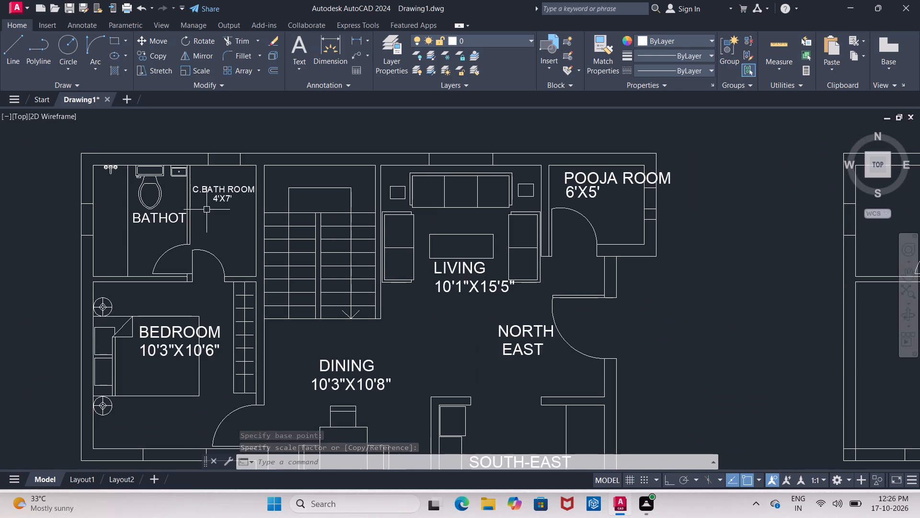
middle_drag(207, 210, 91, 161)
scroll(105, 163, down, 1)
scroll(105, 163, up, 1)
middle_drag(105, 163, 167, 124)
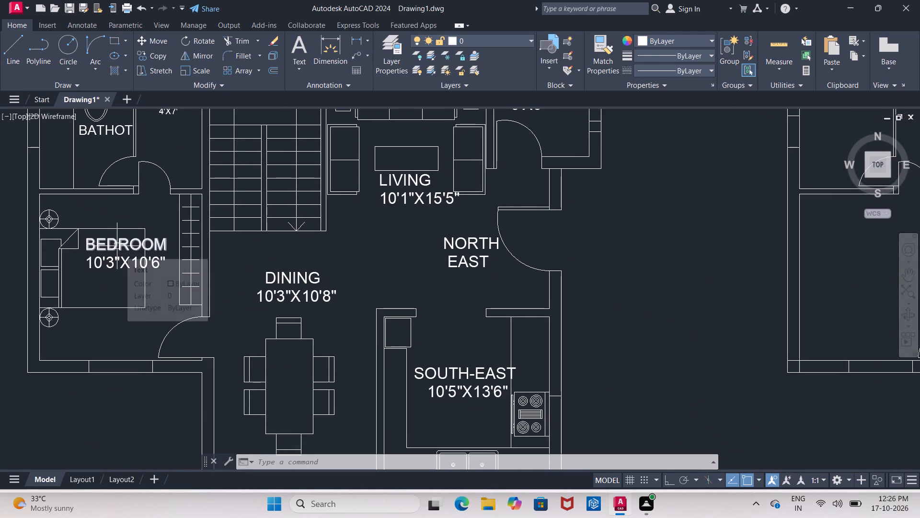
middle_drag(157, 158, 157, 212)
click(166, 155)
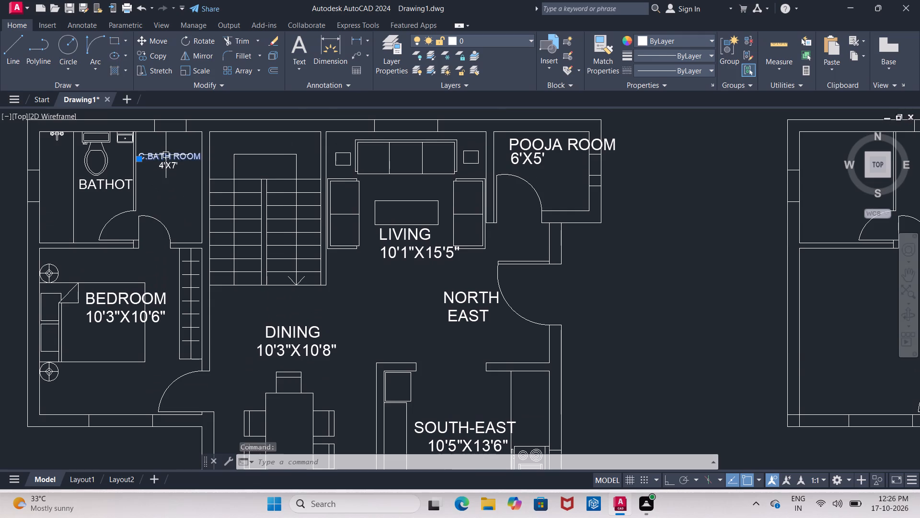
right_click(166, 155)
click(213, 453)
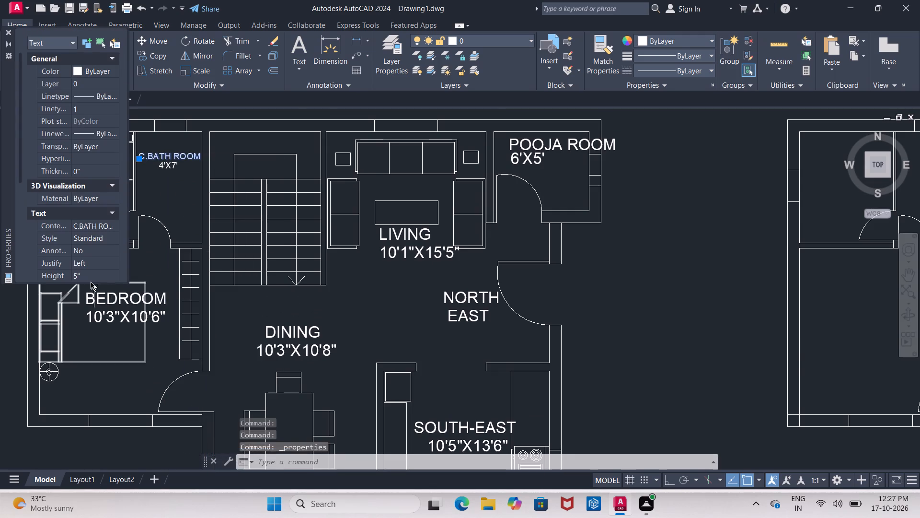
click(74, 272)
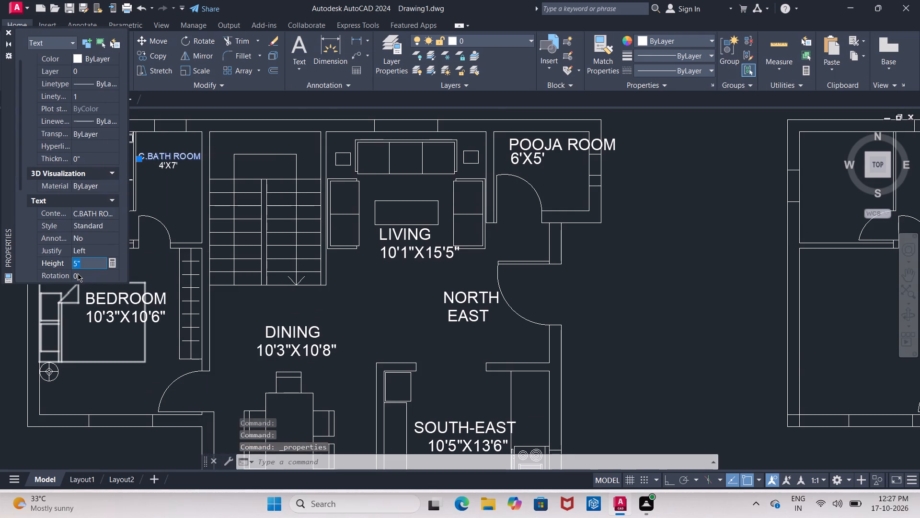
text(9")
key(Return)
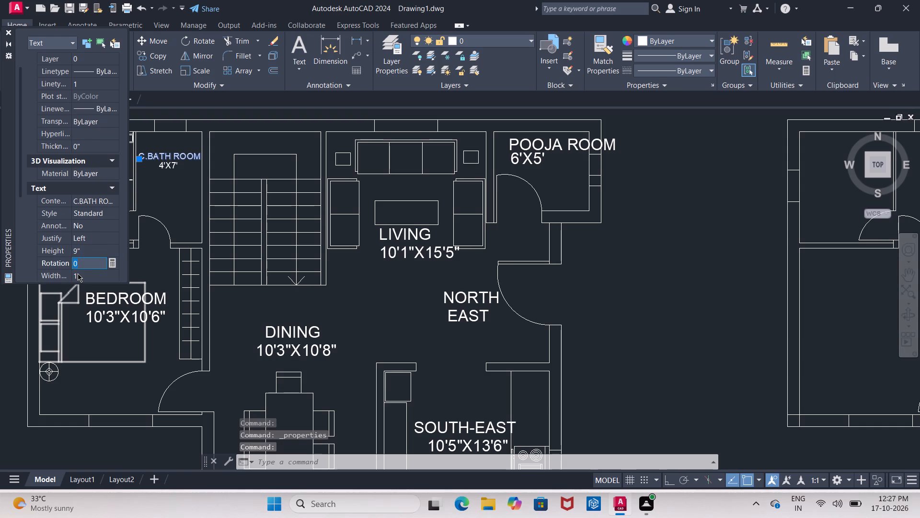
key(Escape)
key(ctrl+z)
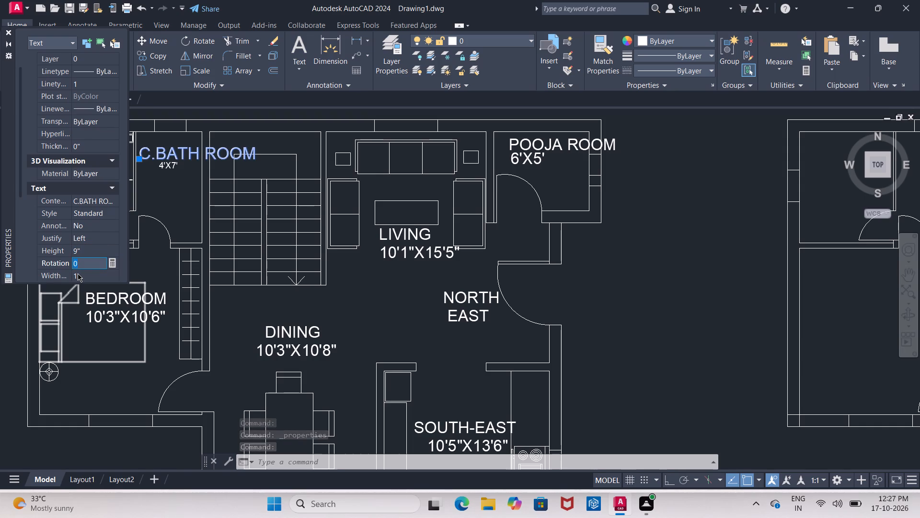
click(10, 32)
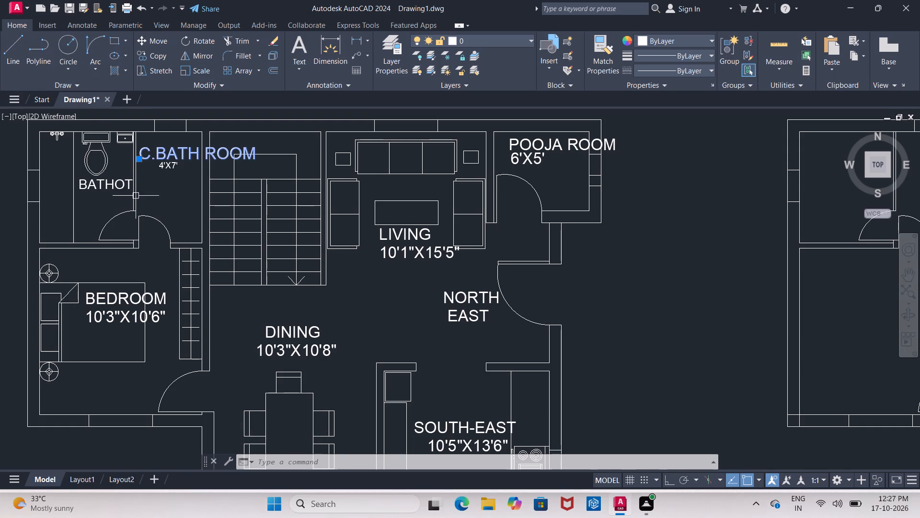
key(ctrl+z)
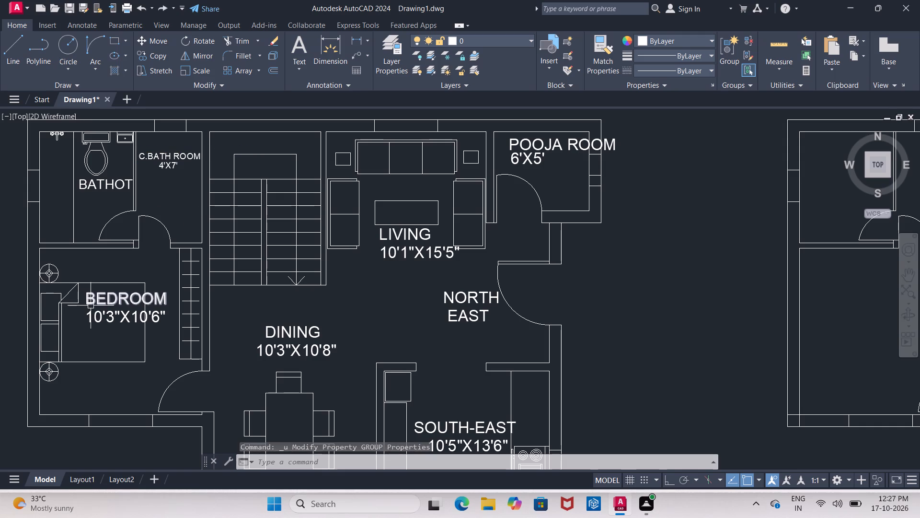
Set the text height of both the BEDROOM and 10'3"X10'6" lines to 9".
click(101, 300)
right_click(101, 300)
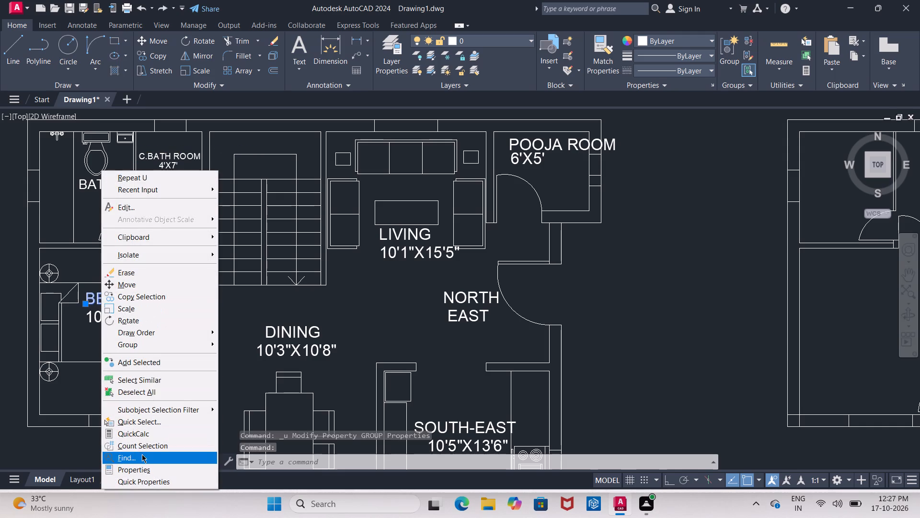
key(Escape)
click(121, 321)
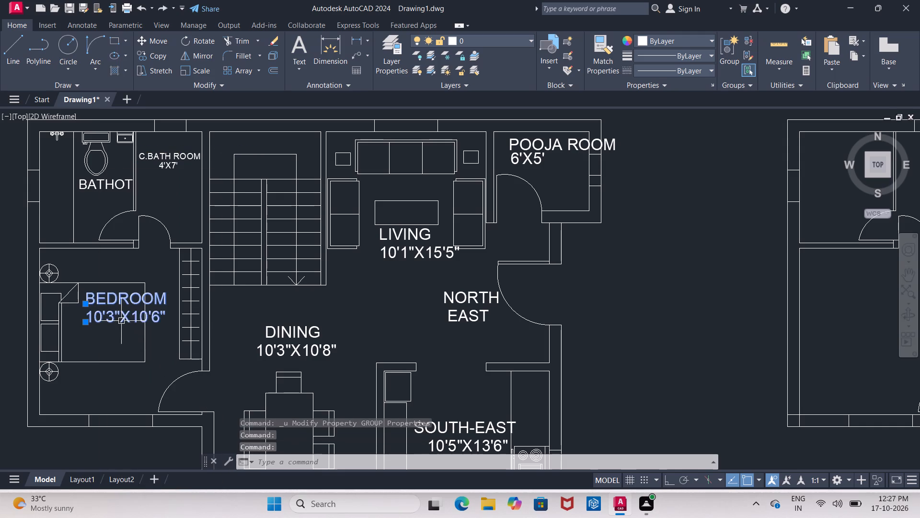
right_click(121, 321)
click(162, 304)
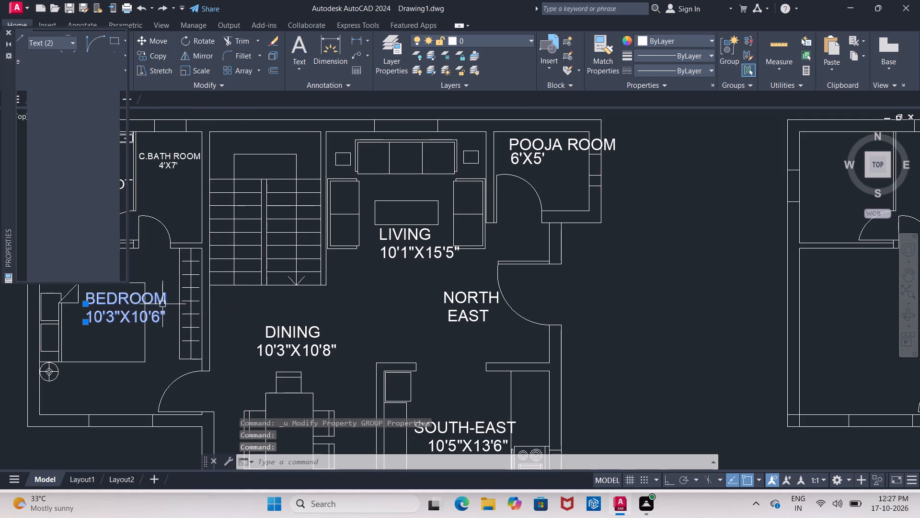
click(82, 271)
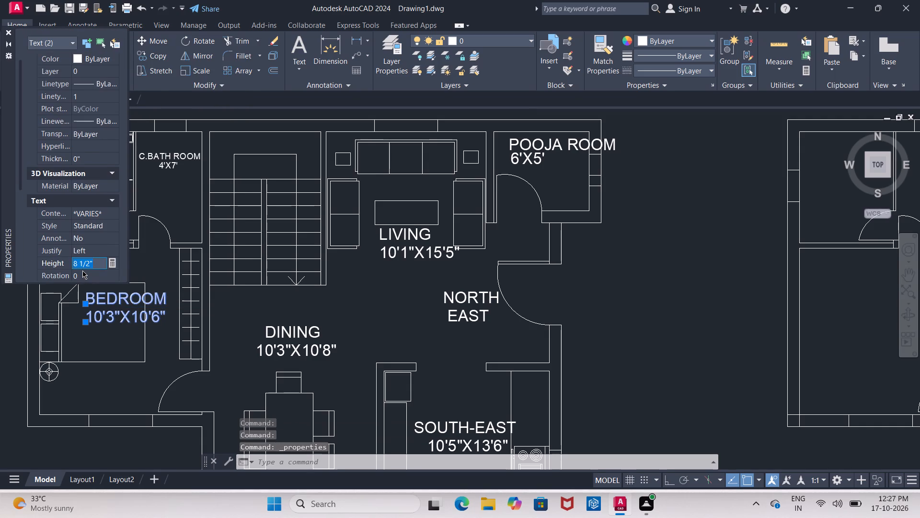
text(9")
key(Return)
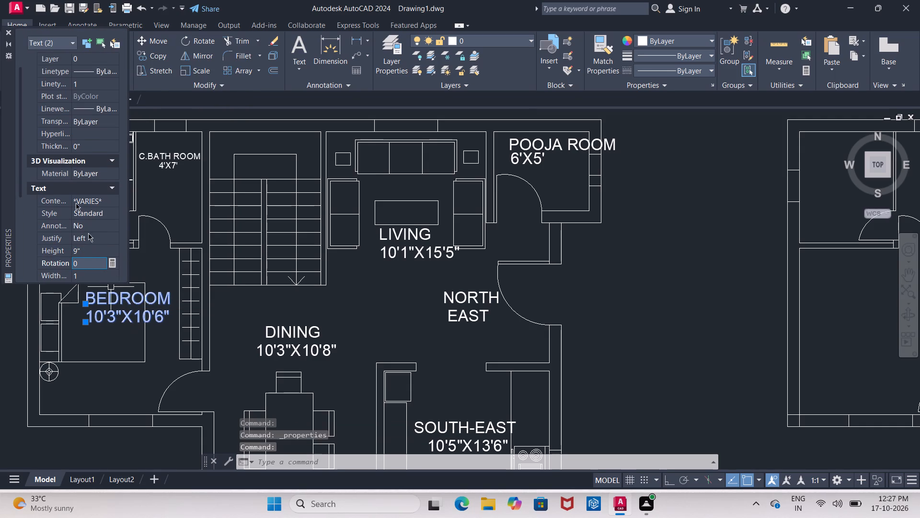
click(7, 31)
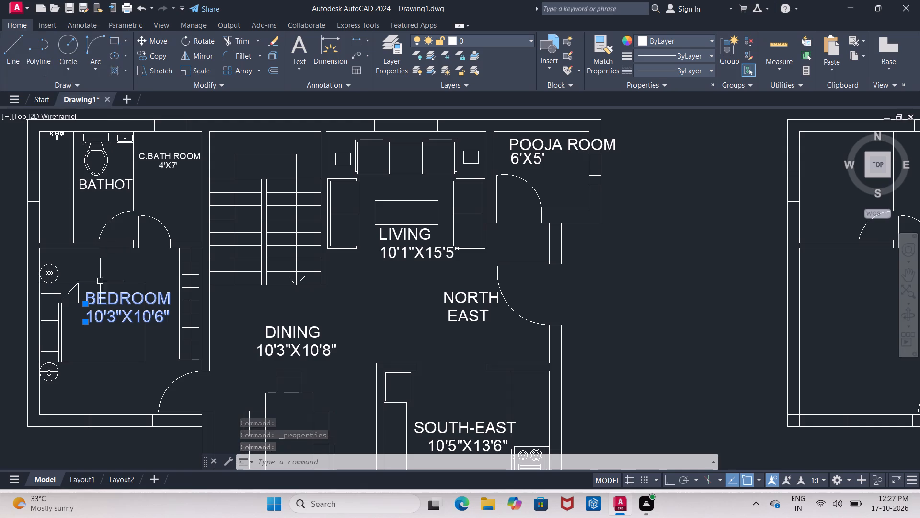
Scale both lines of the BEDROOM label up freehand to about 1.1 times their size, from the label's lower-left corner.
click(190, 72)
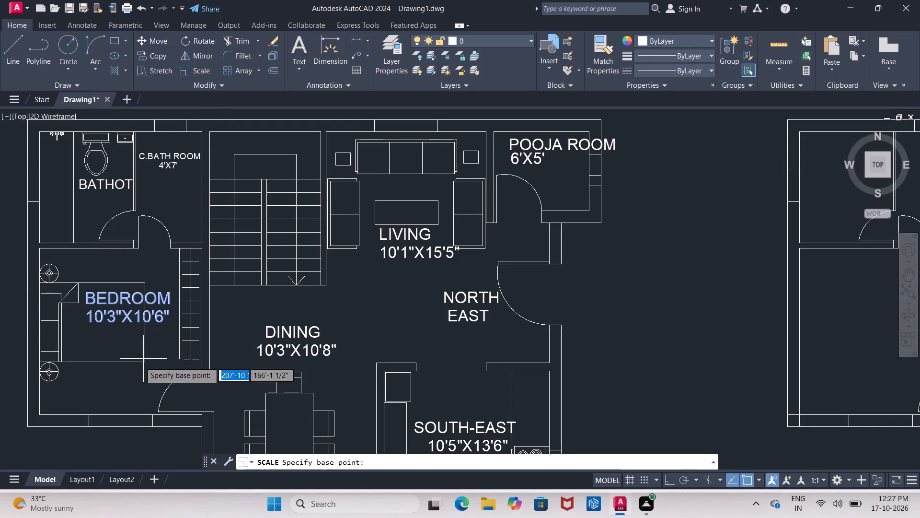
click(87, 321)
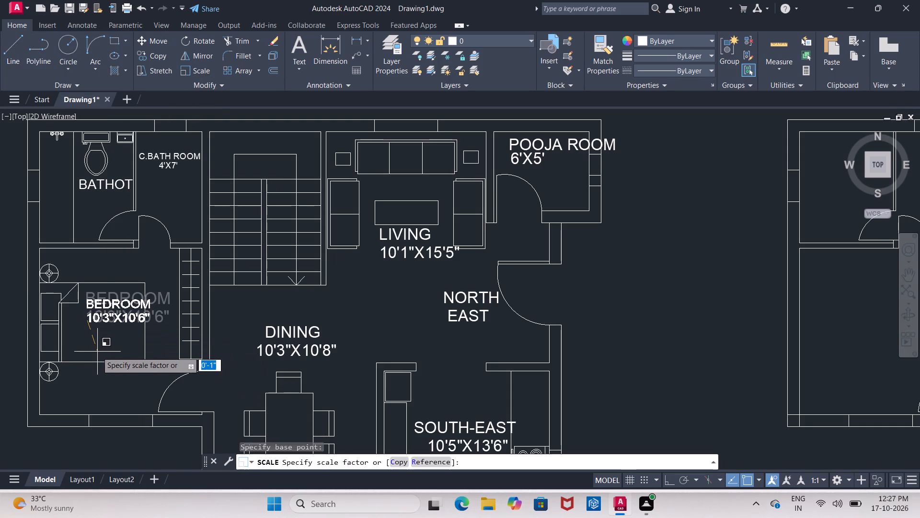
click(96, 369)
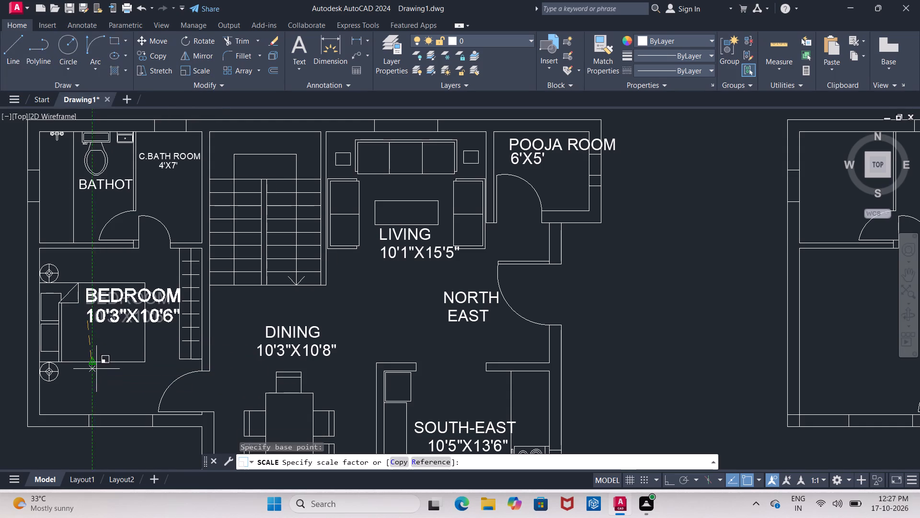
Move the BEDROOM and 10'3"X10'6" lines down and to the left onto the bed, clear of the wardrobe.
click(82, 276)
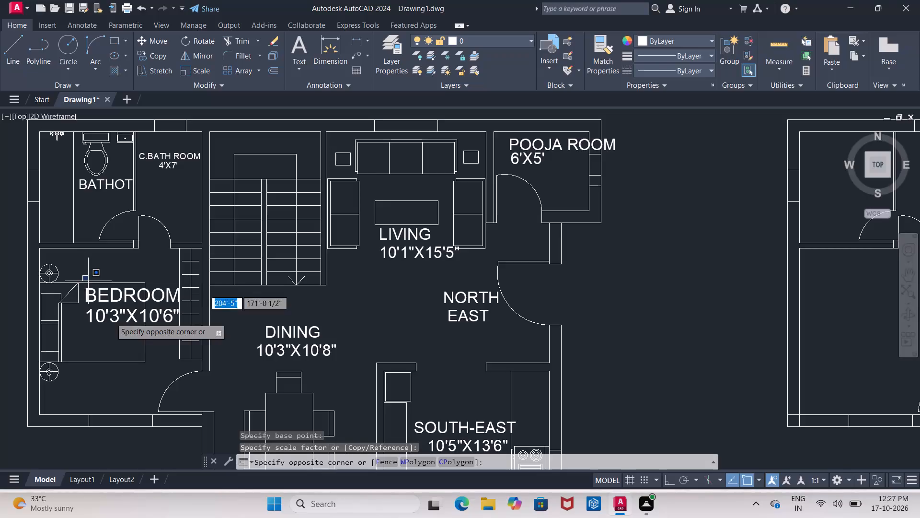
click(181, 371)
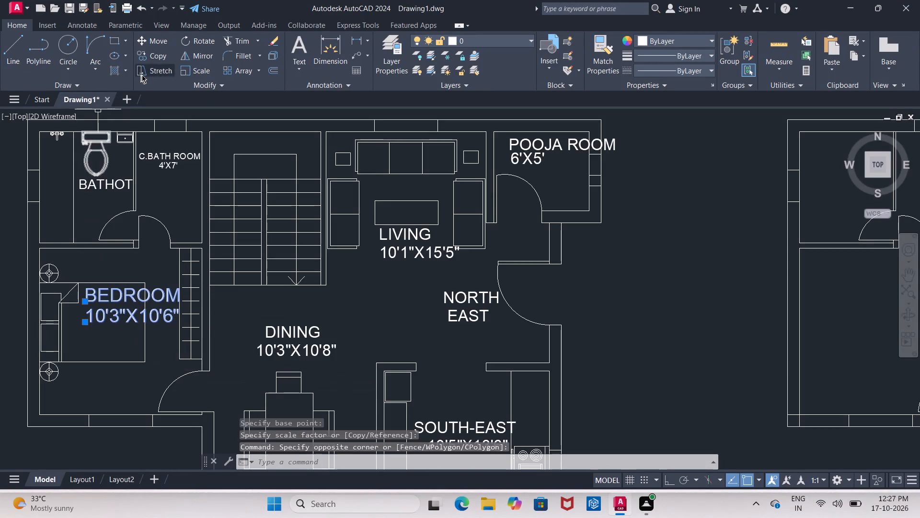
click(153, 42)
click(133, 310)
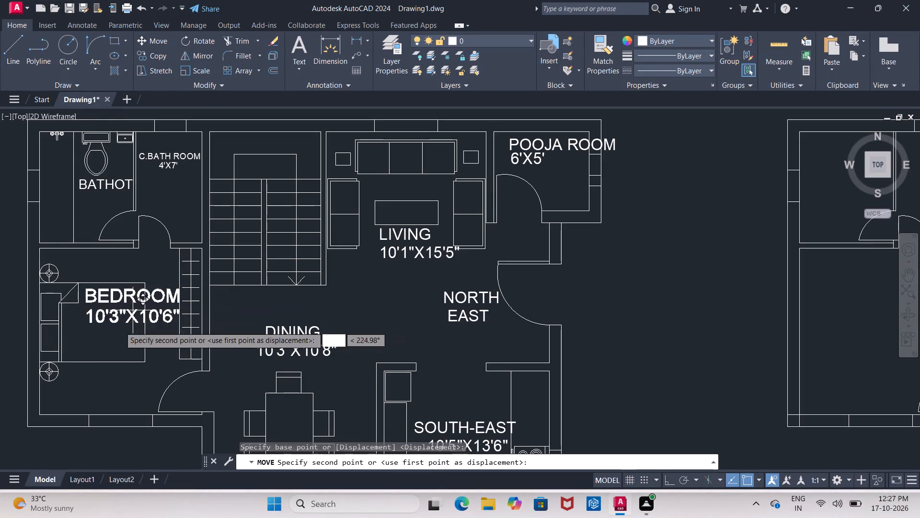
click(111, 335)
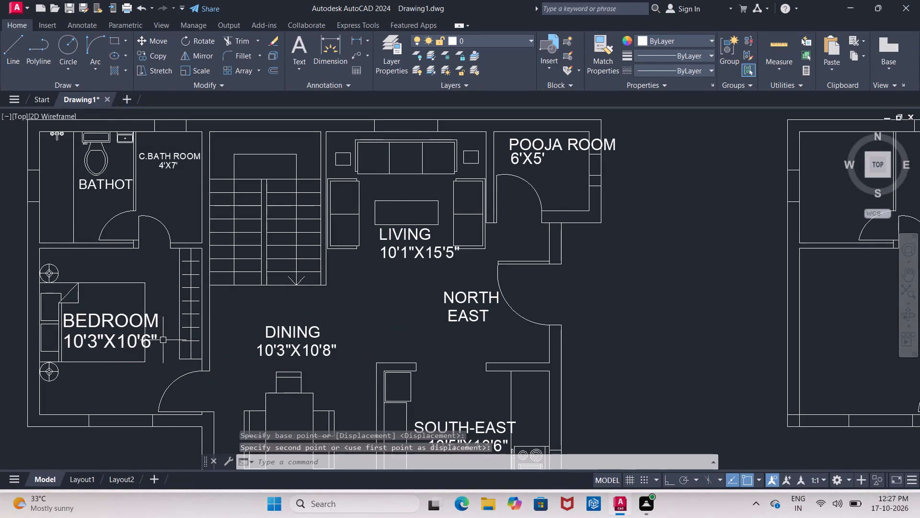
Set the text height of both the DINING and 10'3"X10'8" lines to 9".
scroll(164, 338, down, 1)
middle_drag(162, 337, 74, 272)
scroll(137, 300, up, 1)
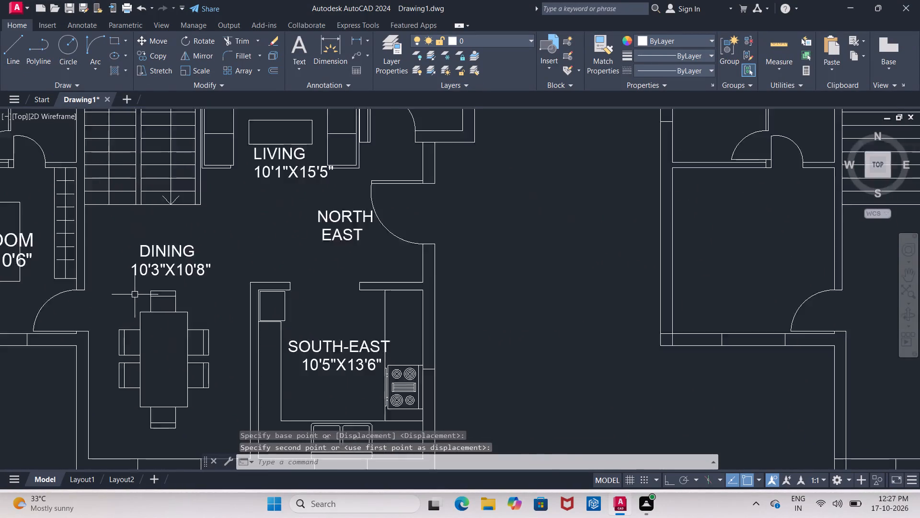
scroll(135, 292, up, 1)
click(123, 208)
click(256, 279)
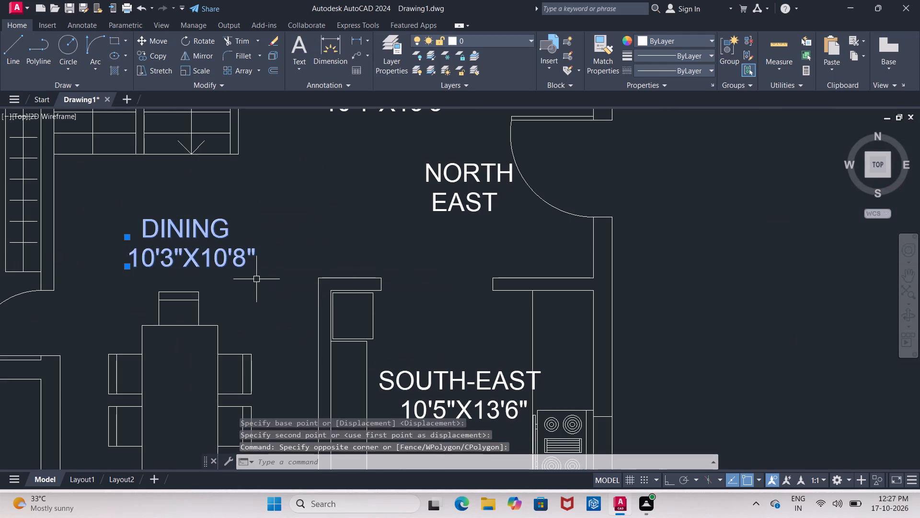
right_click(256, 279)
click(278, 257)
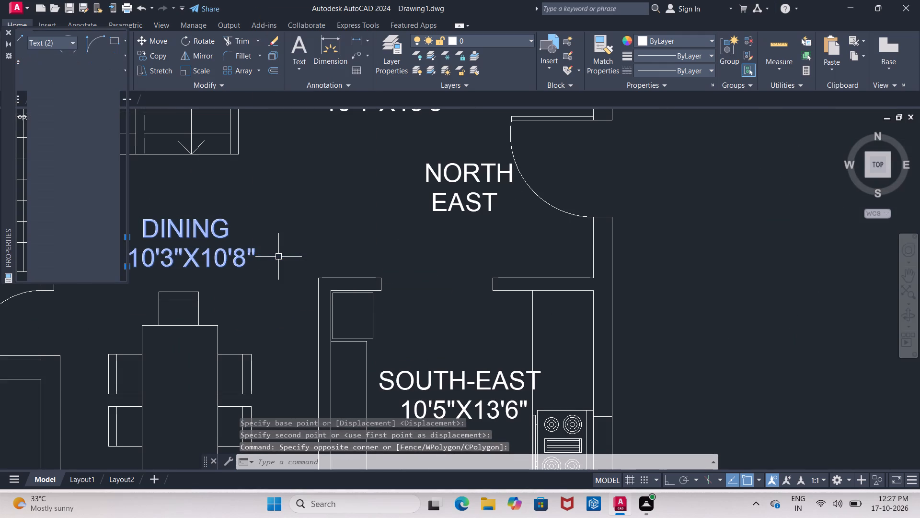
click(105, 274)
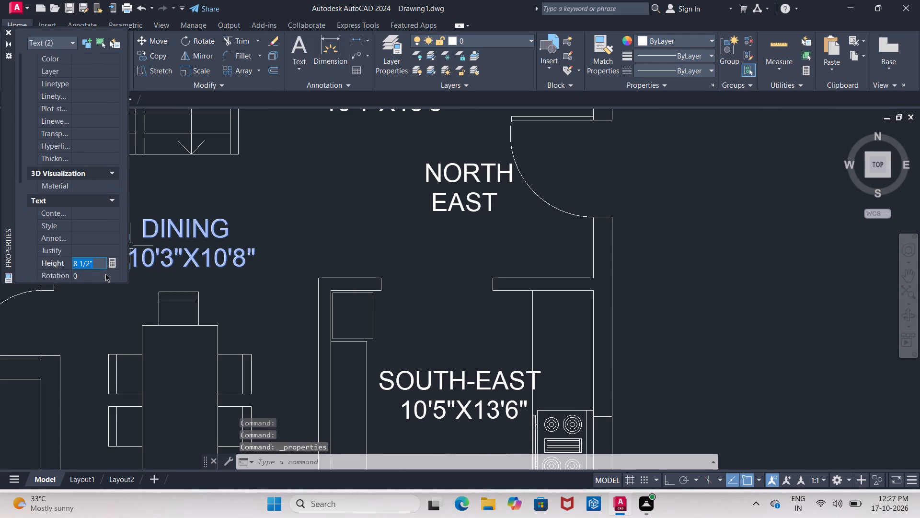
text(9')
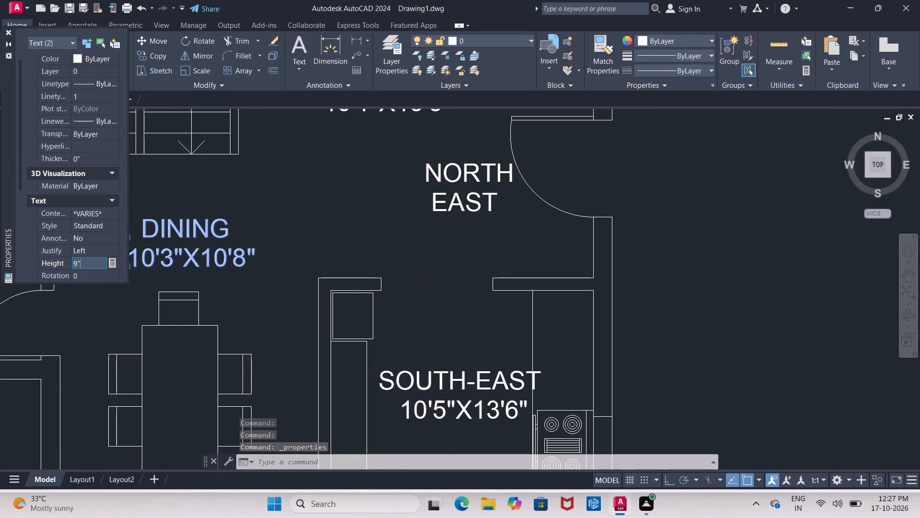
key(Return)
click(354, 244)
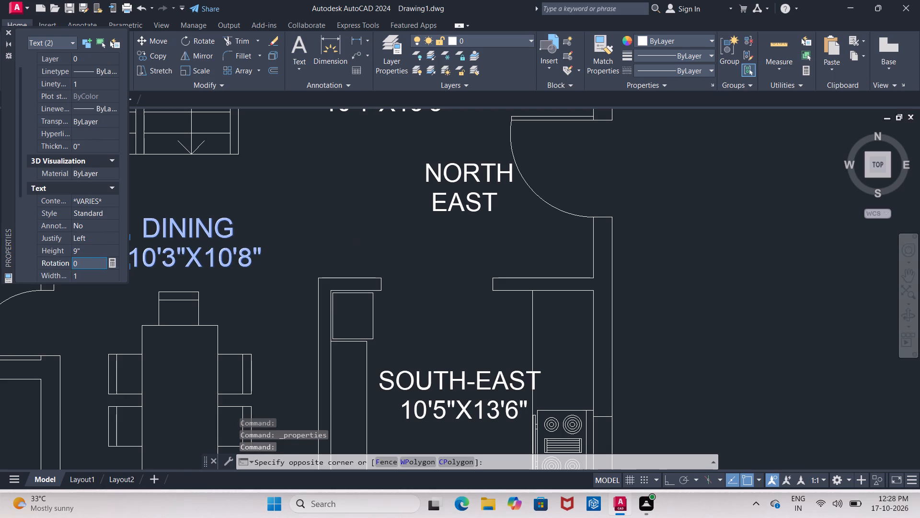
key(Escape)
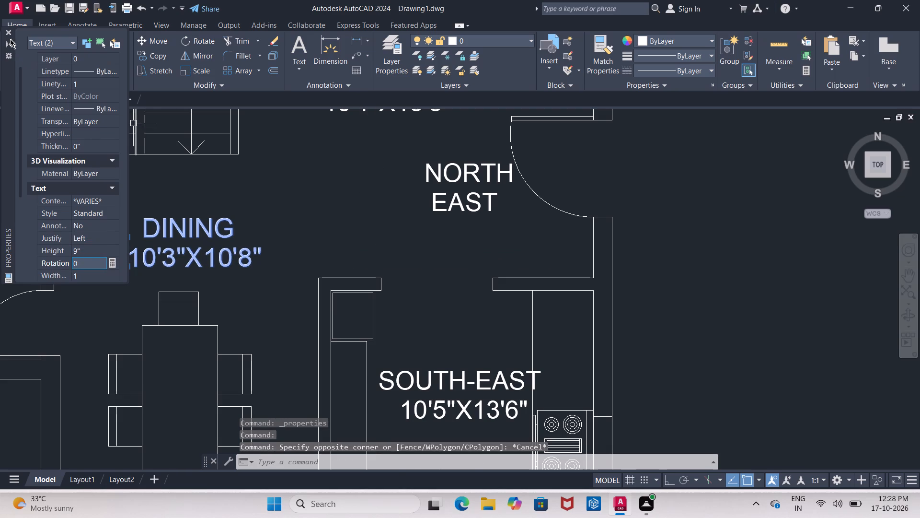
click(7, 31)
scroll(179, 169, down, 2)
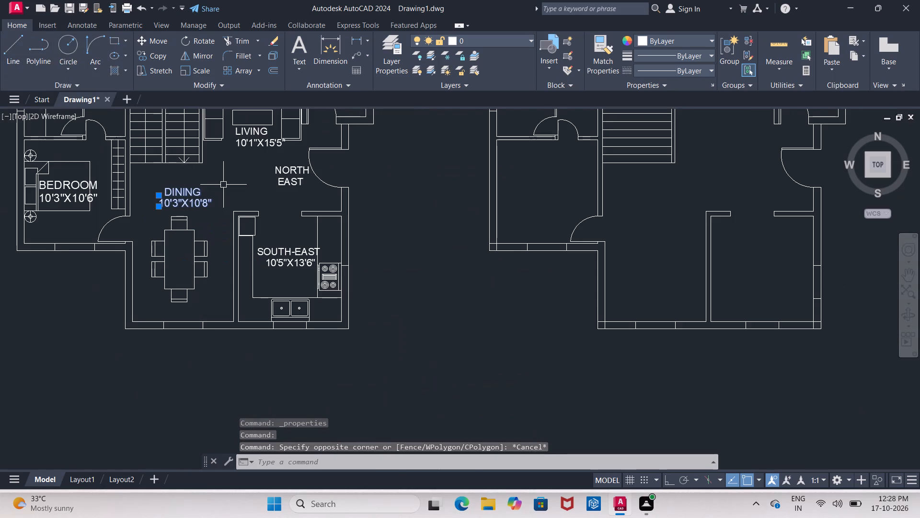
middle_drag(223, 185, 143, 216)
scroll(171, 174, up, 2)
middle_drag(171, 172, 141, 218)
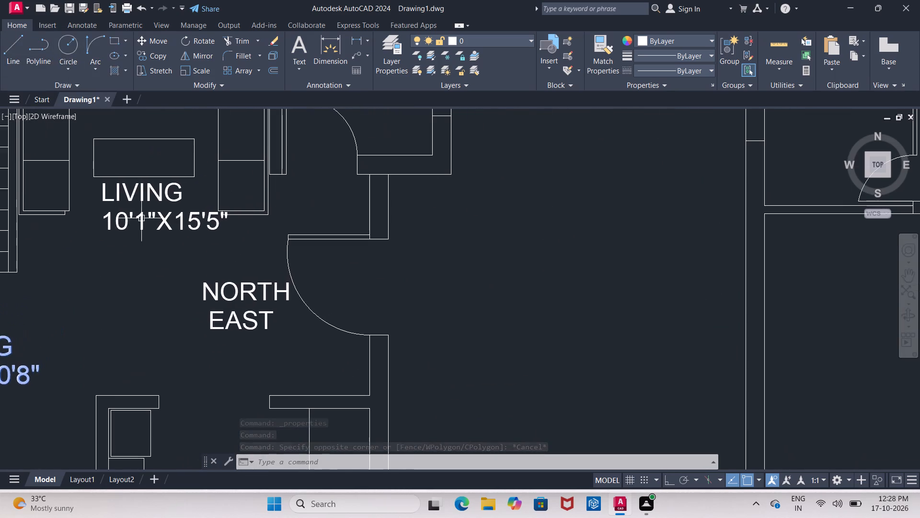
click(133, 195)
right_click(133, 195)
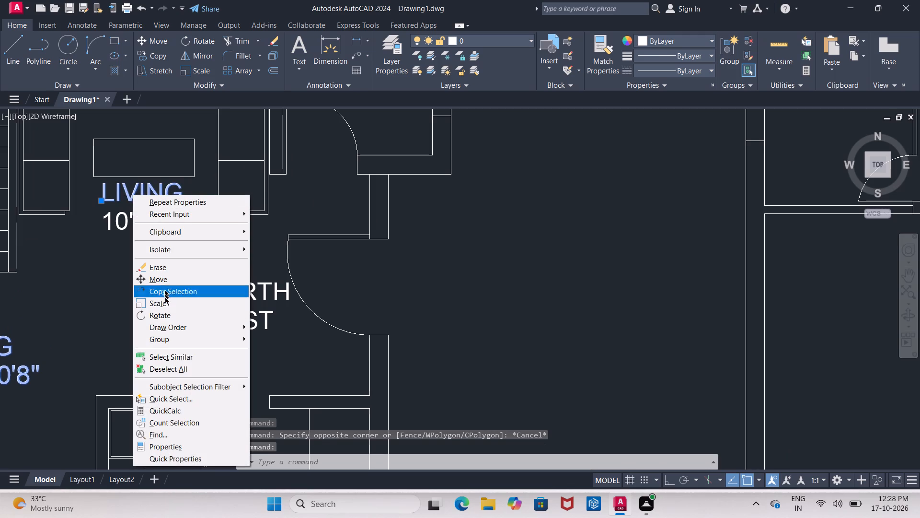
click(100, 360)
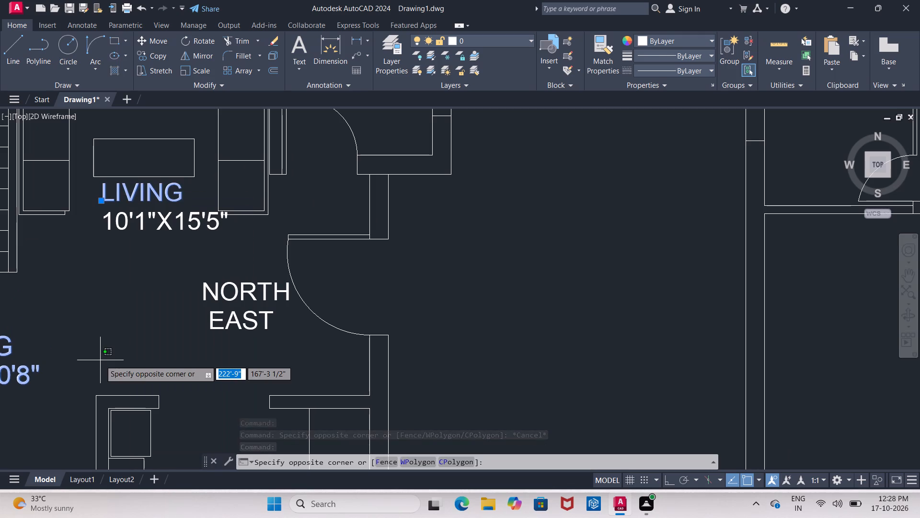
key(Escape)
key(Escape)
Indent the LIVING text with three leading spaces to centre it above its 10'1"X15'5" line.
triple_click(143, 195)
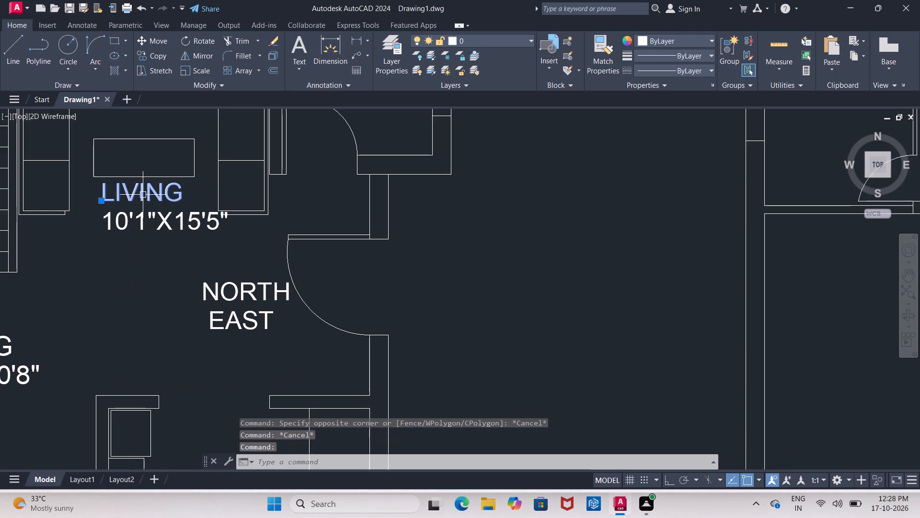
click(143, 195)
click(103, 195)
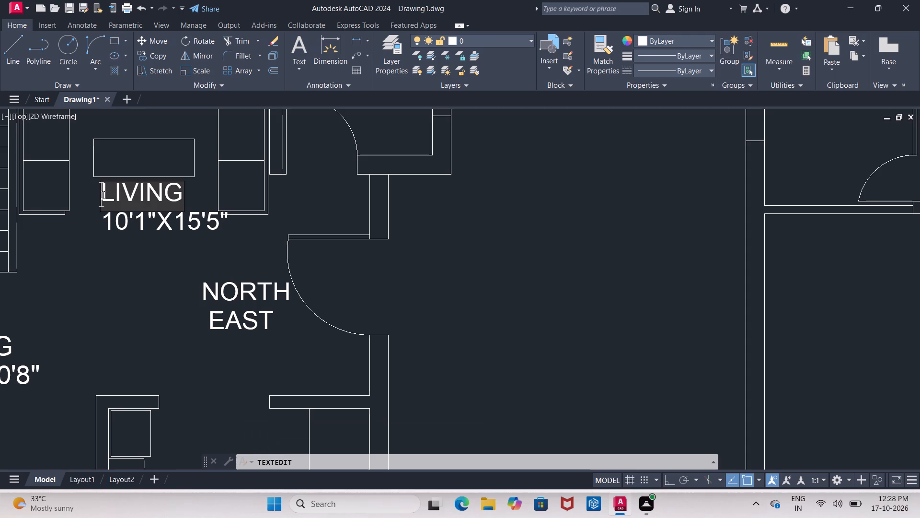
key(space)
key(space)
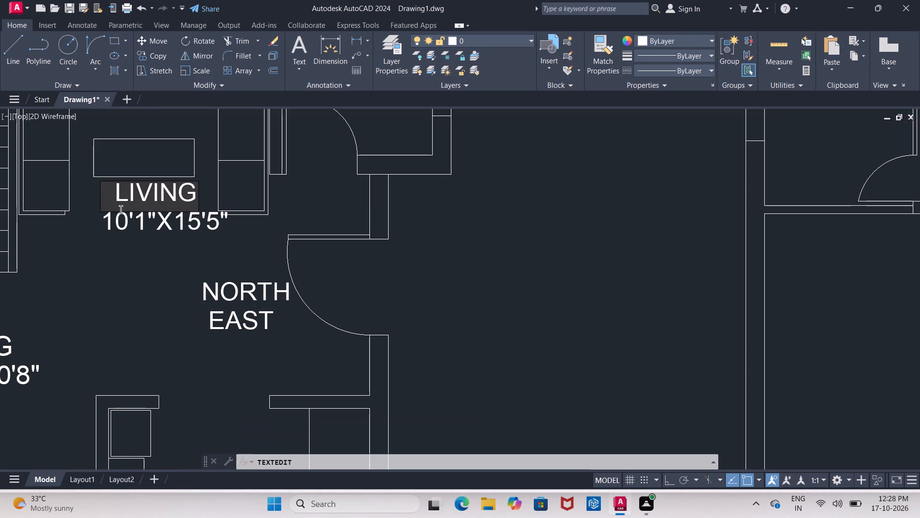
key(space)
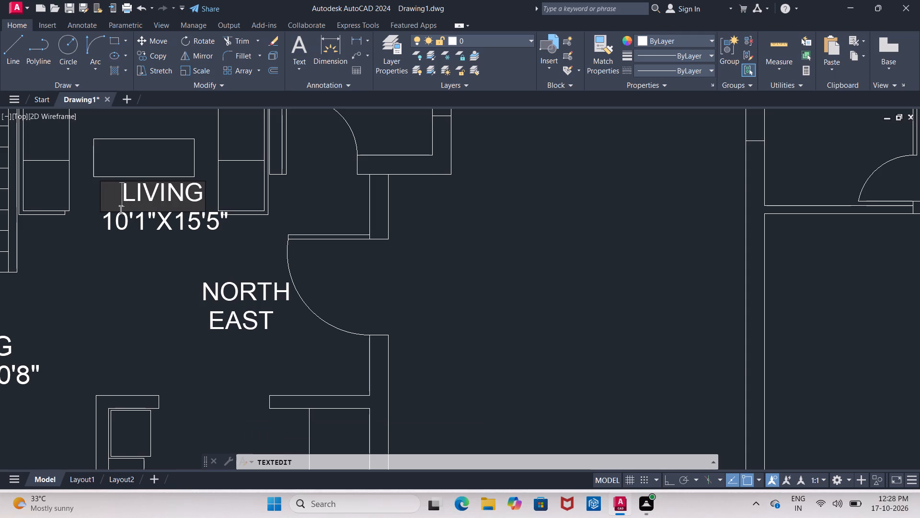
click(188, 274)
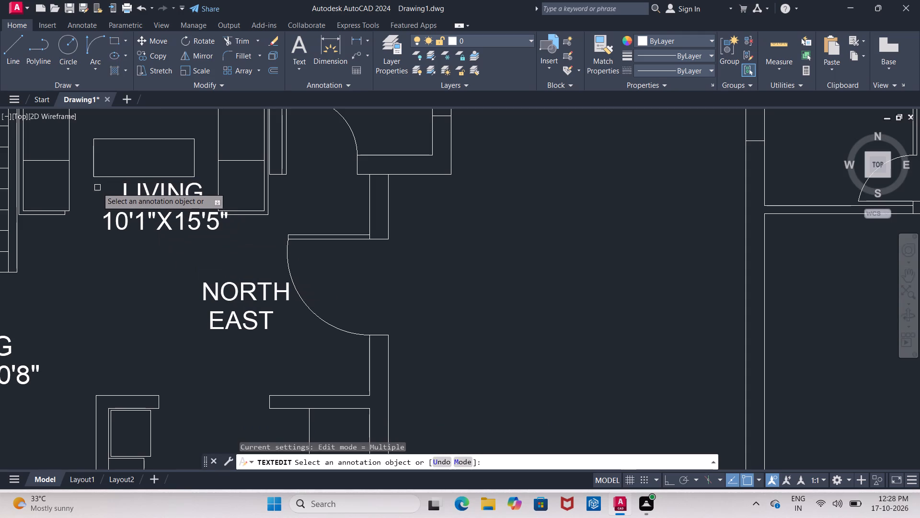
key(Escape)
Move the LIVING and 10'1"X15'5" lines slightly down and to the left, below the coffee table and between the sofas.
click(95, 182)
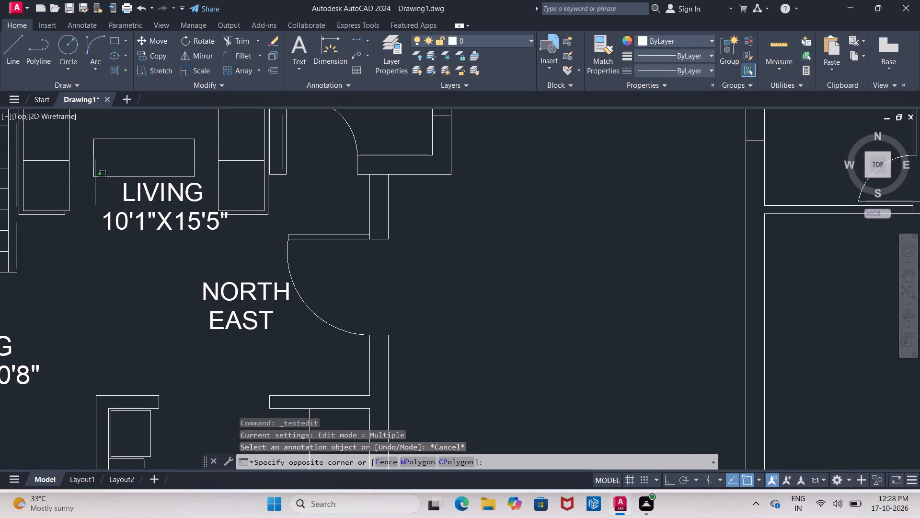
click(235, 273)
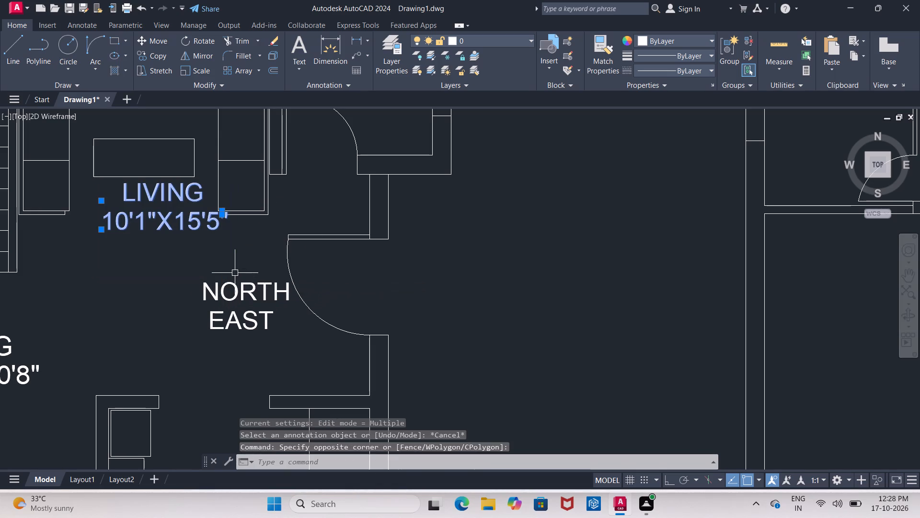
click(158, 45)
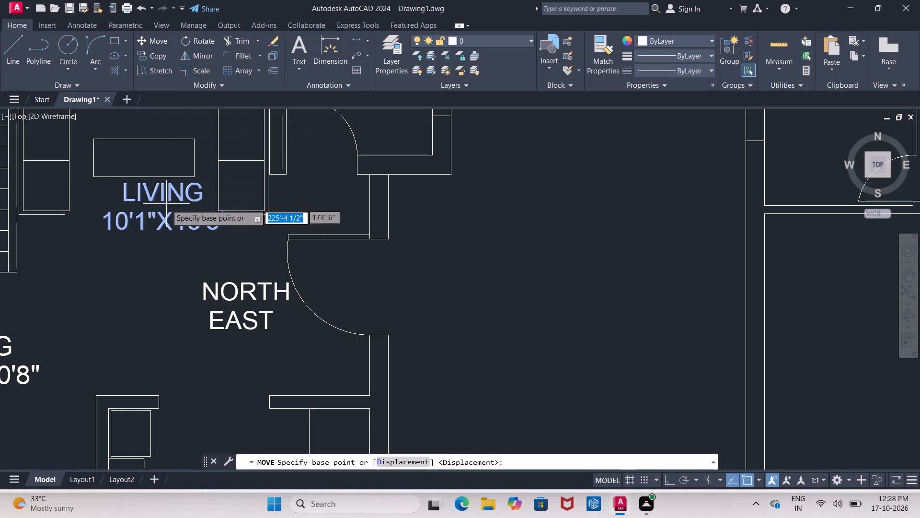
click(166, 204)
click(153, 215)
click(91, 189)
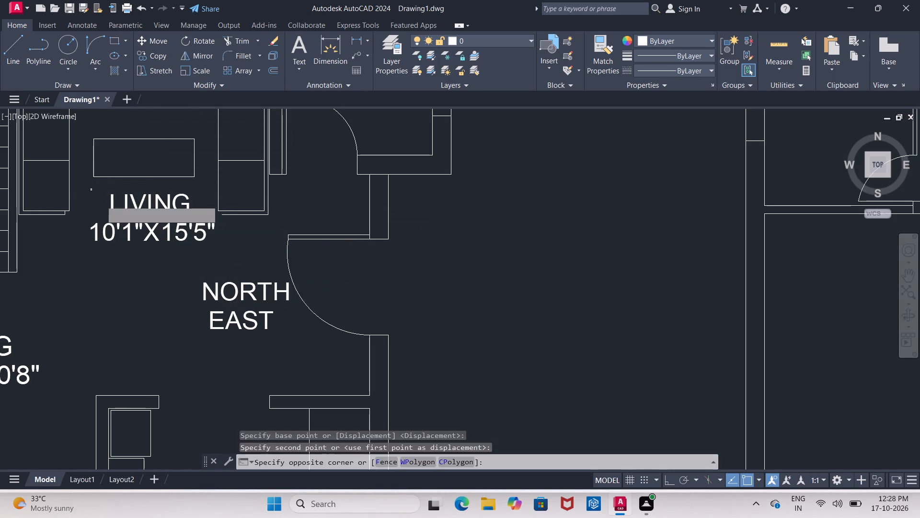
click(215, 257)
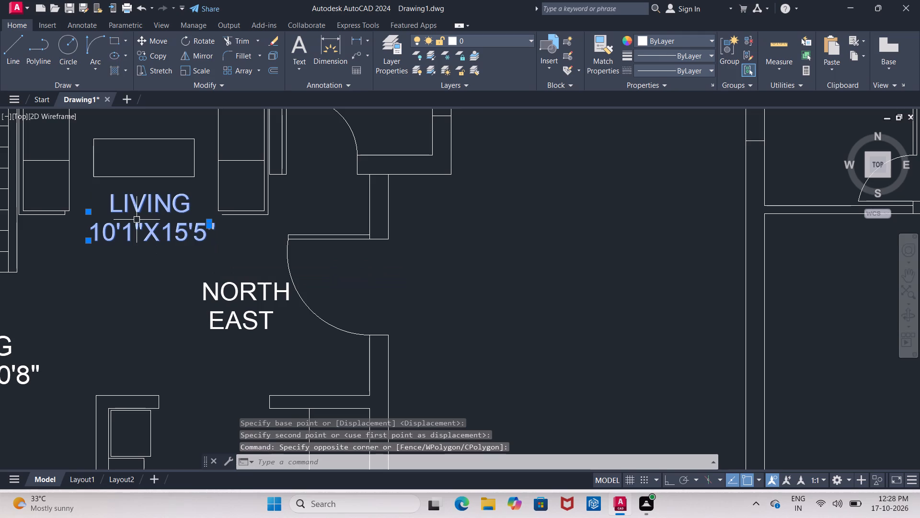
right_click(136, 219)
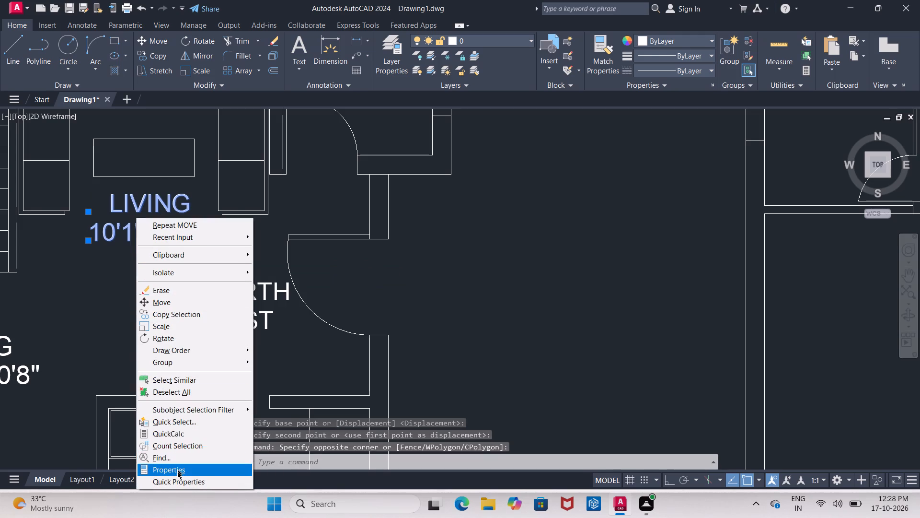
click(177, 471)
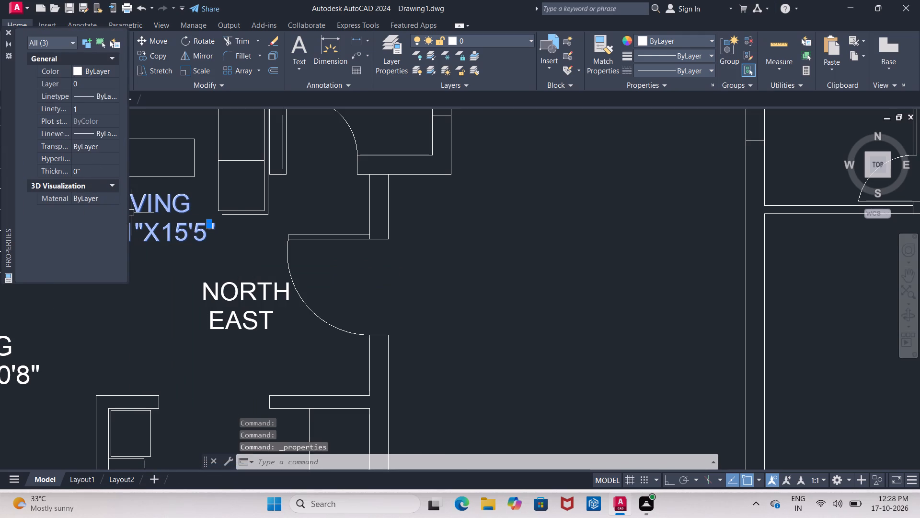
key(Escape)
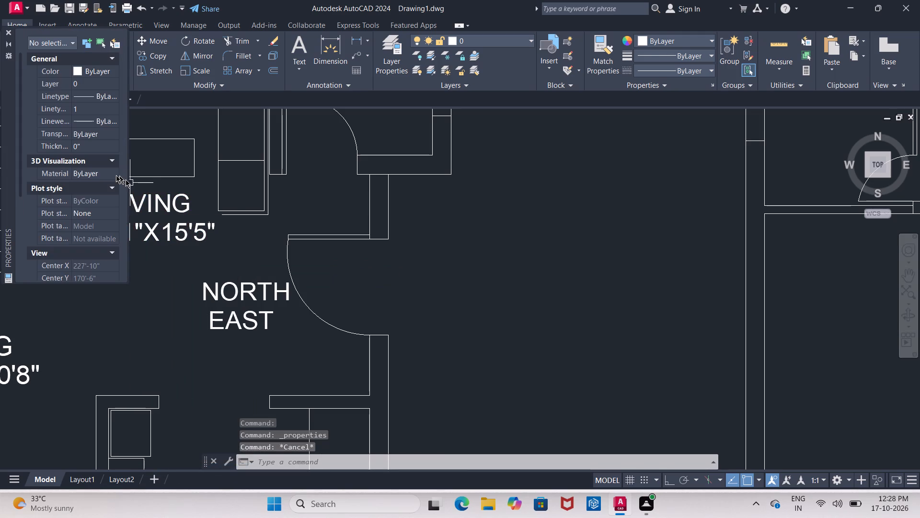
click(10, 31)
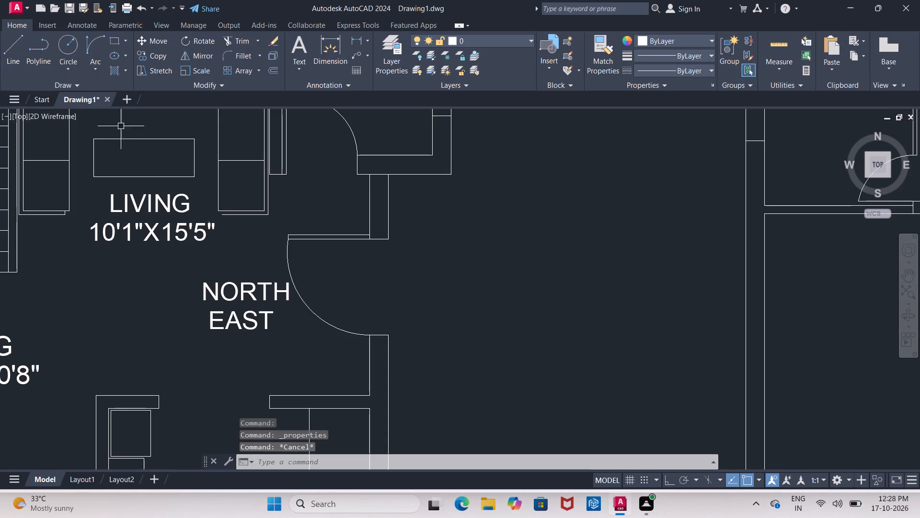
Set the text height of both the LIVING and 10'1"X15'5" lines to 9".
click(125, 201)
right_click(130, 233)
click(130, 233)
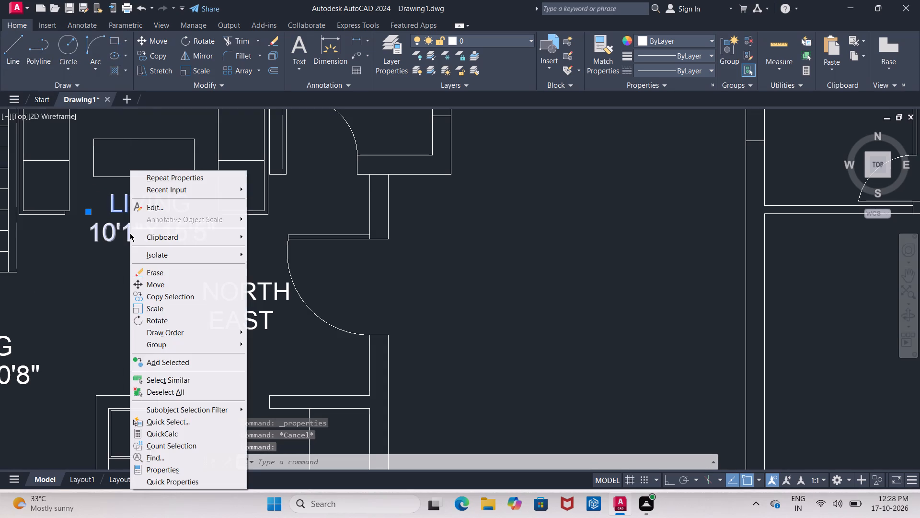
click(113, 230)
click(113, 230)
right_click(113, 230)
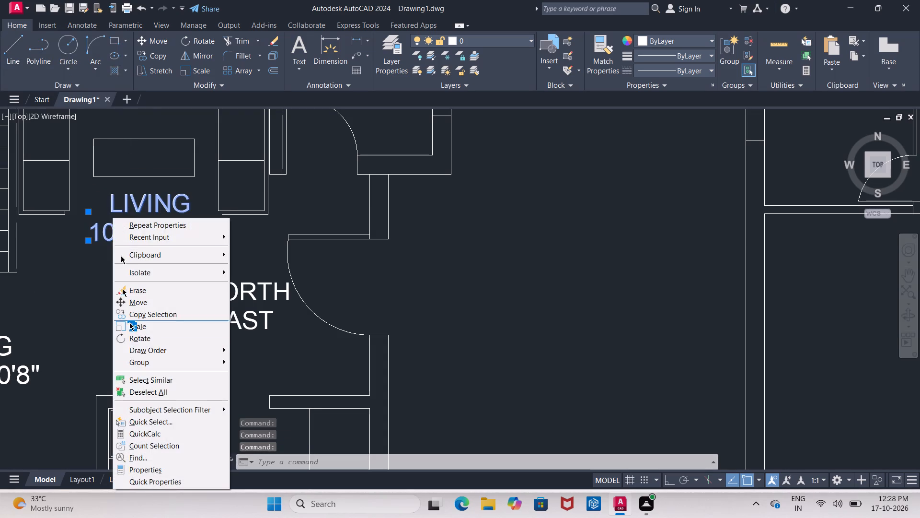
click(161, 471)
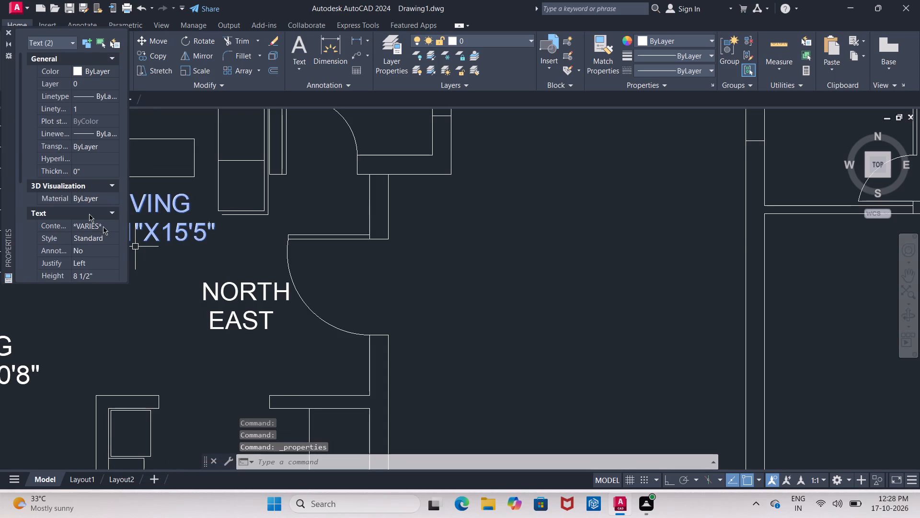
click(86, 279)
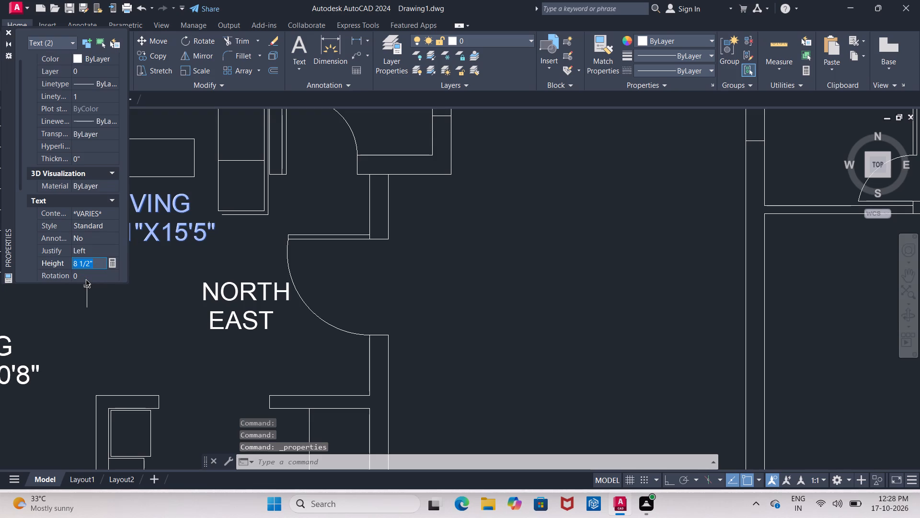
key(9)
key(shift+quotedbl)
key(Return)
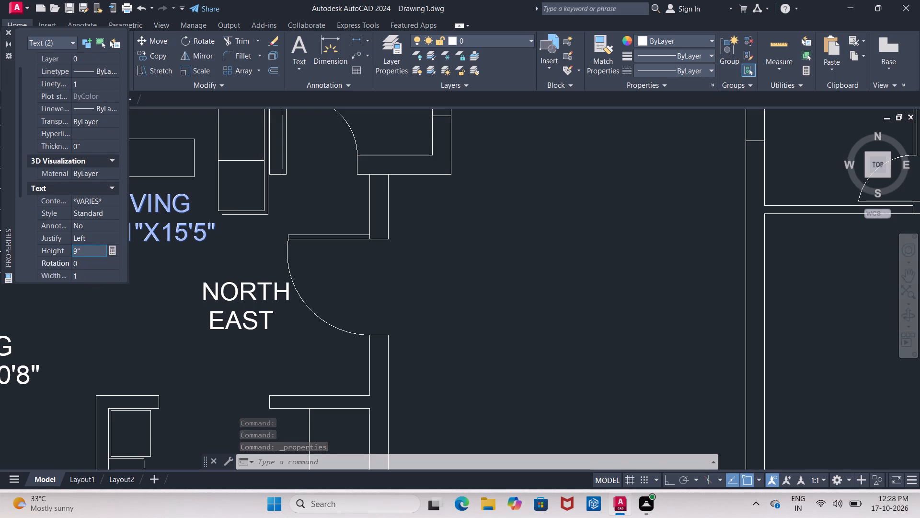
key(Escape)
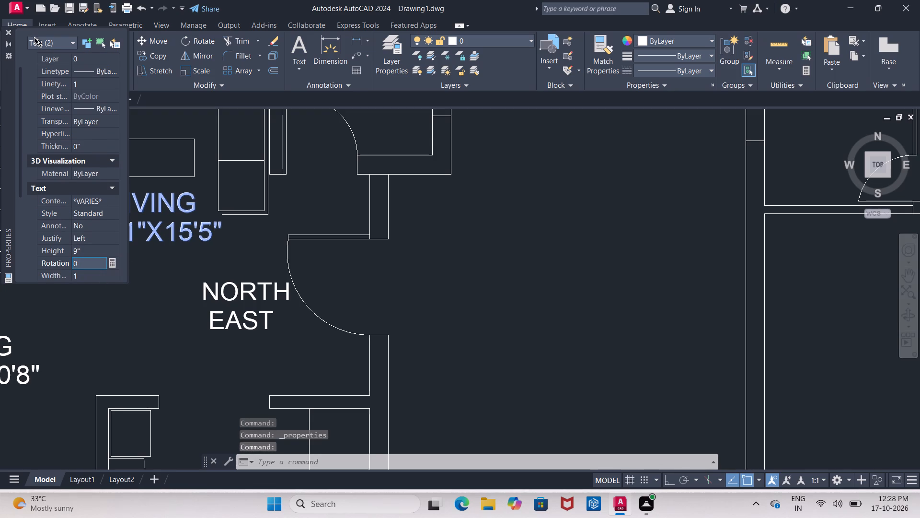
click(10, 30)
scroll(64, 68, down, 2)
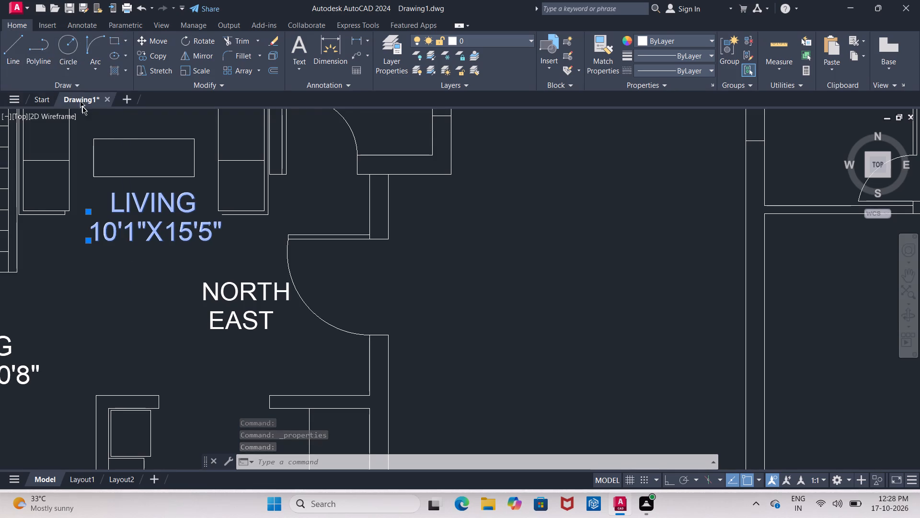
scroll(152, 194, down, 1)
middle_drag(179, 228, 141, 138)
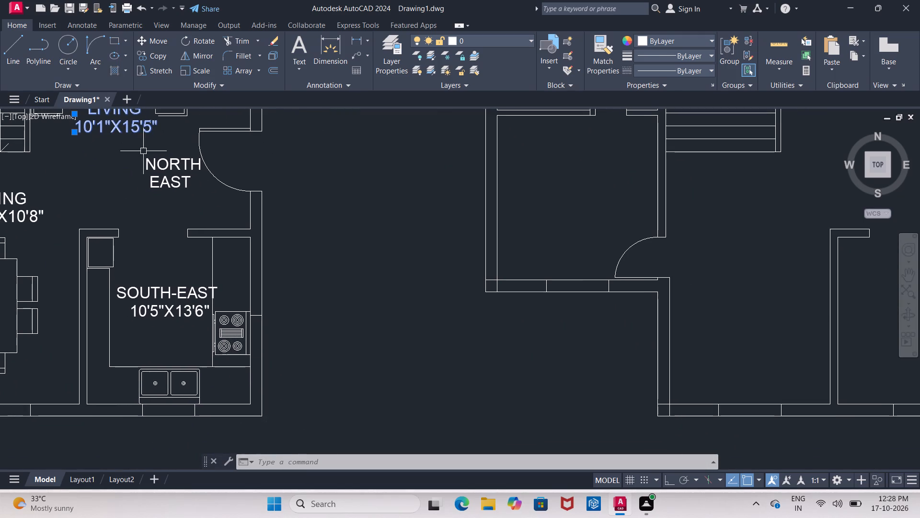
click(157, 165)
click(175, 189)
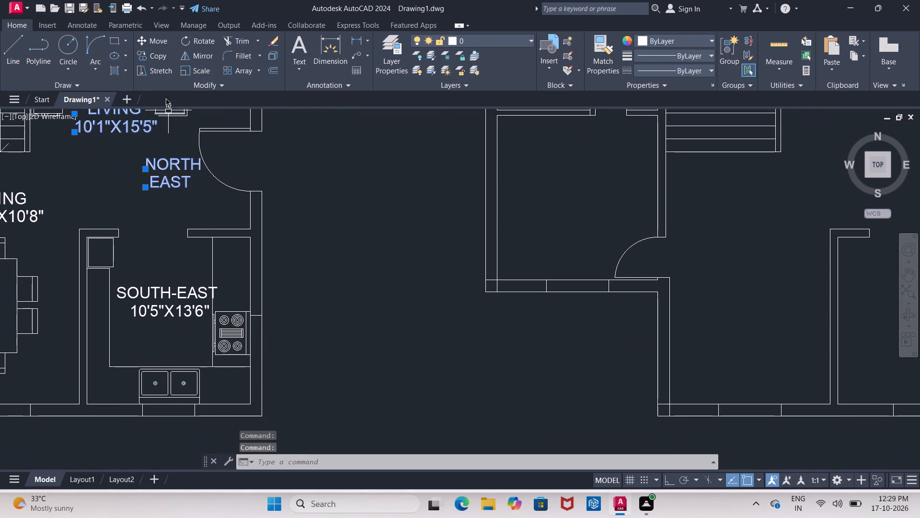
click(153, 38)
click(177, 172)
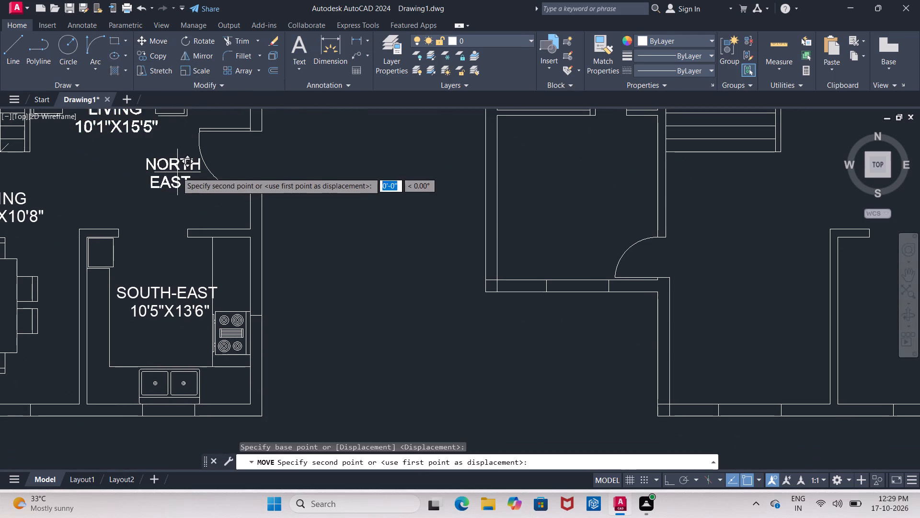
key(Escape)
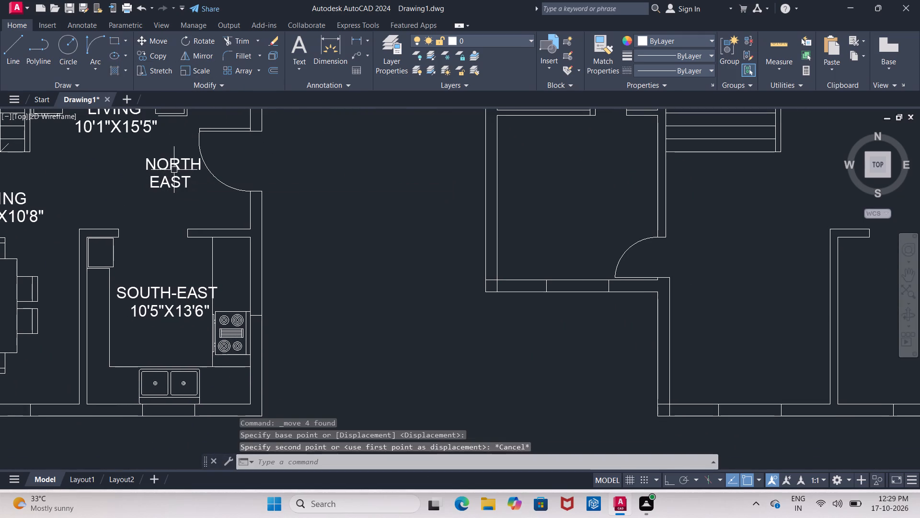
Move the NORTH and EAST lines slightly to the left, clear of the entrance door's swing arc.
click(174, 169)
click(174, 180)
click(160, 44)
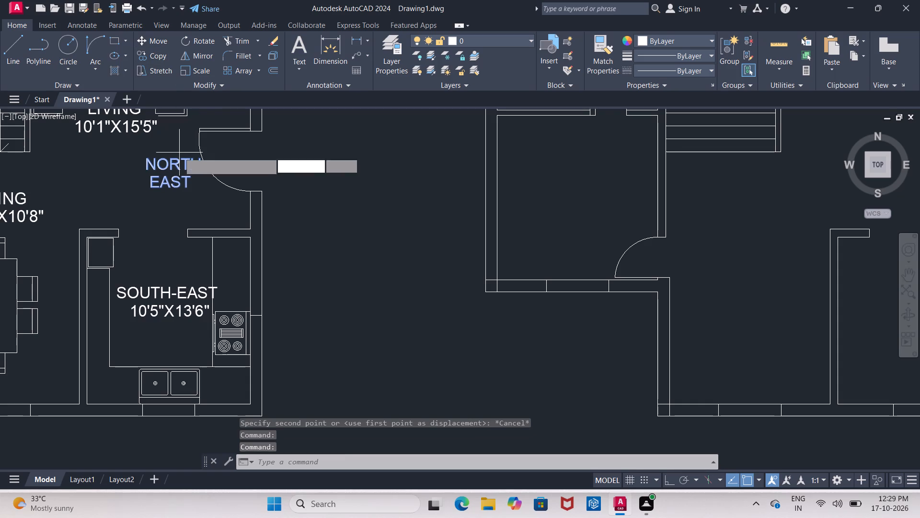
click(172, 167)
click(157, 169)
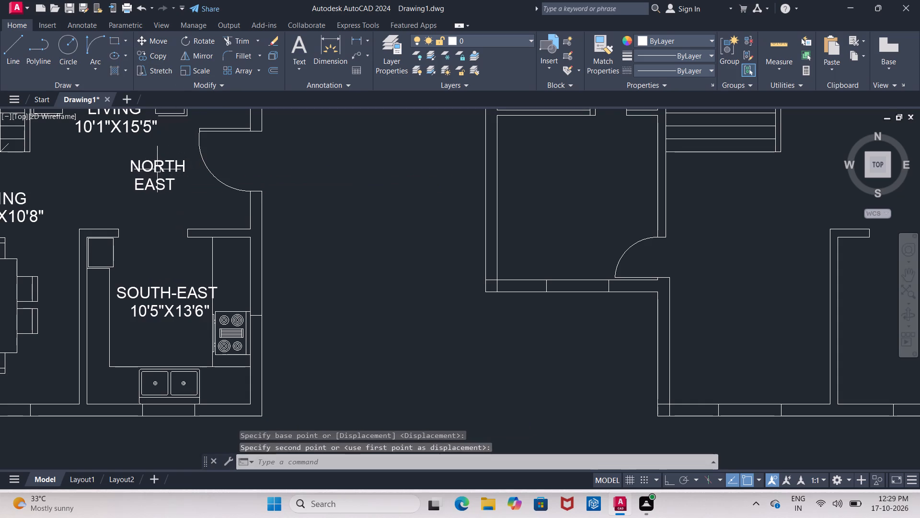
Add one leading space to the EAST text to centre it beneath the NORTH line.
click(122, 154)
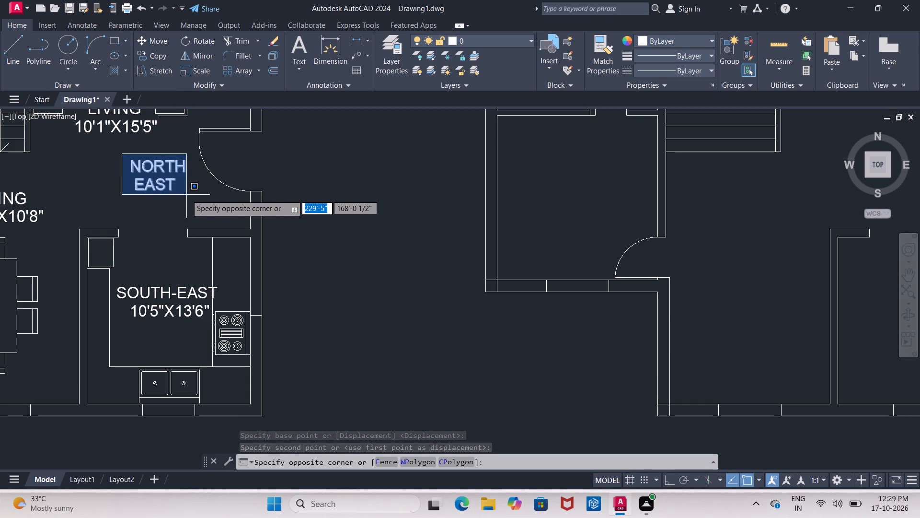
key(Escape)
triple_click(152, 188)
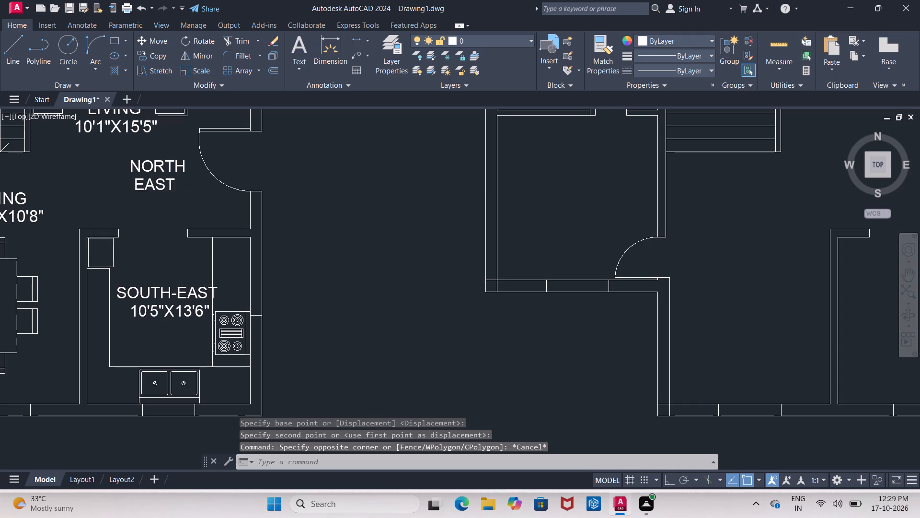
click(138, 188)
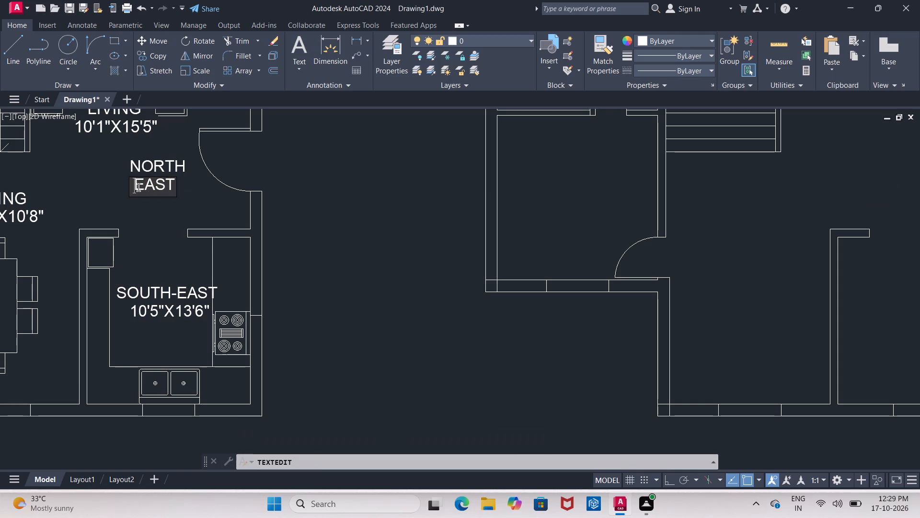
key(space)
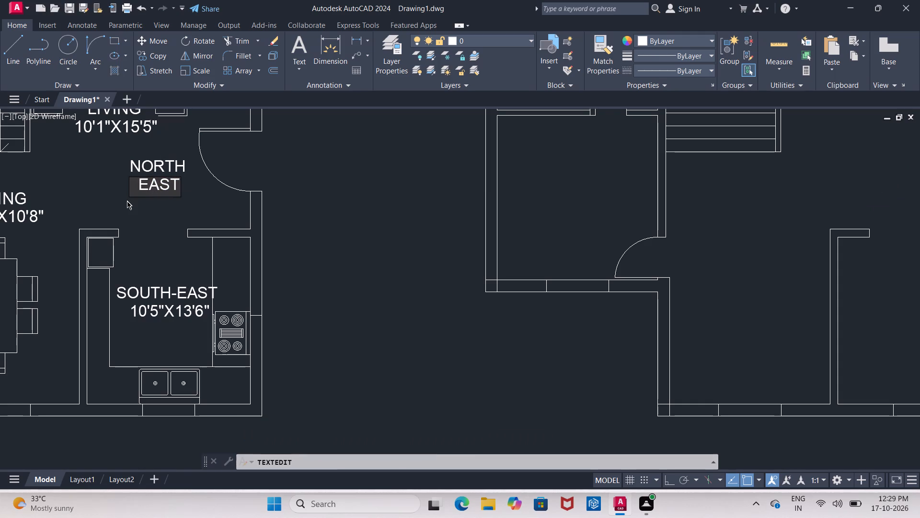
click(127, 202)
key(Escape)
Set the text height of both the NORTH and EAST lines to 9".
click(115, 149)
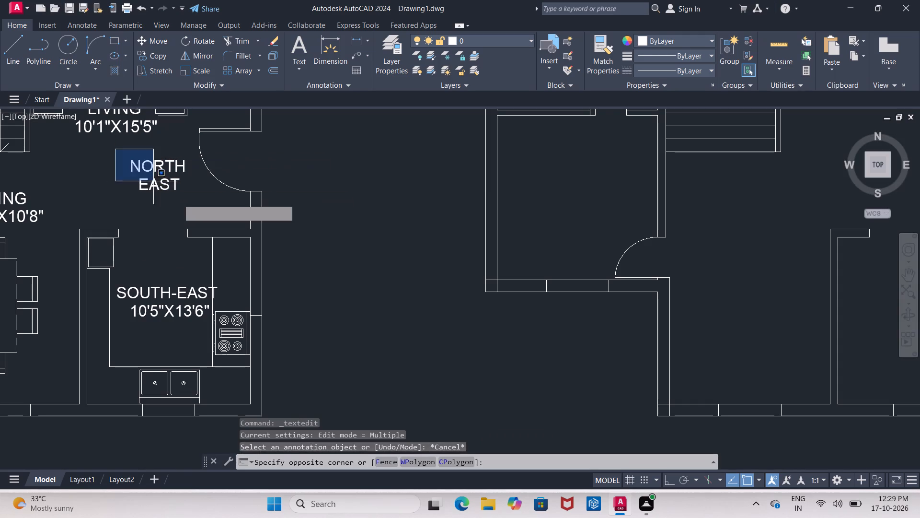
click(188, 209)
right_click(188, 209)
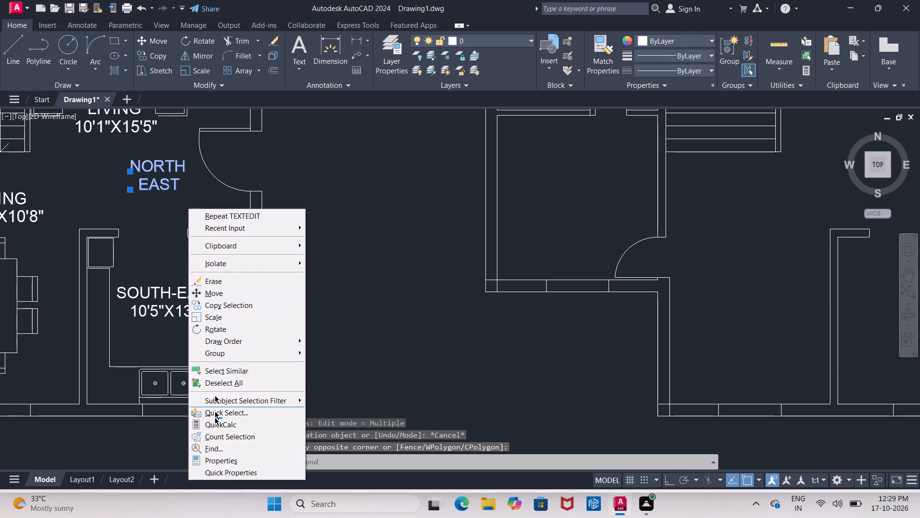
click(215, 467)
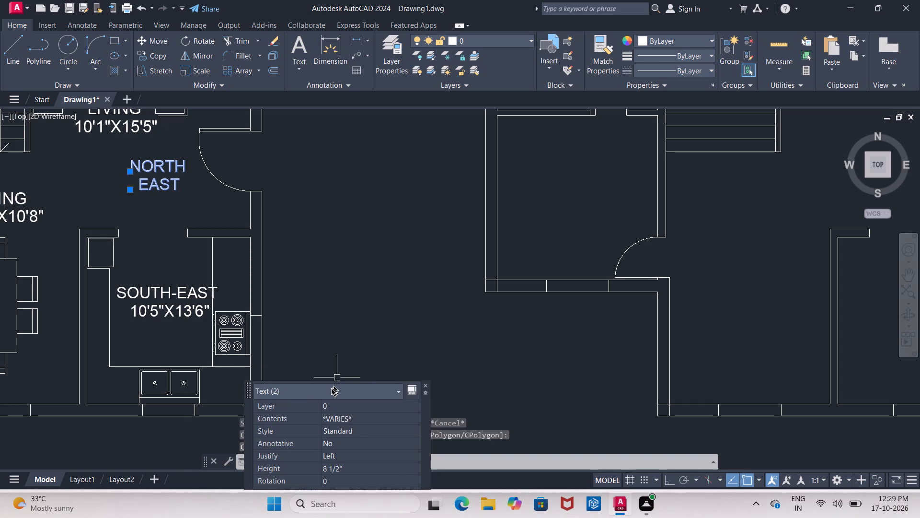
click(426, 386)
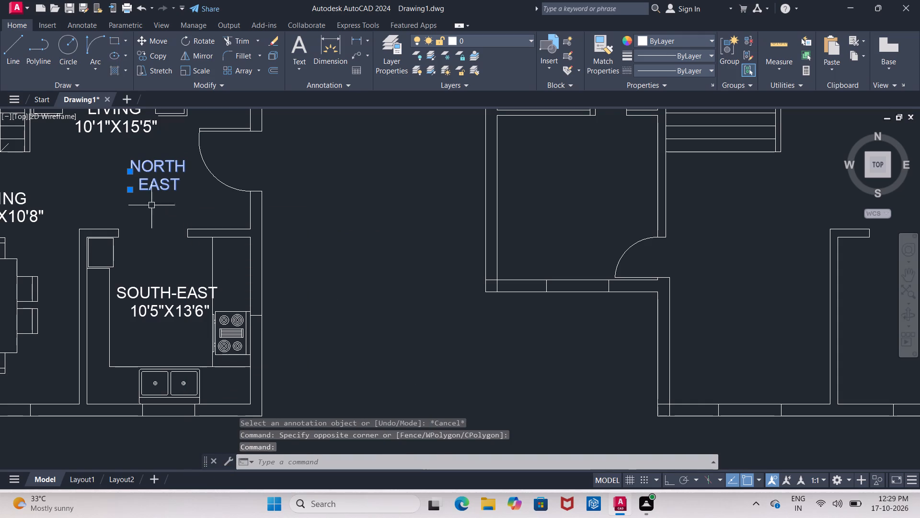
right_click(113, 171)
click(148, 428)
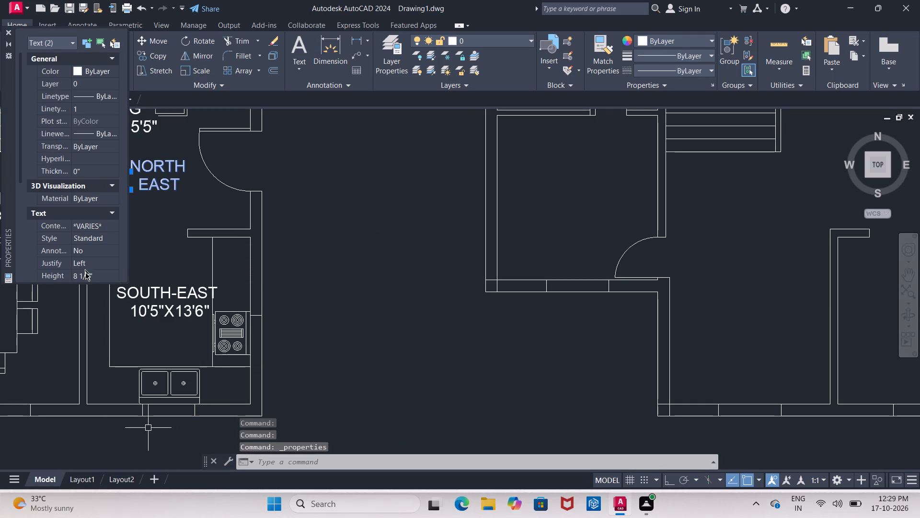
click(86, 273)
text(9")
key(Return)
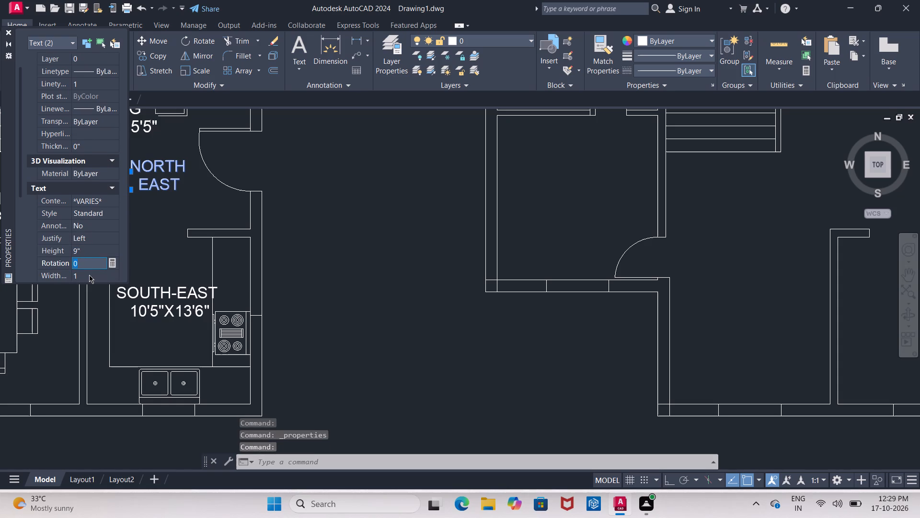
click(7, 33)
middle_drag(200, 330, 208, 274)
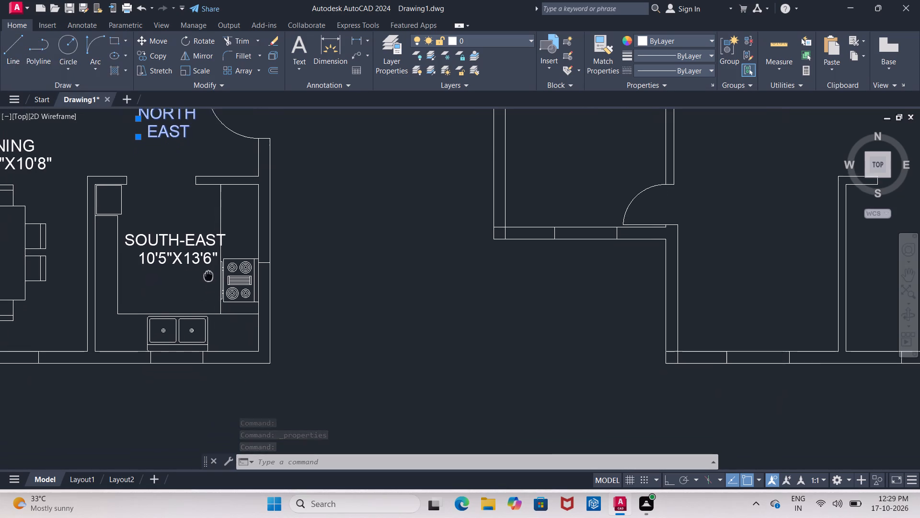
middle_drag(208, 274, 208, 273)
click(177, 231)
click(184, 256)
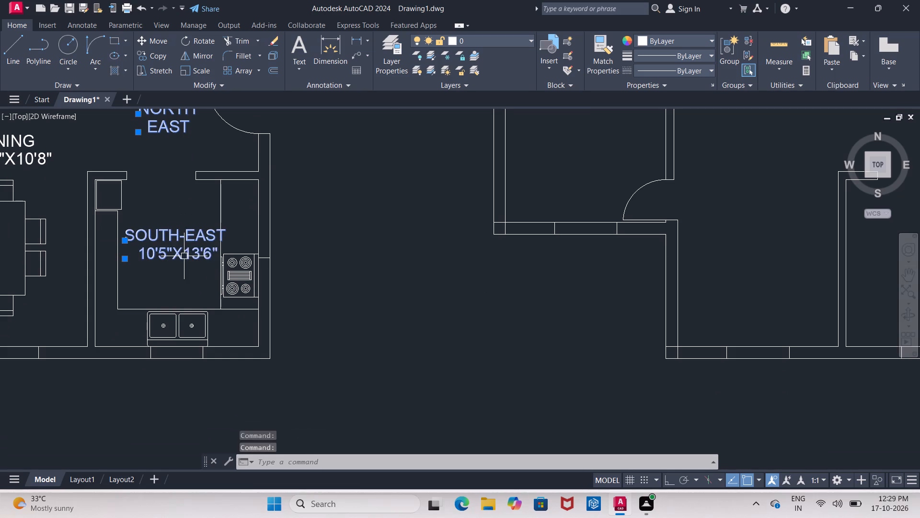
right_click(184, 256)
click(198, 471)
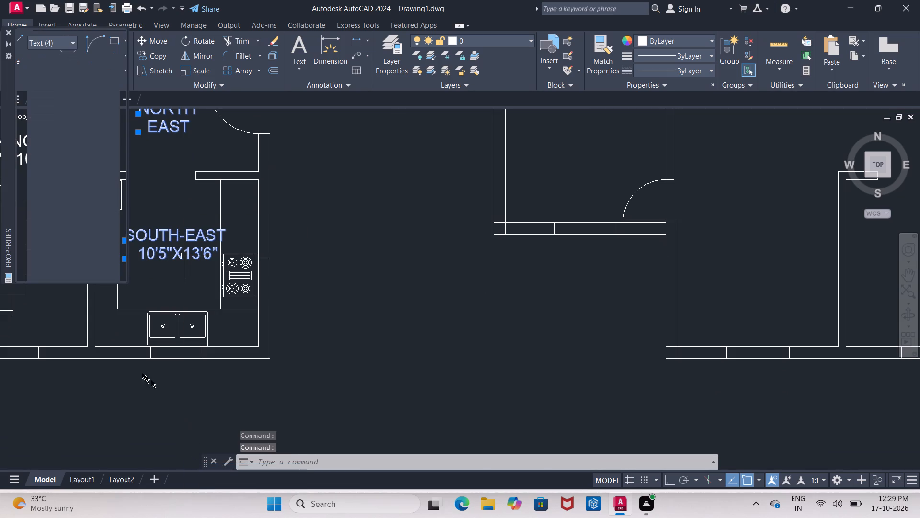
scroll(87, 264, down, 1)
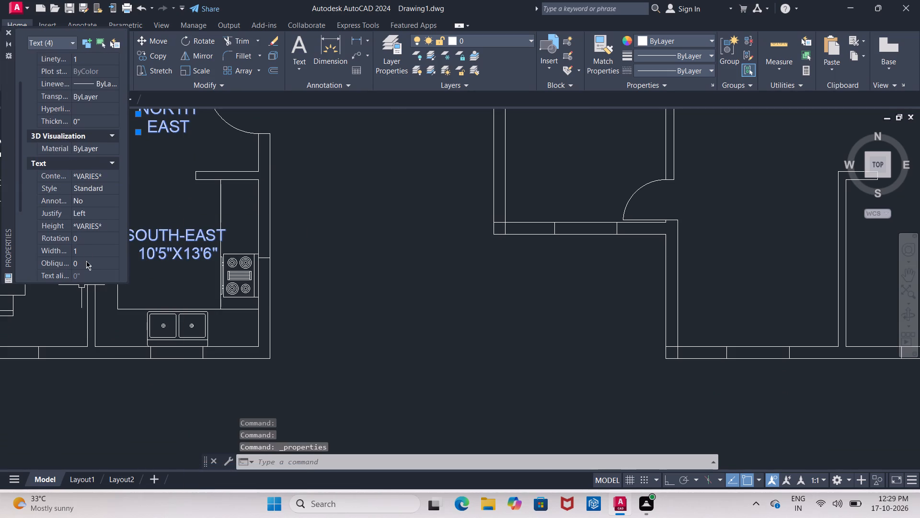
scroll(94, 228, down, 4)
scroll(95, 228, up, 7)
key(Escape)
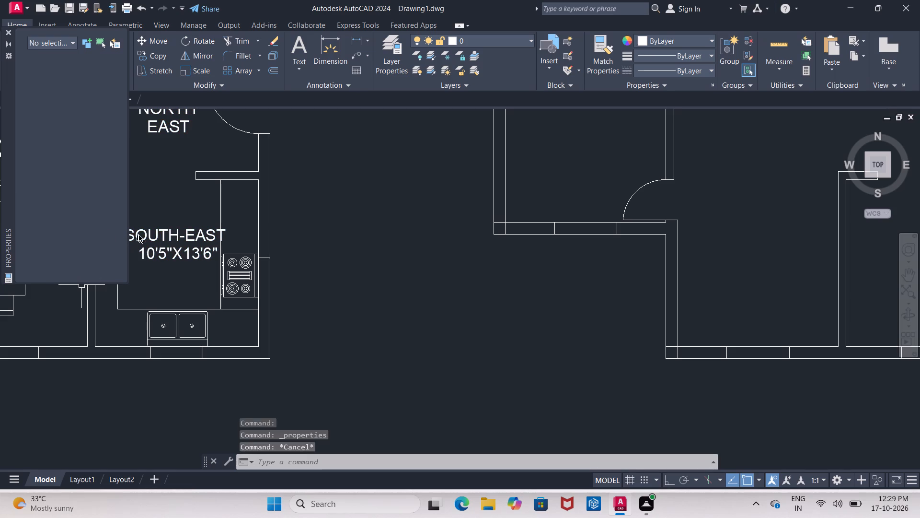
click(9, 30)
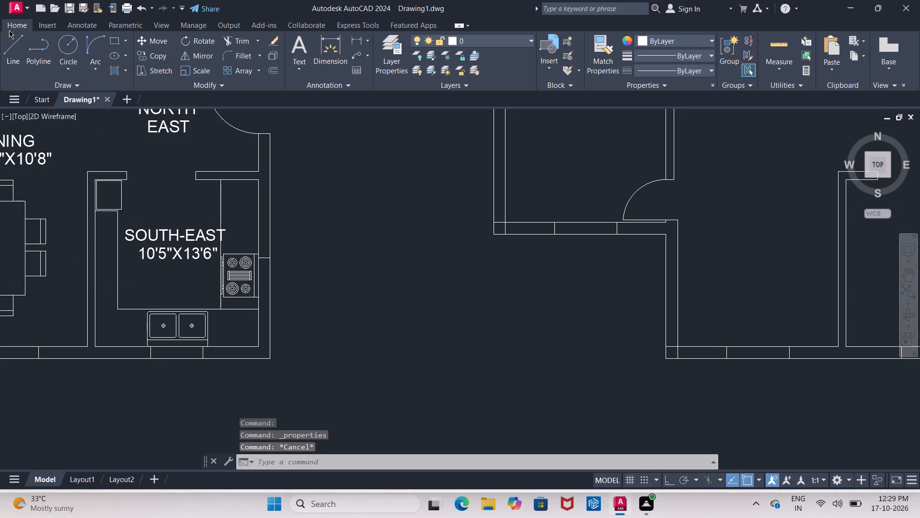
Set the text height of both the SOUTH-EAST and 10'5"X13'6" lines in the kitchen to 9".
click(181, 232)
click(177, 249)
right_click(177, 249)
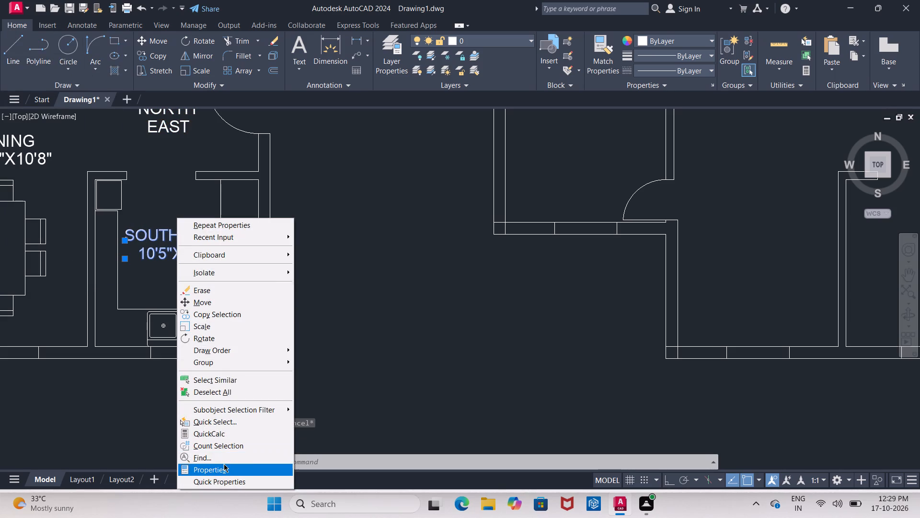
click(224, 464)
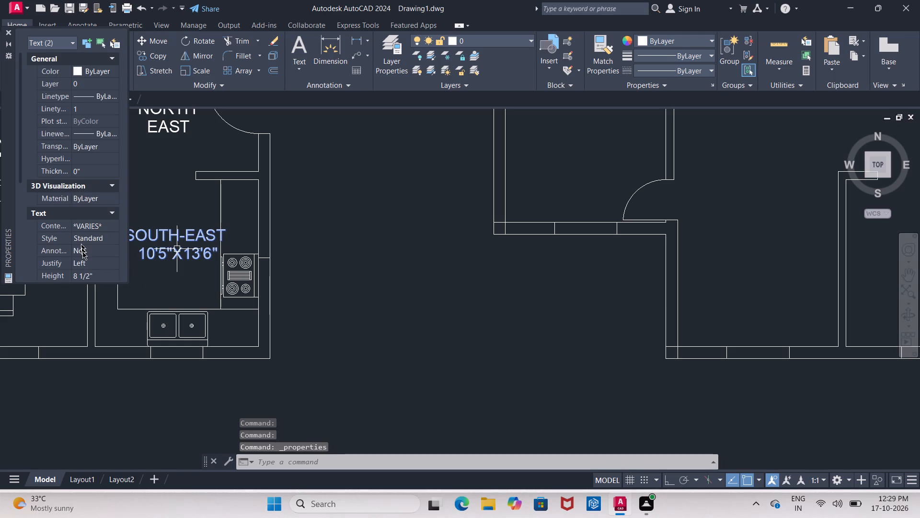
click(82, 278)
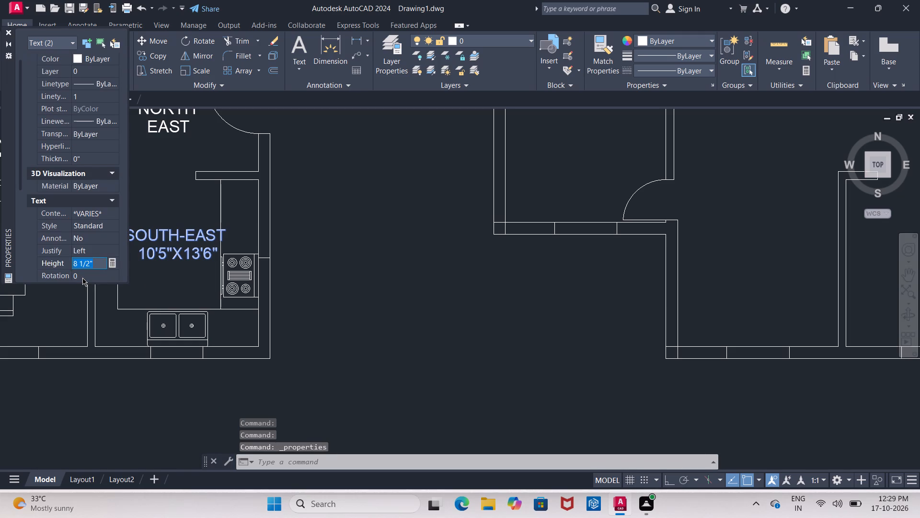
text(9")
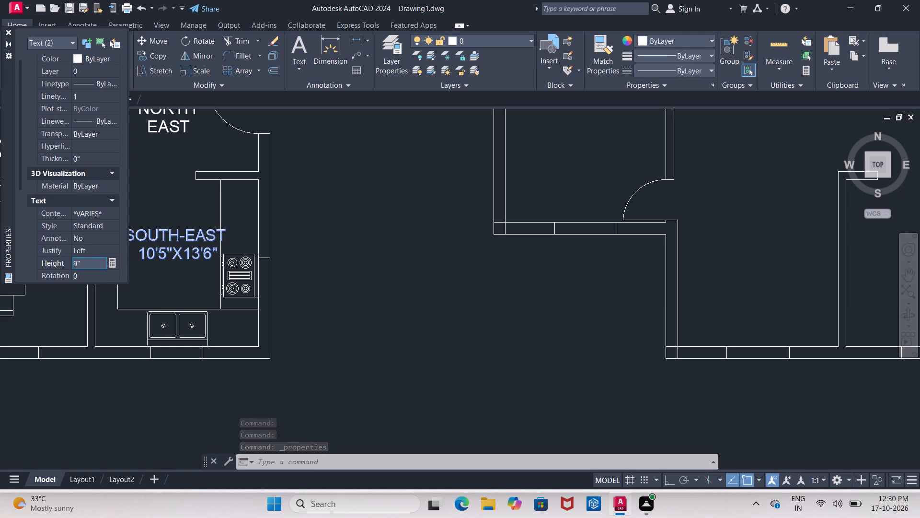
key(Return)
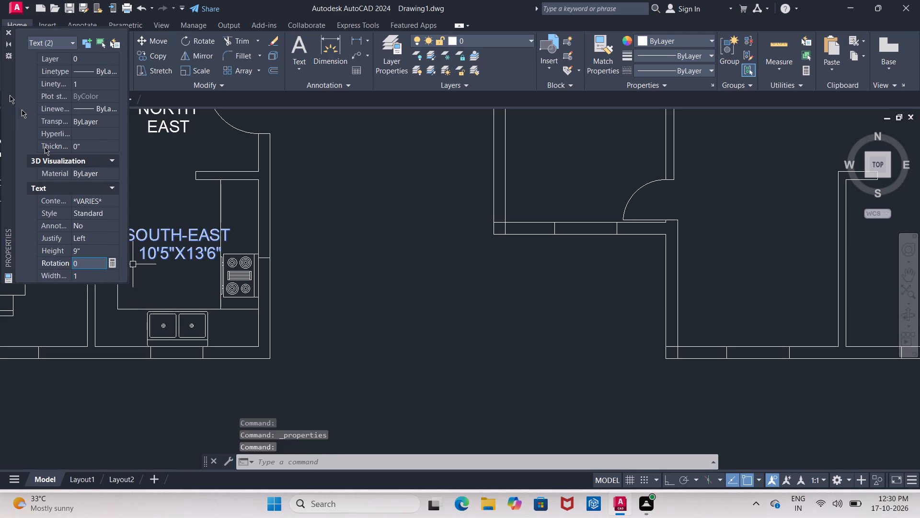
click(11, 33)
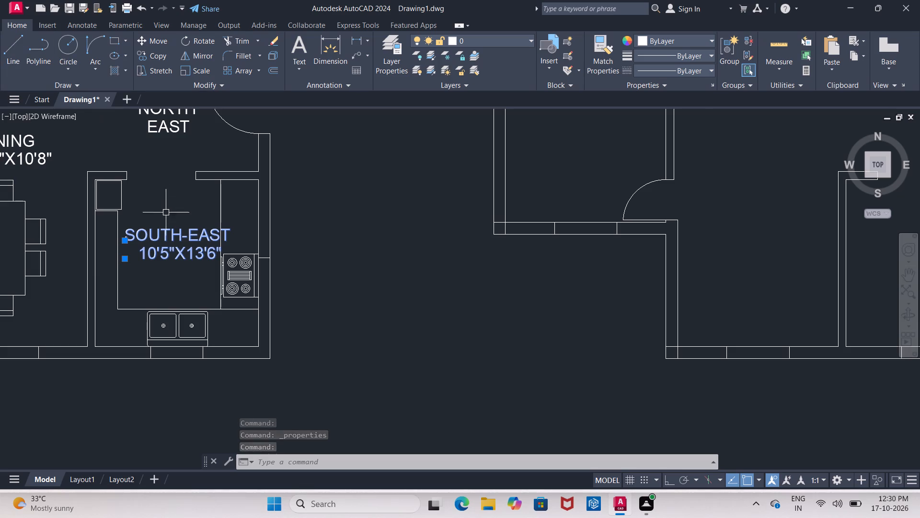
Move the SOUTH-EAST and 10'5"X13'6" lines slightly left so they fit between the kitchen counters, clear of the stove.
scroll(169, 217, up, 1)
middle_drag(169, 215, 143, 152)
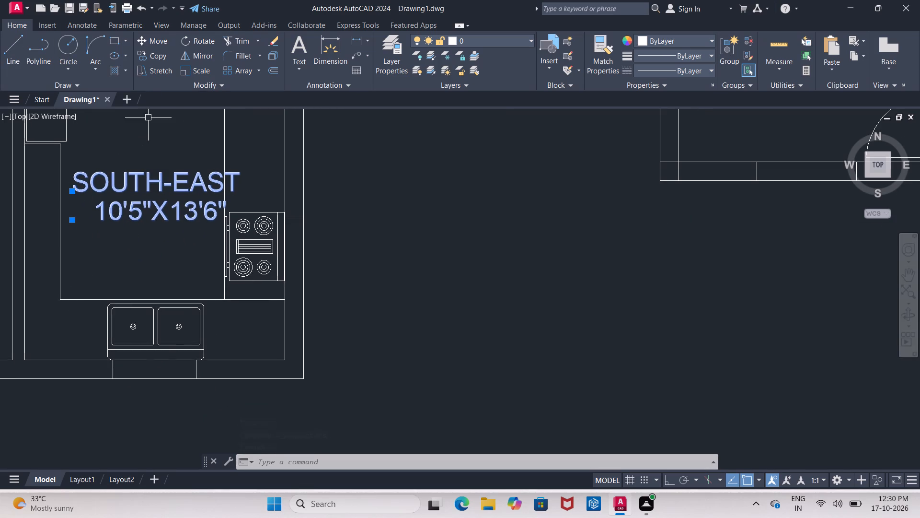
click(161, 40)
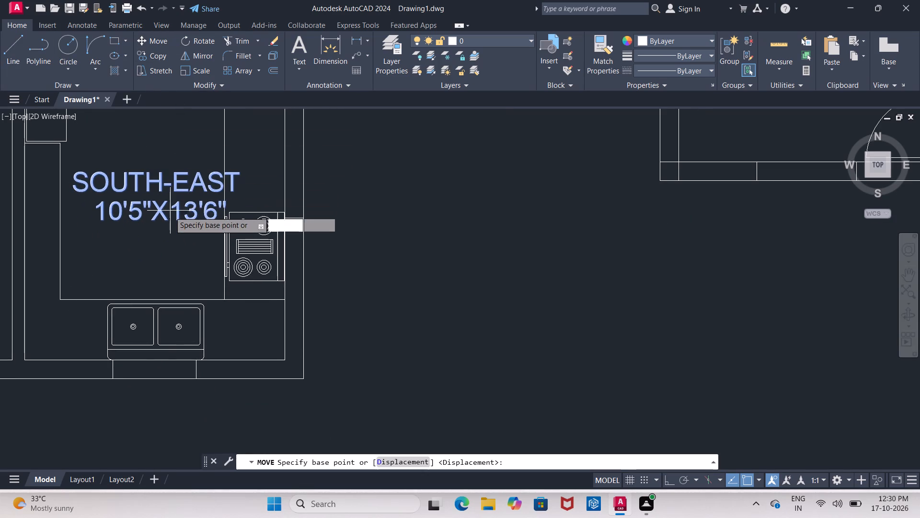
click(165, 198)
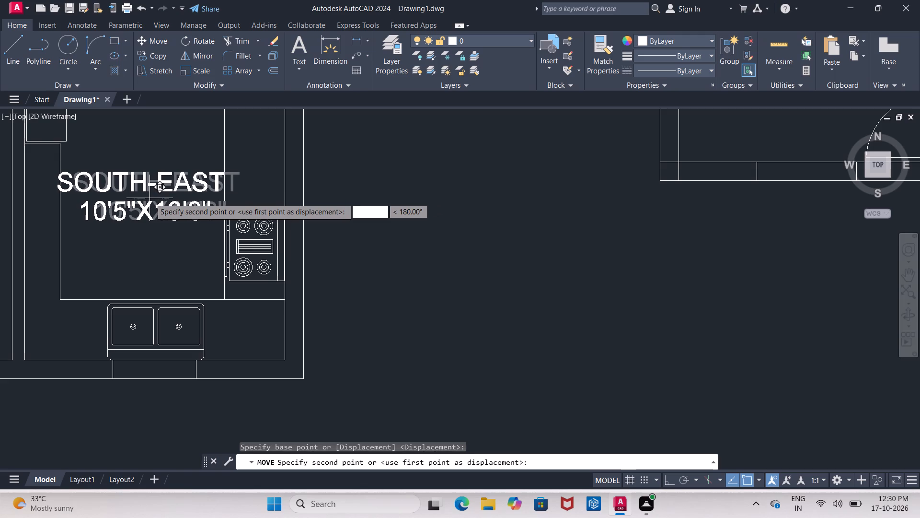
click(150, 198)
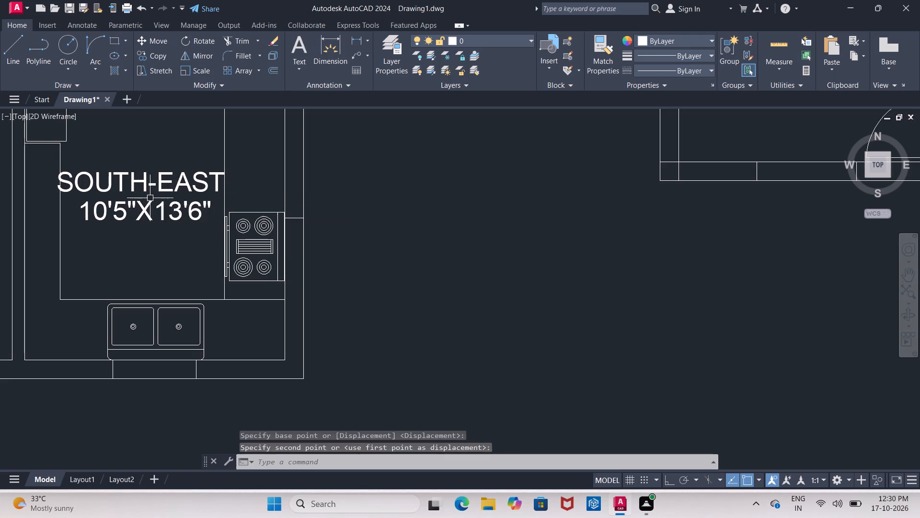
Offset the furnished plan's south wall lines 2.25" into the wall thickness: the kitchen's inner line, the outer line and the dining area's inner line.
scroll(149, 188, down, 4)
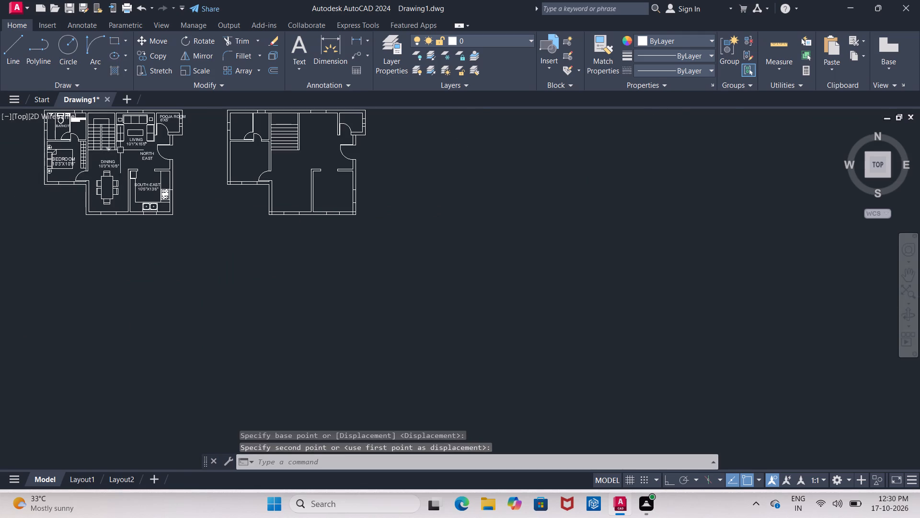
scroll(125, 149, up, 2)
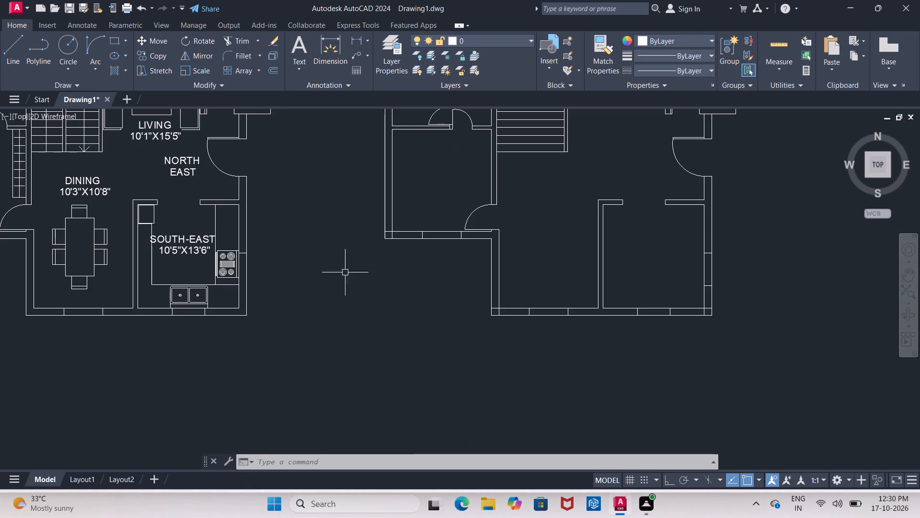
key(o)
key(Return)
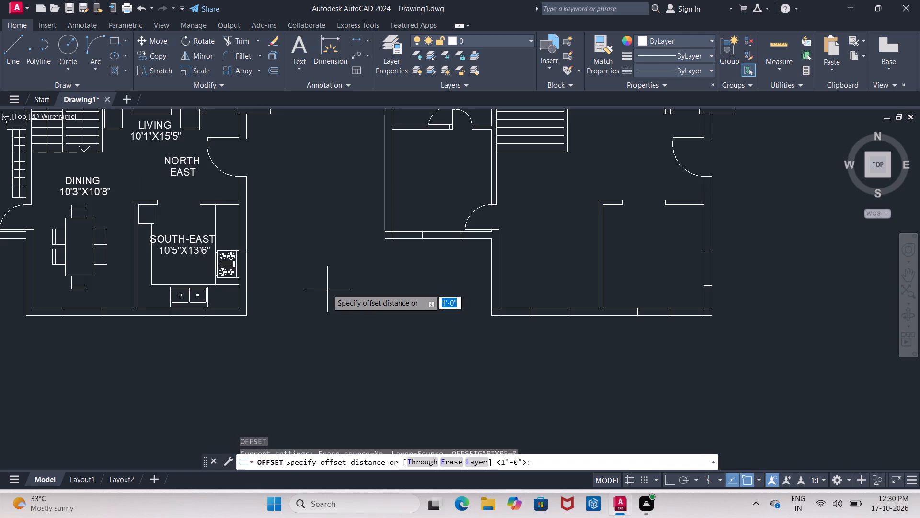
text(2.25")
key(Return)
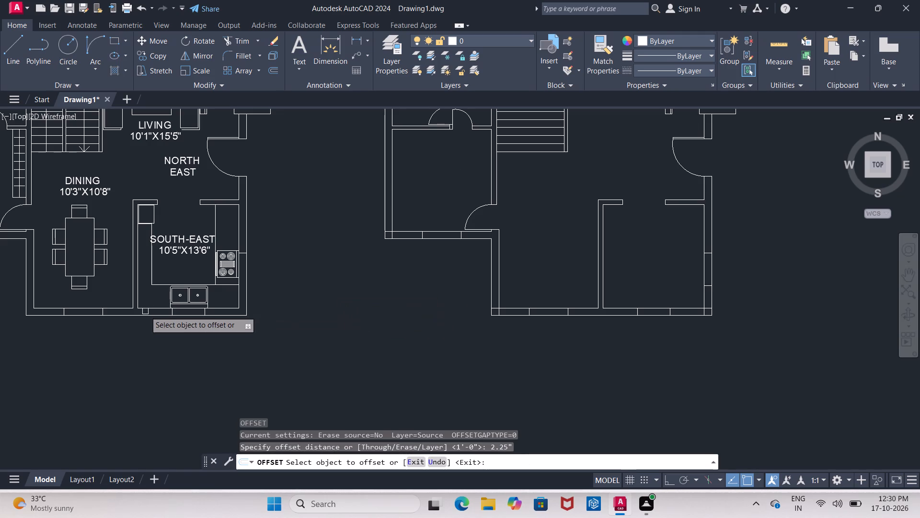
scroll(153, 313, up, 2)
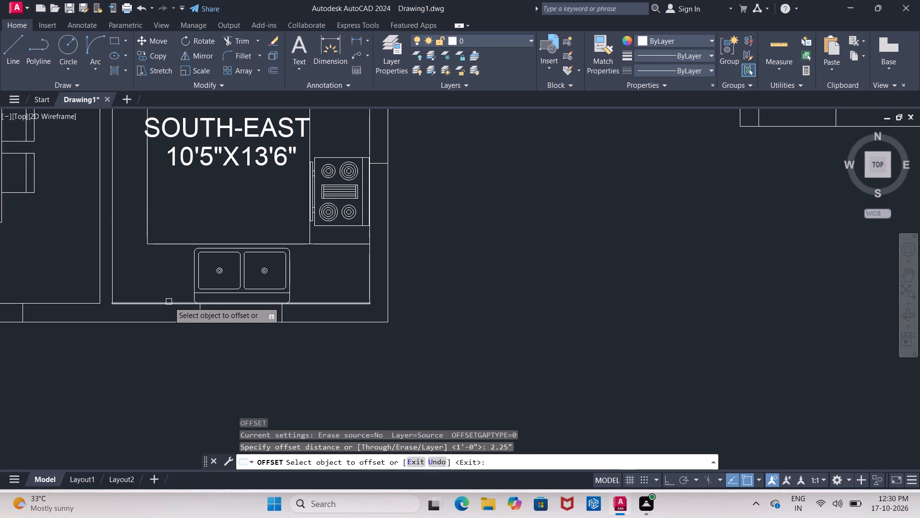
click(169, 302)
click(166, 314)
click(169, 324)
click(168, 313)
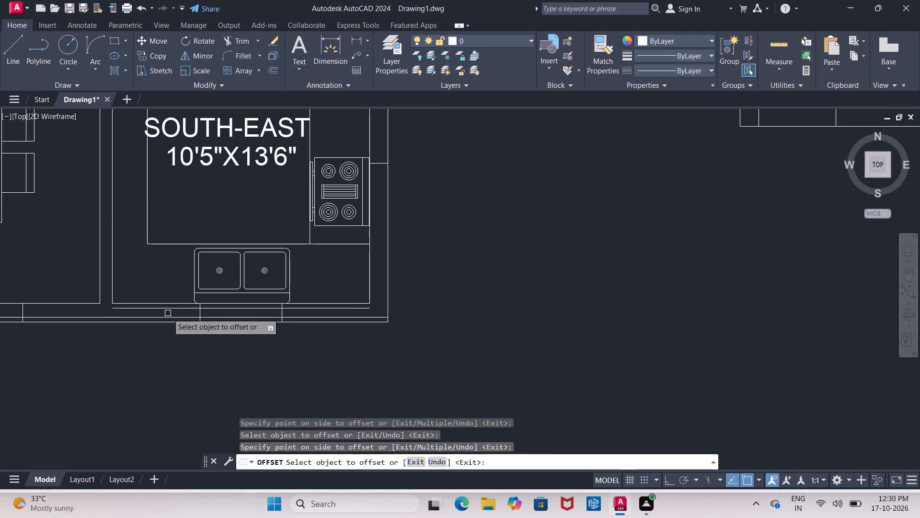
middle_drag(168, 313, 375, 287)
click(213, 279)
click(209, 292)
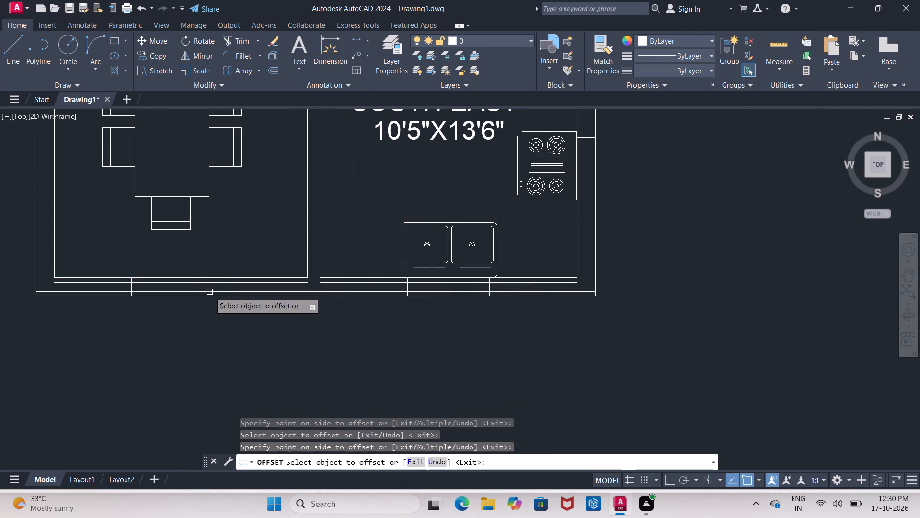
Offset the inner and outer lines of the kitchen's east wall 2.25" into the wall thickness.
middle_drag(348, 299, 149, 348)
click(374, 166)
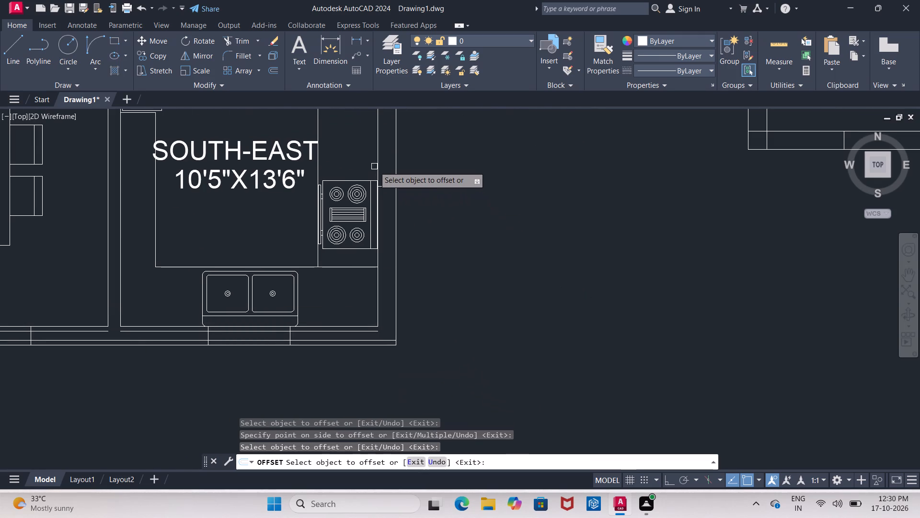
click(377, 166)
click(387, 167)
scroll(403, 175, up, 2)
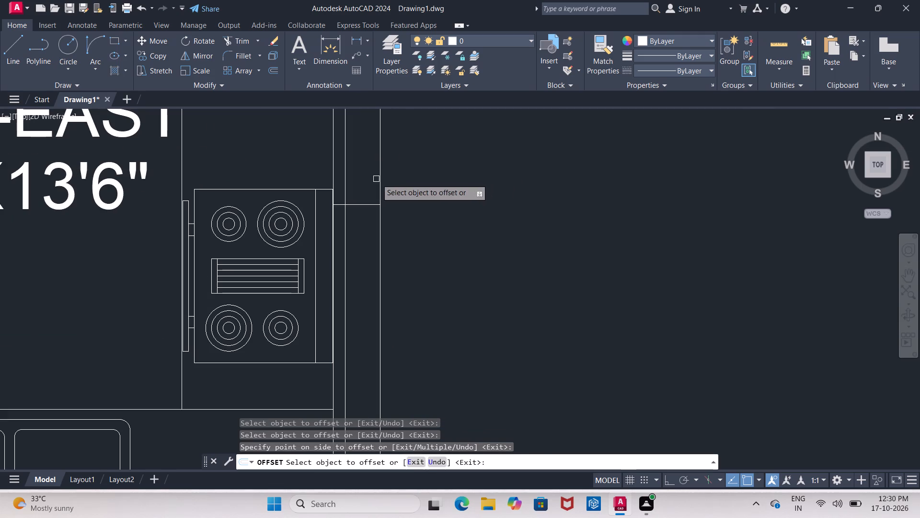
click(381, 180)
click(366, 184)
scroll(366, 184, down, 5)
middle_drag(396, 166, 395, 238)
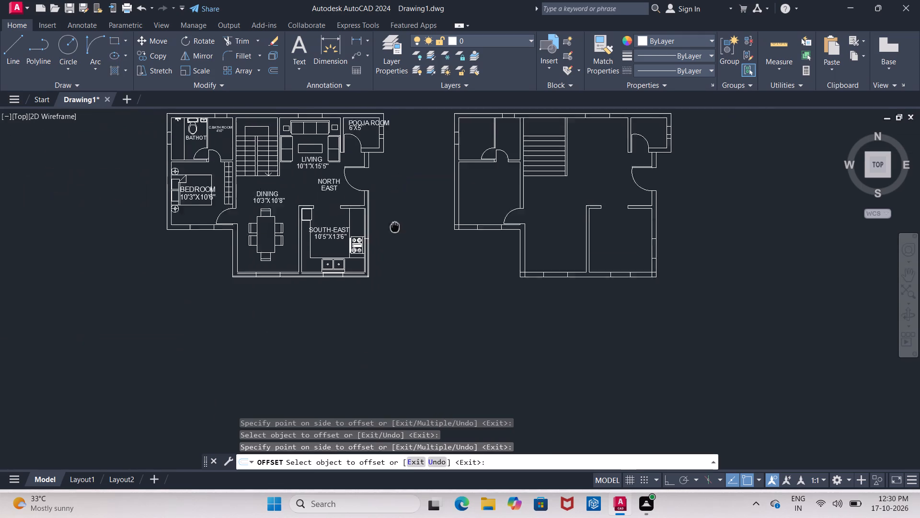
middle_drag(395, 238, 391, 296)
scroll(387, 204, up, 3)
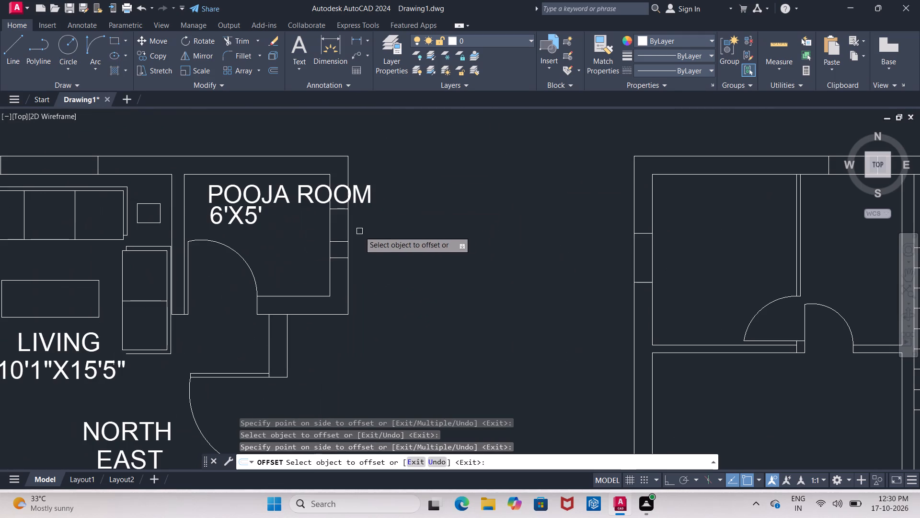
key(Escape)
Set the text height of both the POOJA ROOM and 6'X5' lines to 9".
click(253, 198)
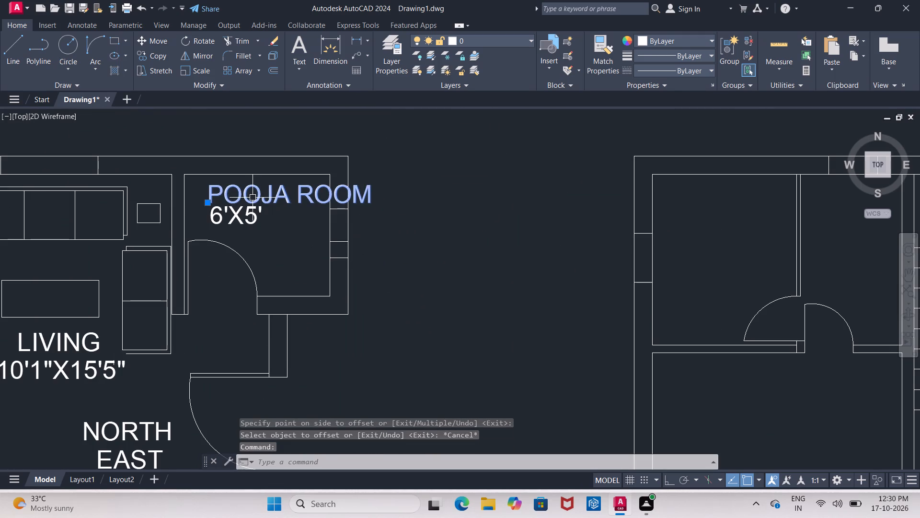
click(254, 210)
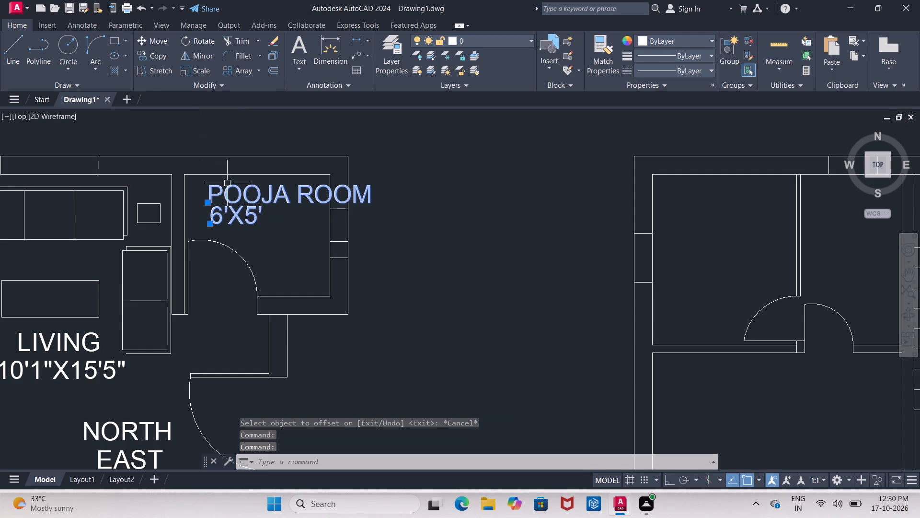
right_click(263, 229)
click(315, 466)
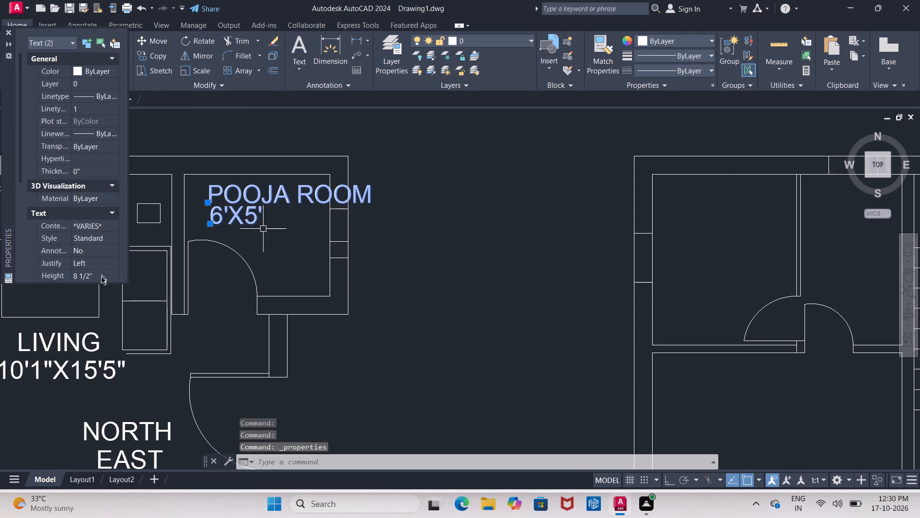
click(101, 276)
text(9")
key(Return)
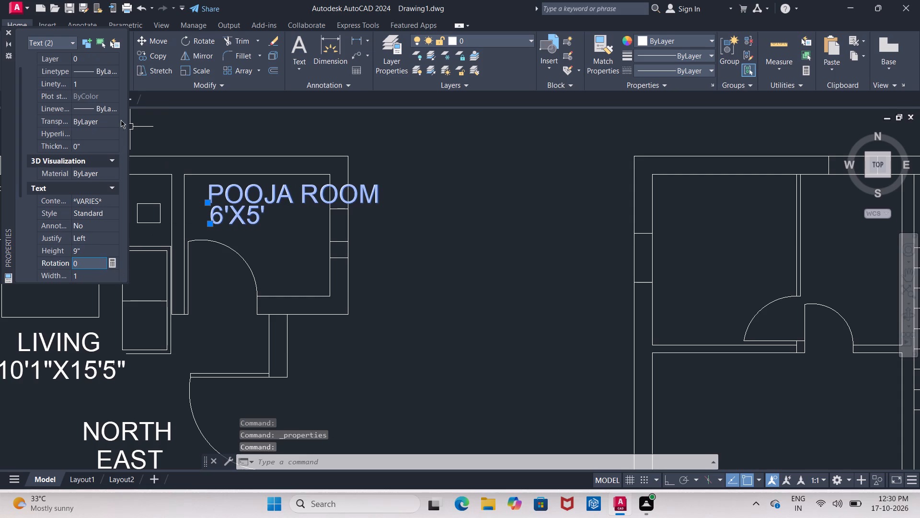
click(5, 34)
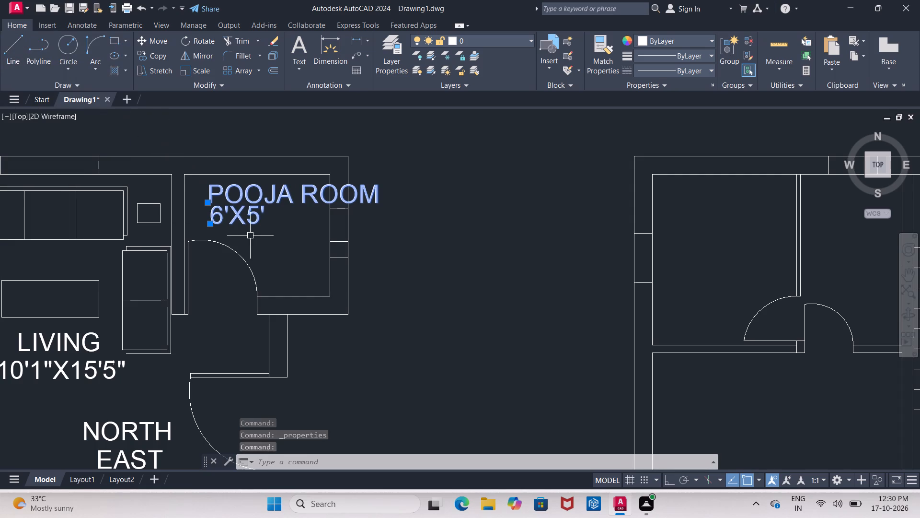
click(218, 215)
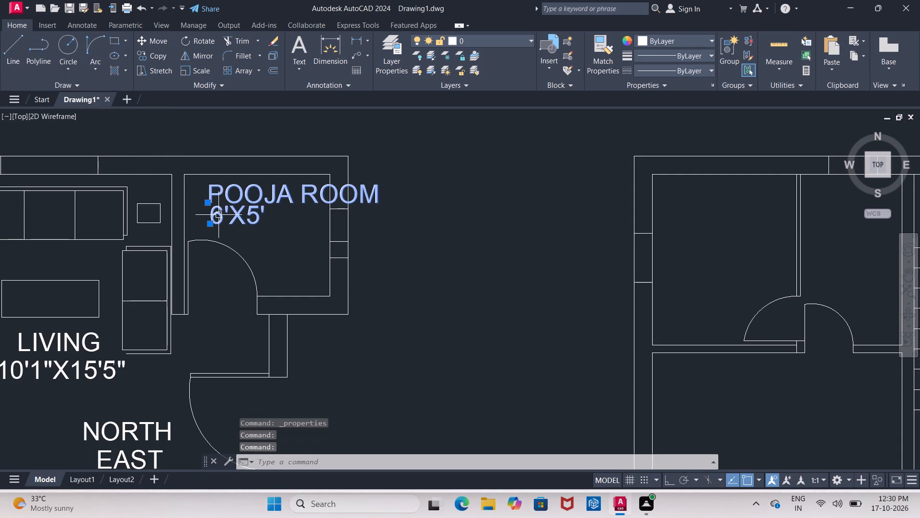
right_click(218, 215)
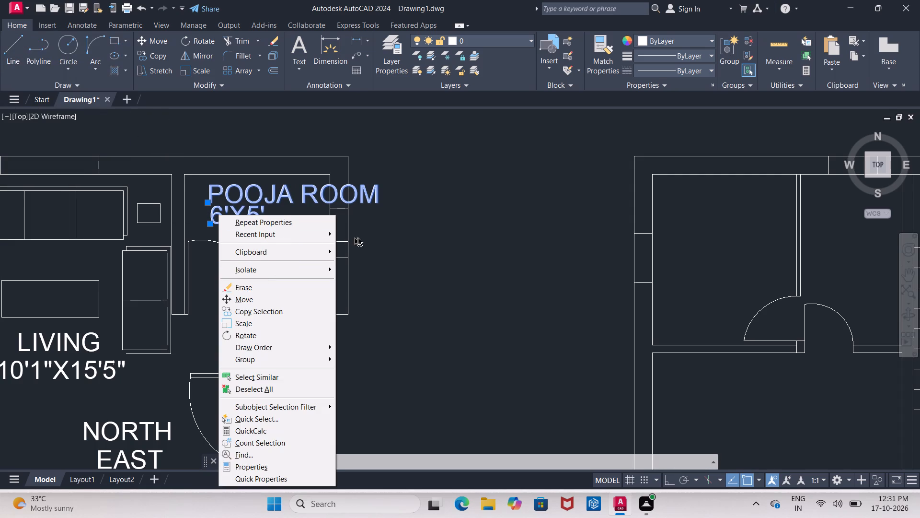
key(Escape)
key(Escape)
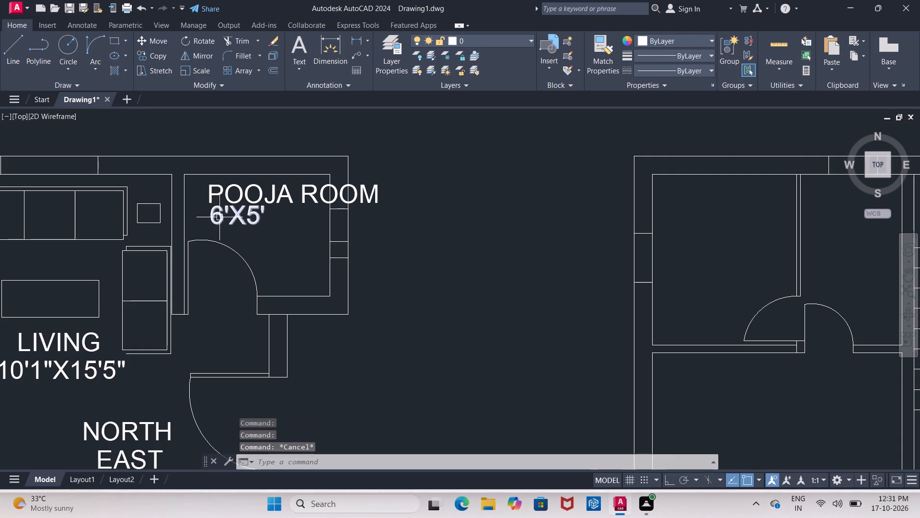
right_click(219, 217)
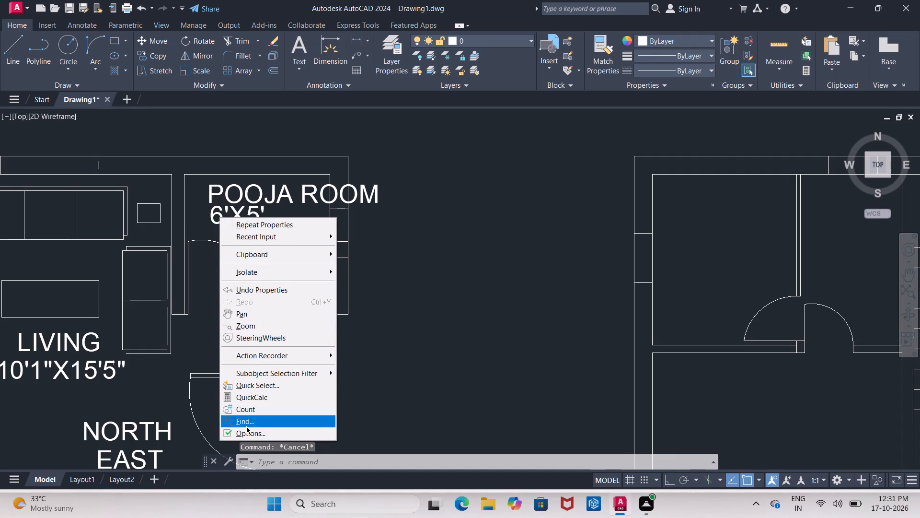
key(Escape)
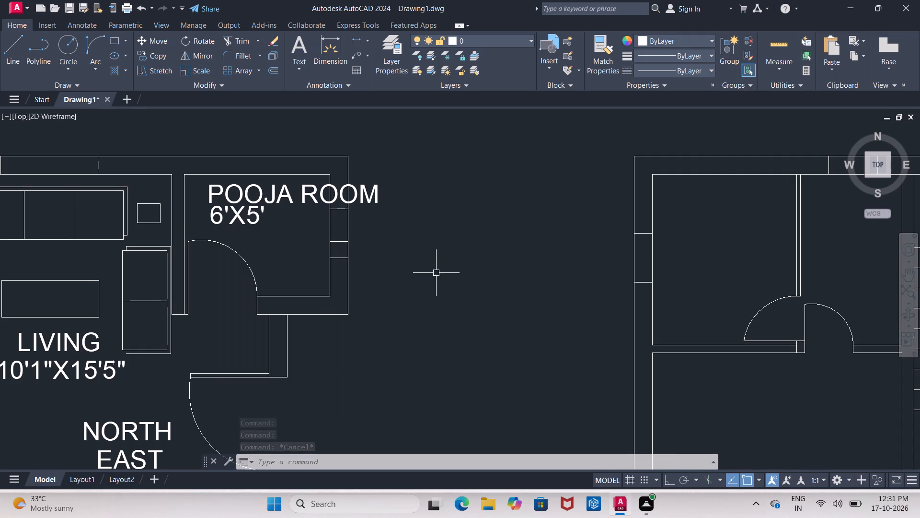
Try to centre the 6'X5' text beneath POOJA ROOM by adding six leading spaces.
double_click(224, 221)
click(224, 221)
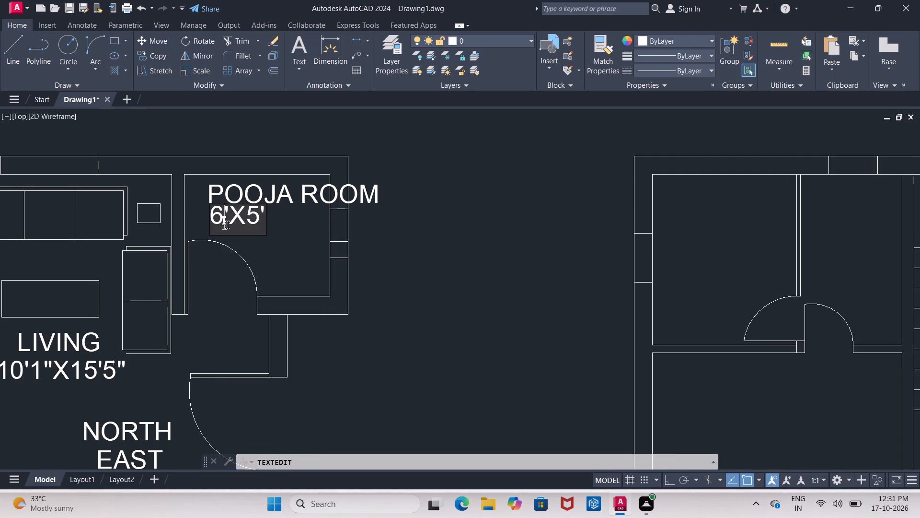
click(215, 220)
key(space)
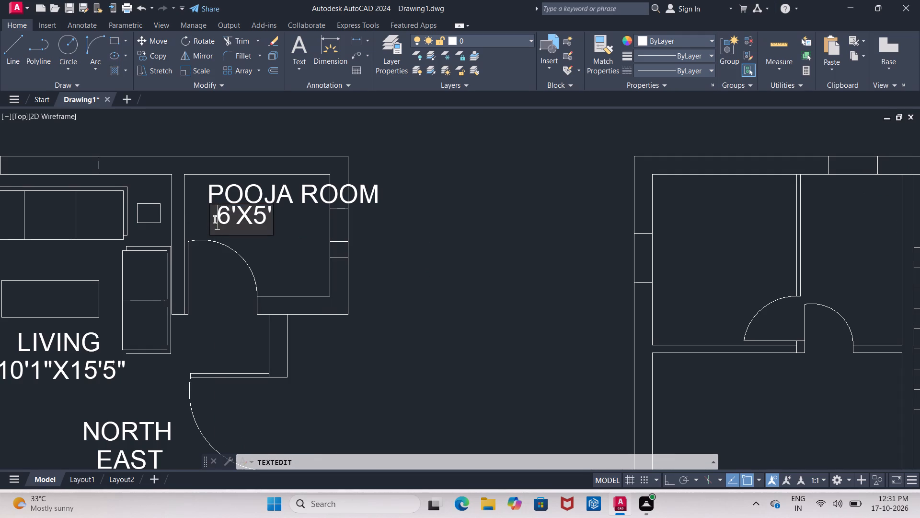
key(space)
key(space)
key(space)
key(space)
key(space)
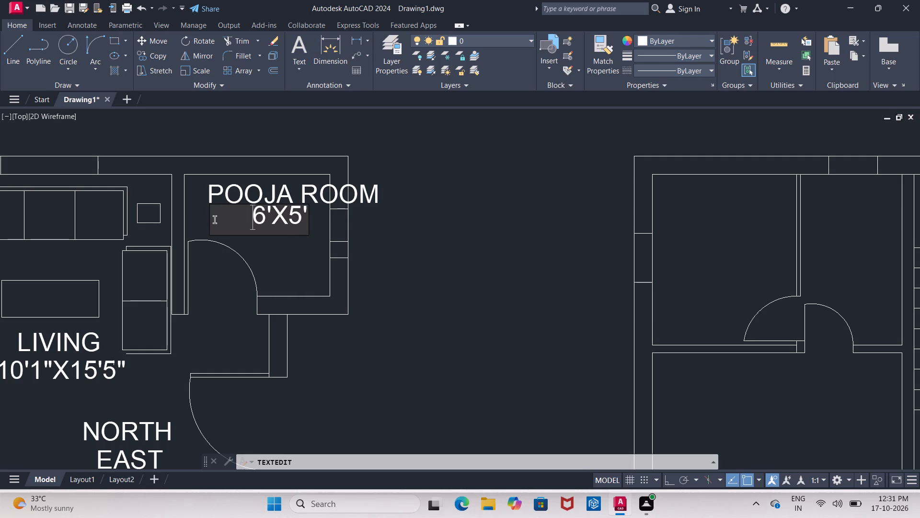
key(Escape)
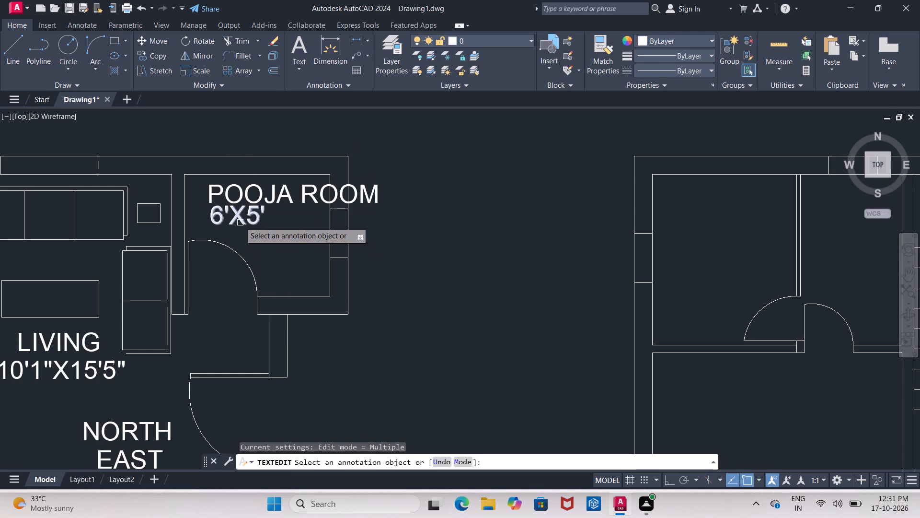
Add six leading spaces to the 6'X5' text to centre it beneath POOJA ROOM.
double_click(240, 222)
click(240, 222)
click(225, 219)
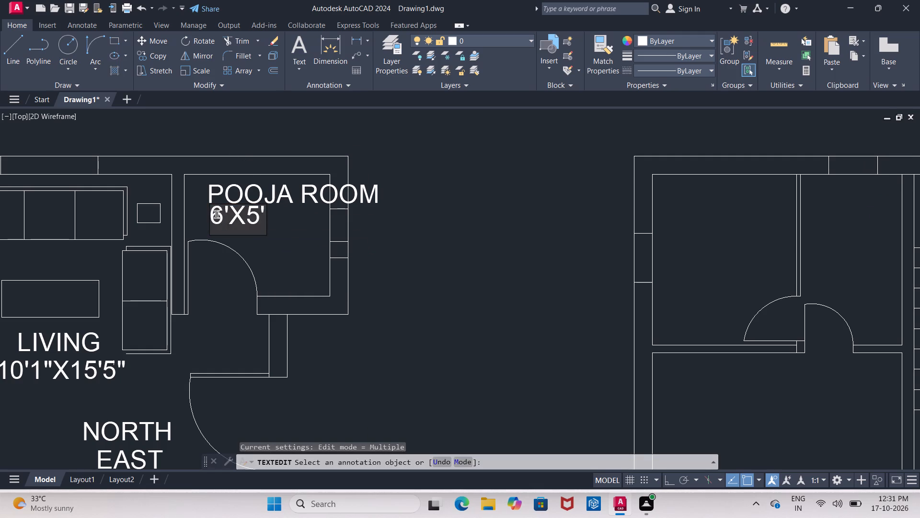
click(212, 217)
key(space)
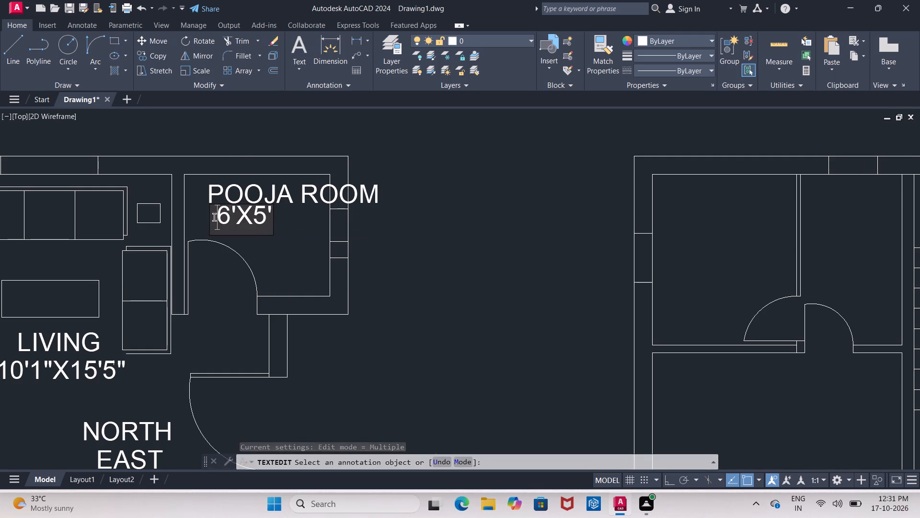
key(space)
key(space)
key(space)
key(space)
key(space)
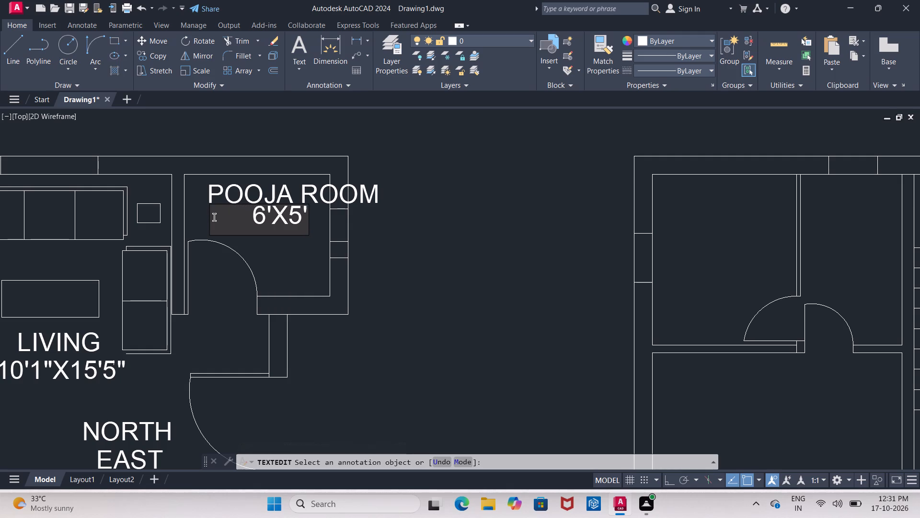
click(521, 215)
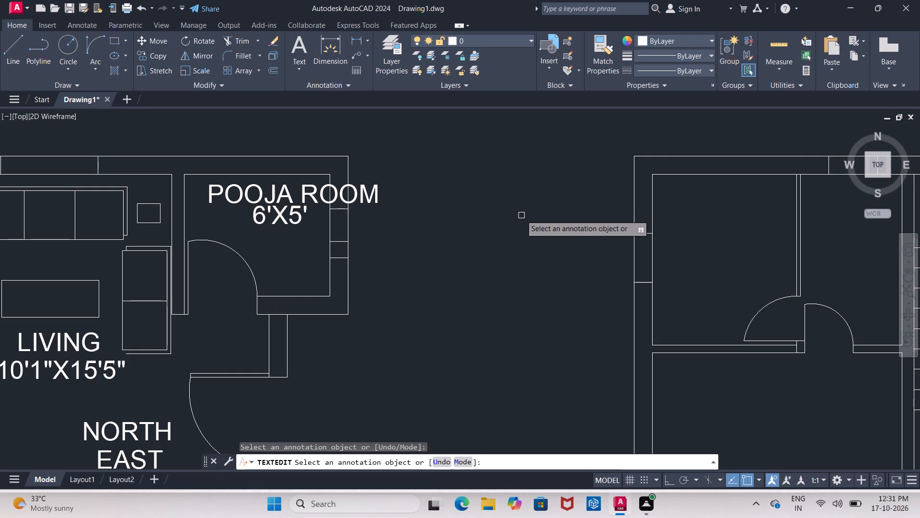
key(Escape)
Scale down the POOJA ROOM and 6'X5' texts together so they fit within the width of the pooja room.
click(239, 192)
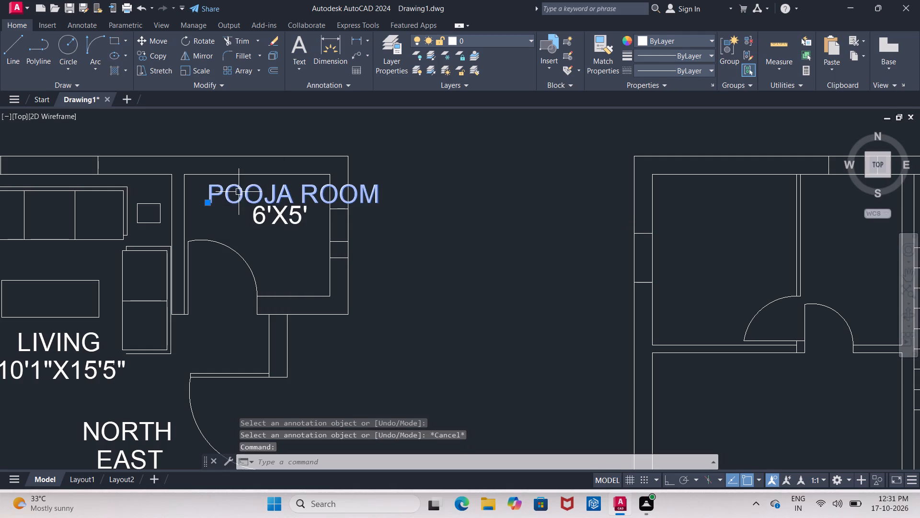
click(265, 215)
click(193, 71)
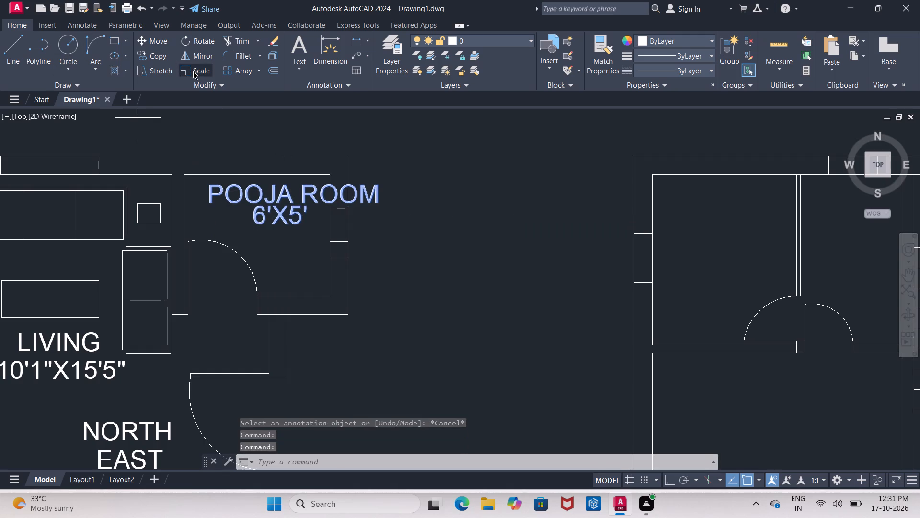
click(218, 217)
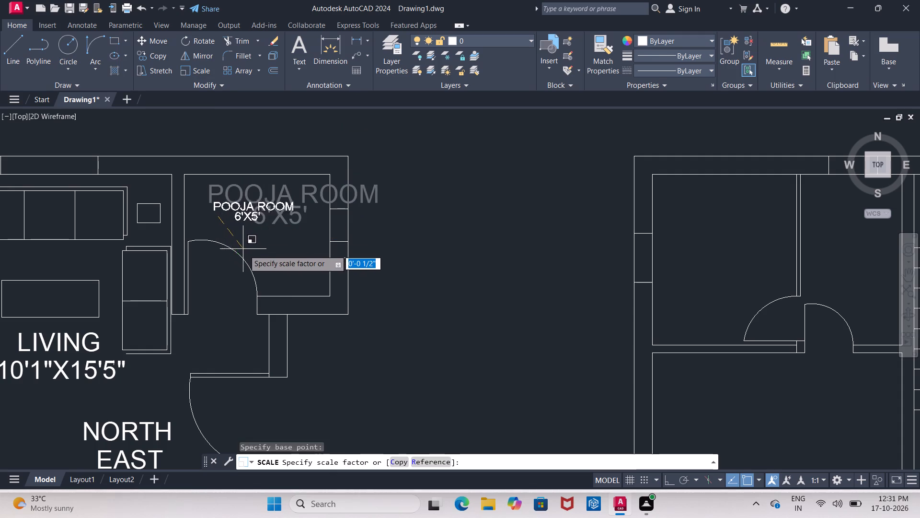
click(256, 262)
Move the POOJA ROOM and 6'X5' texts together slightly left and down to centre them in the room.
click(205, 187)
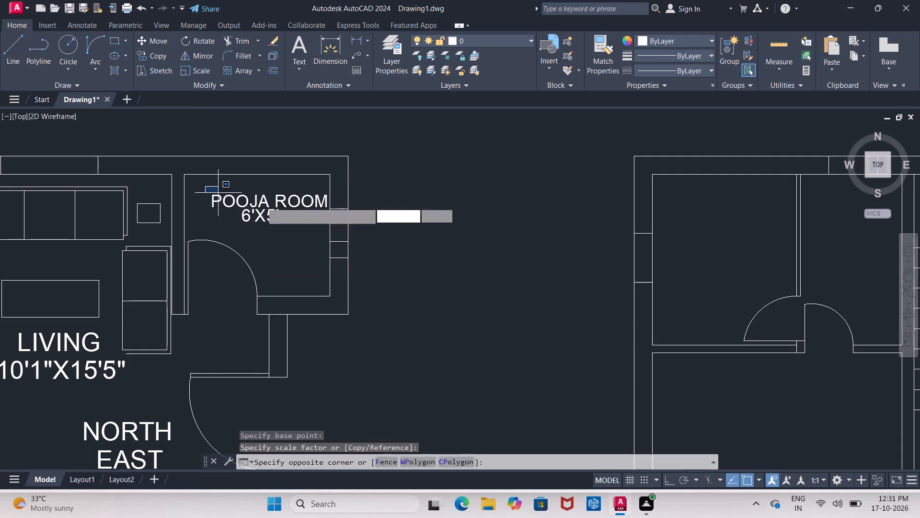
click(329, 238)
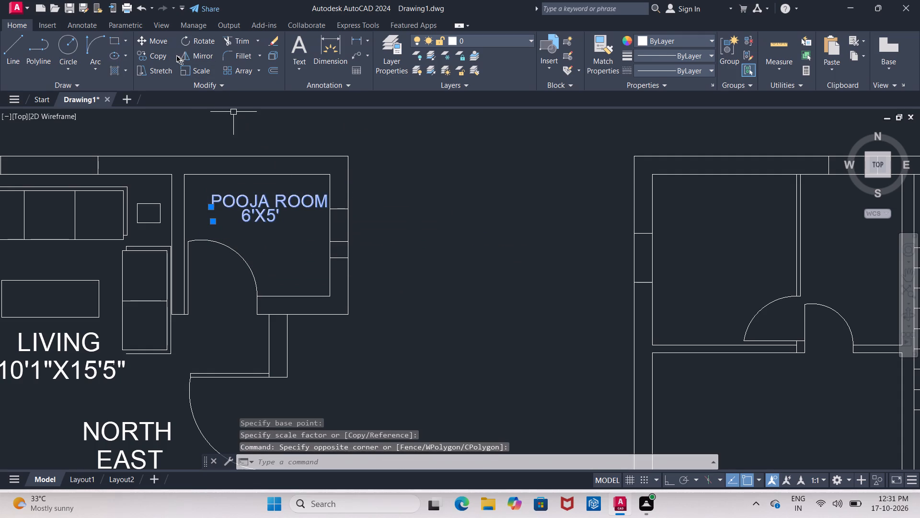
click(156, 40)
click(284, 209)
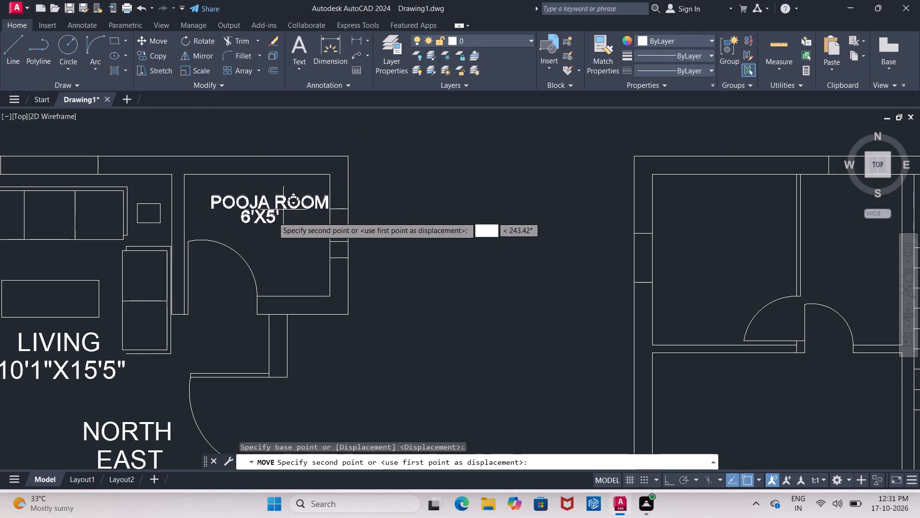
click(272, 217)
Delete the short middle line crossing the window opening in the pooja room's east wall.
scroll(273, 209, down, 2)
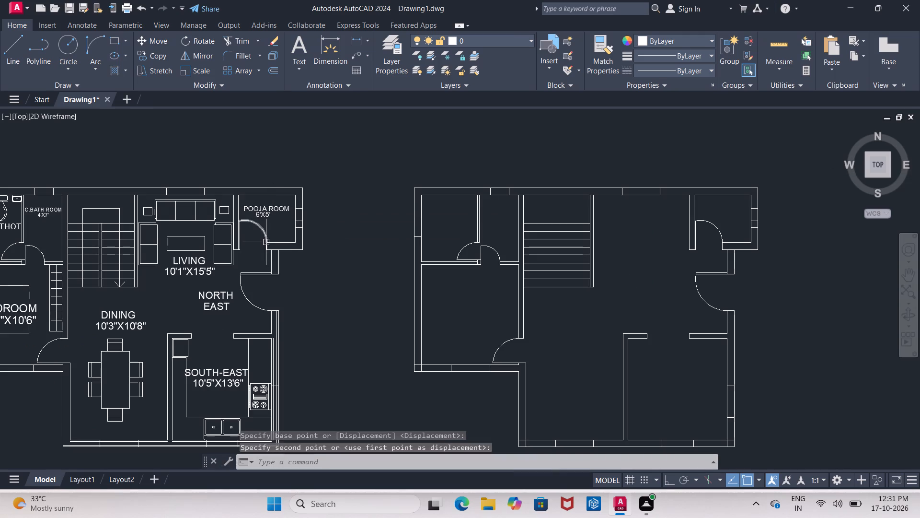
middle_drag(269, 222, 274, 147)
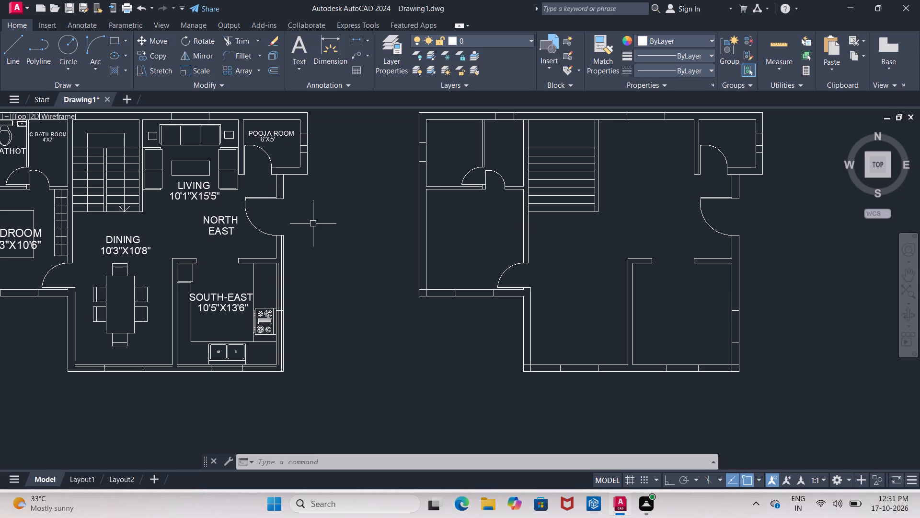
scroll(309, 132, up, 2)
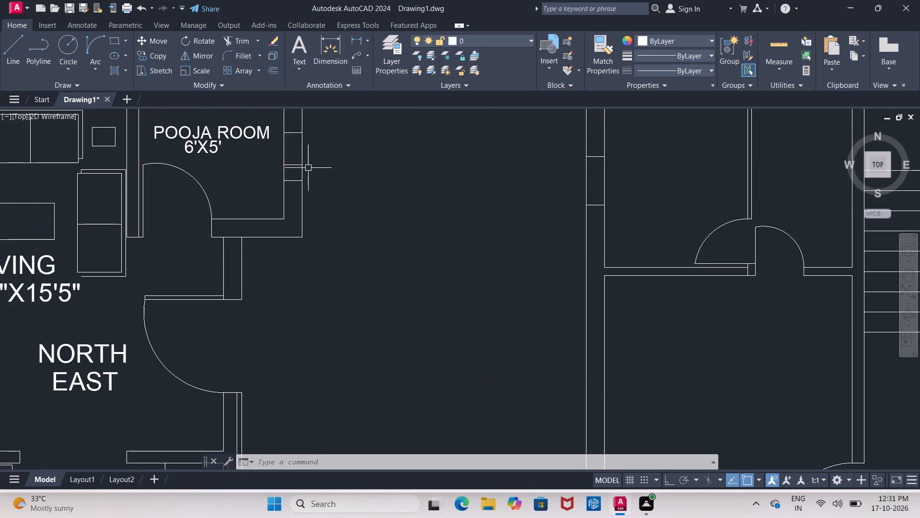
scroll(308, 168, up, 2)
click(271, 160)
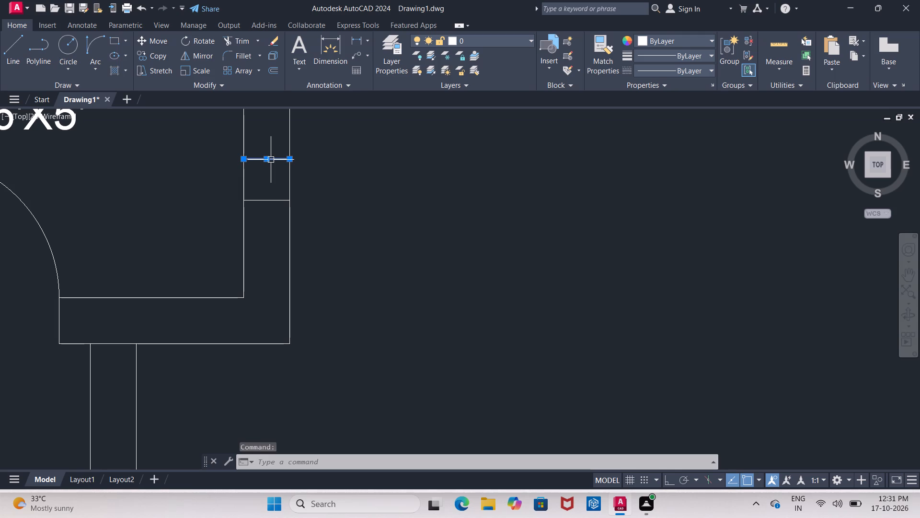
key(Delete)
key(t)
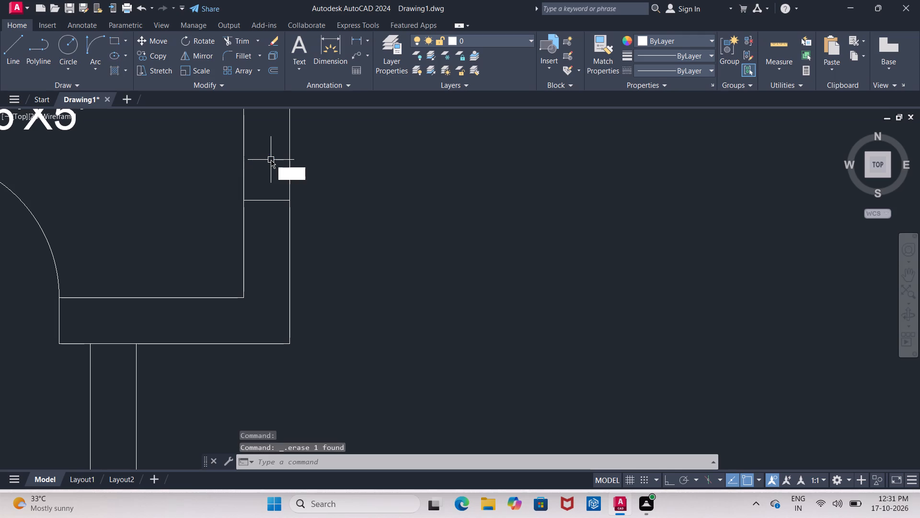
key(Escape)
Offset the inner and outer lines of the pooja room's east wall 2.25" into the wall thickness.
key(o)
key(Return)
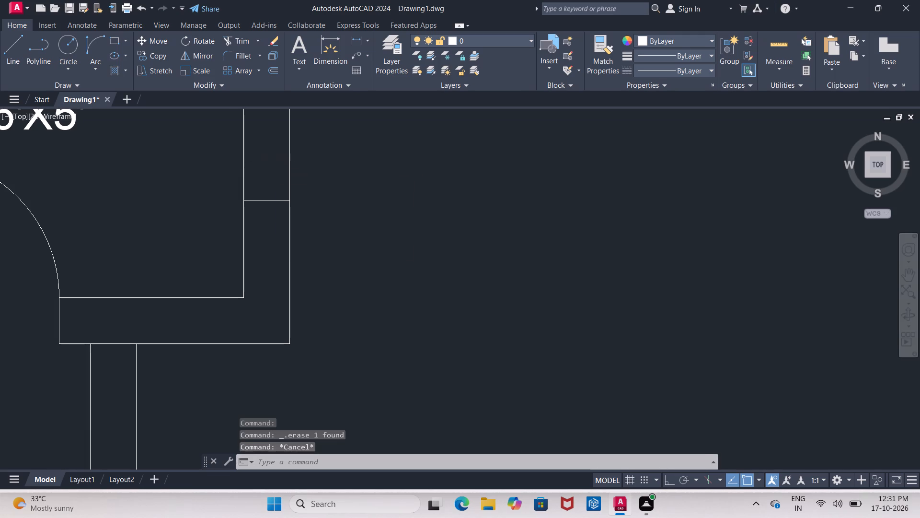
text(2.25")
key(Return)
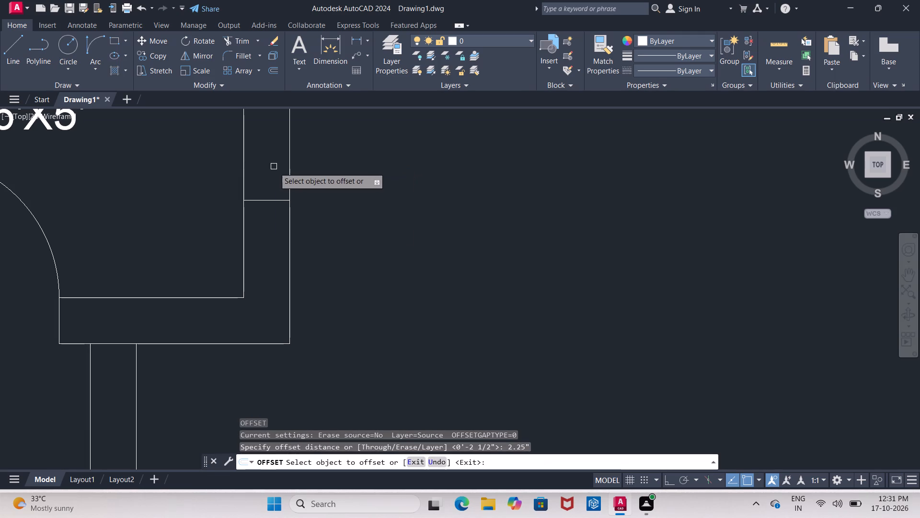
scroll(268, 157, down, 2)
middle_drag(271, 161, 241, 235)
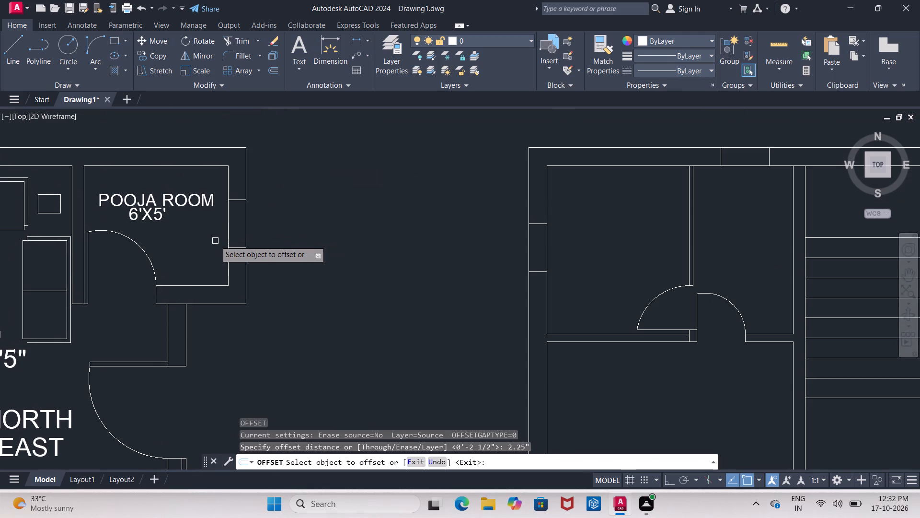
click(227, 222)
click(237, 225)
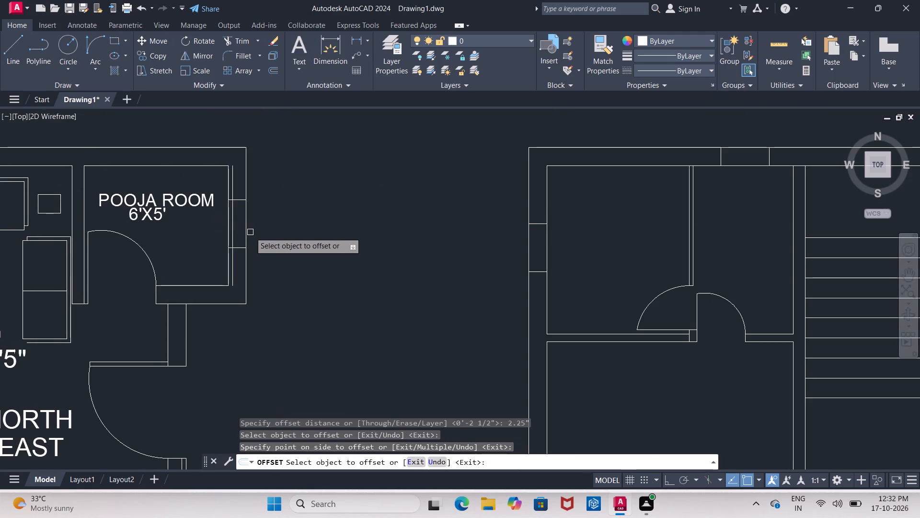
scroll(250, 232, up, 2)
click(238, 230)
click(217, 228)
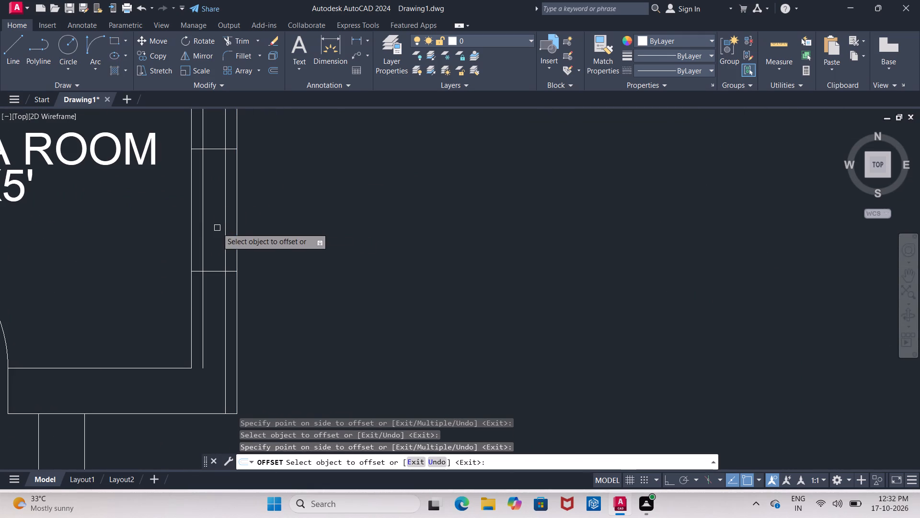
key(Escape)
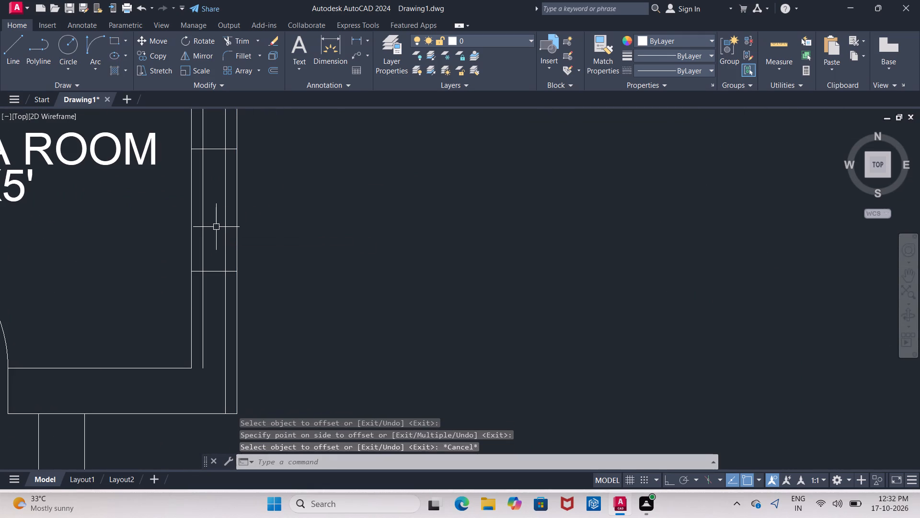
Trim both offset lines in the pooja room's east wall above and below the window opening, leaving them only within it.
text(TR)
key(Return)
key(Return)
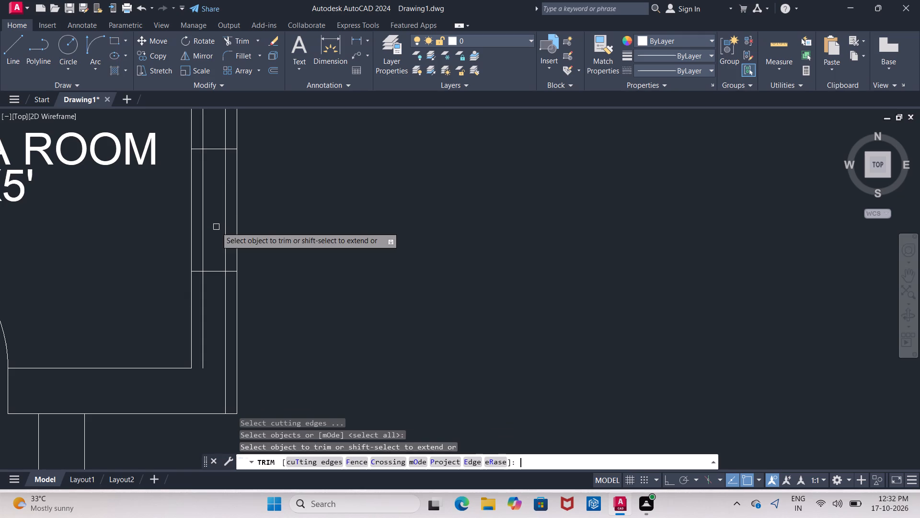
click(200, 327)
click(229, 349)
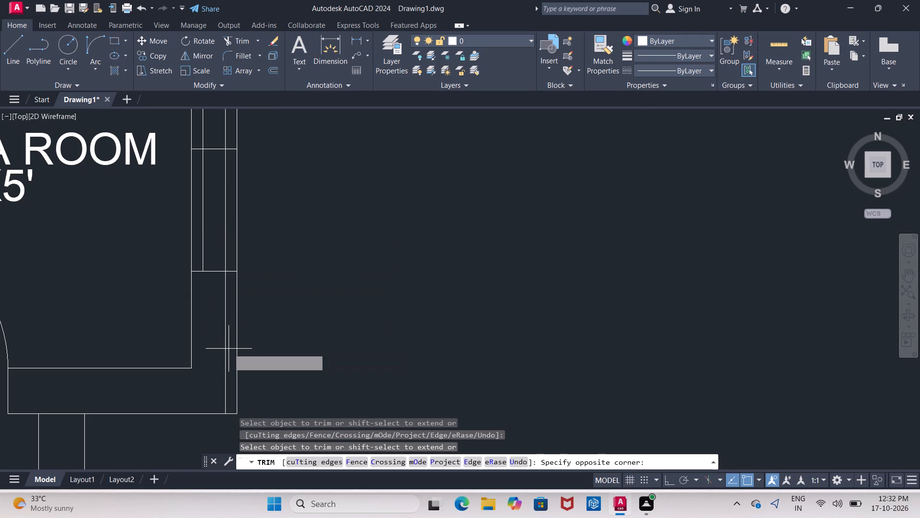
click(219, 349)
middle_drag(220, 310, 200, 431)
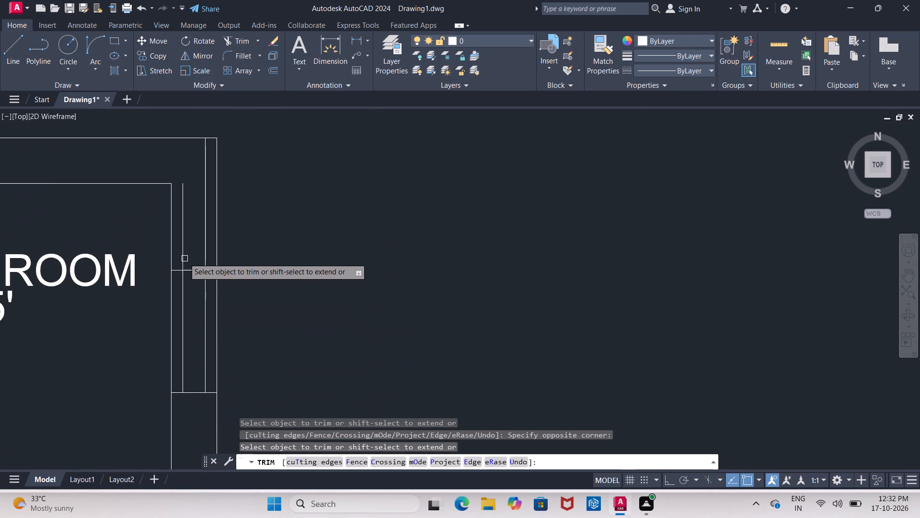
click(184, 257)
click(207, 257)
scroll(207, 257, down, 4)
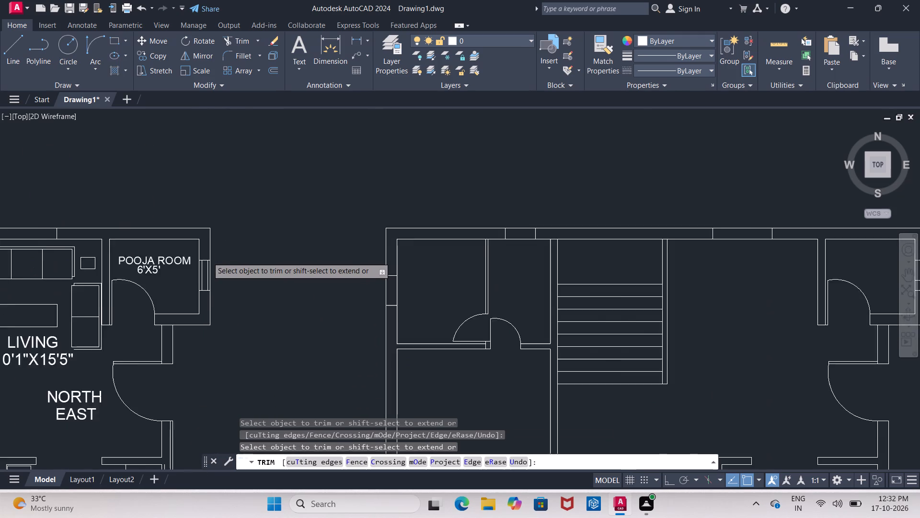
scroll(112, 230, up, 2)
middle_drag(112, 230, 198, 218)
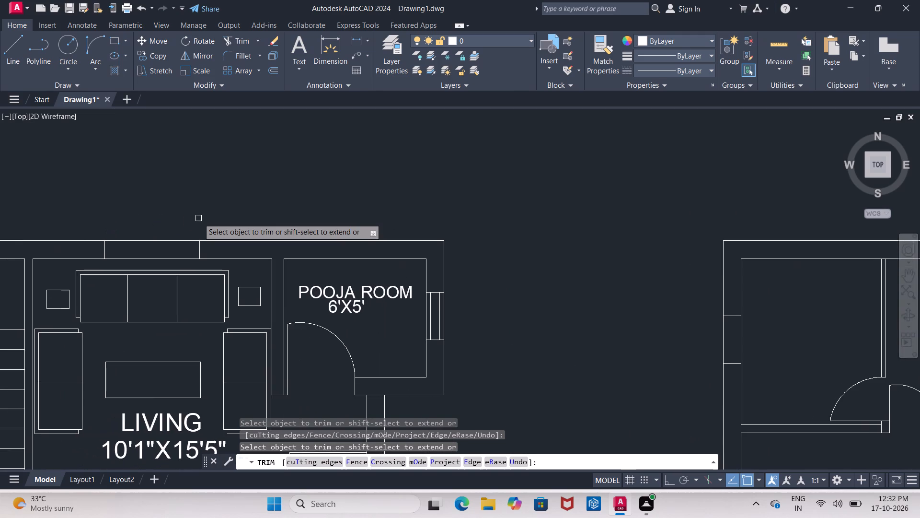
key(Escape)
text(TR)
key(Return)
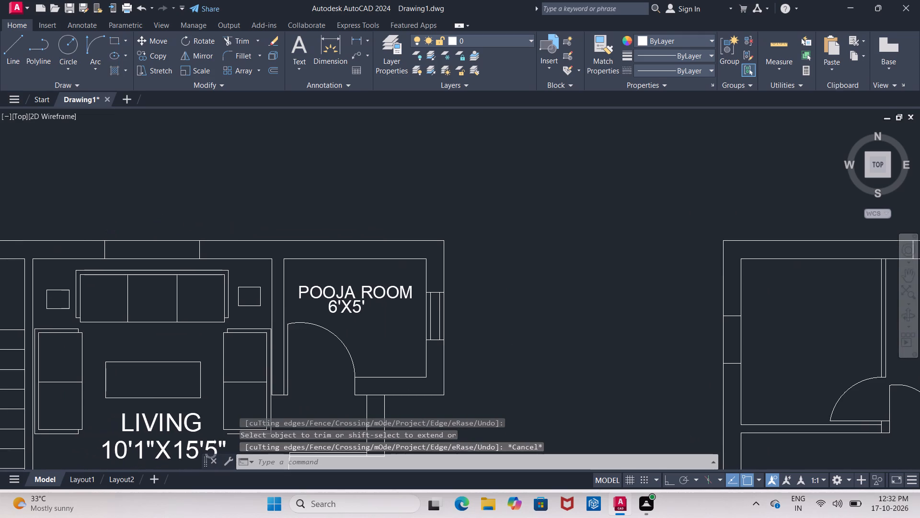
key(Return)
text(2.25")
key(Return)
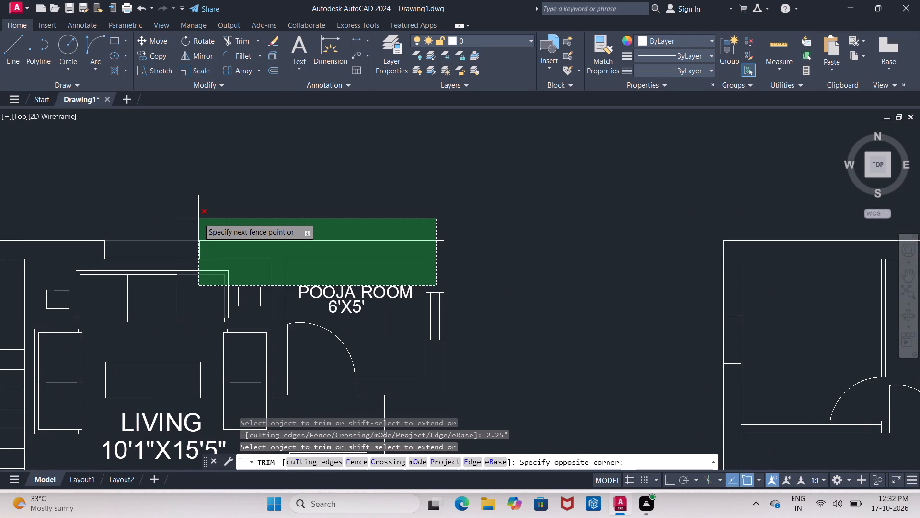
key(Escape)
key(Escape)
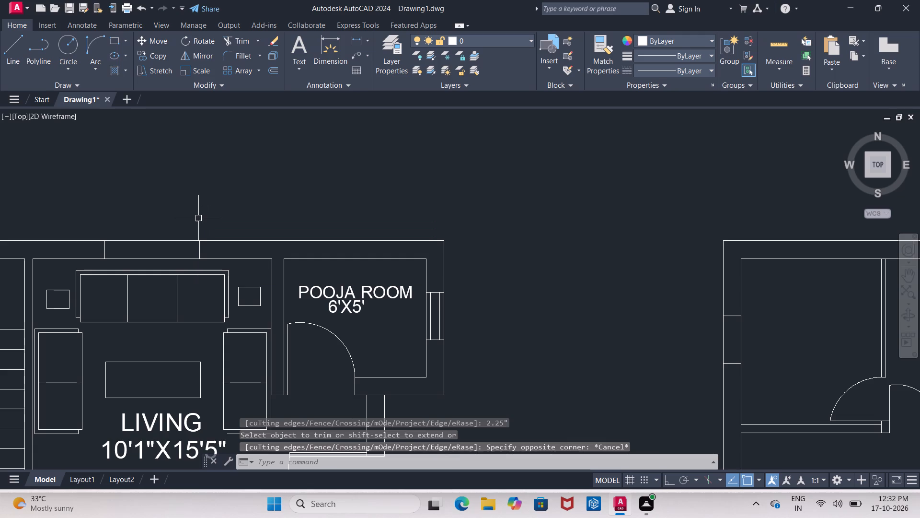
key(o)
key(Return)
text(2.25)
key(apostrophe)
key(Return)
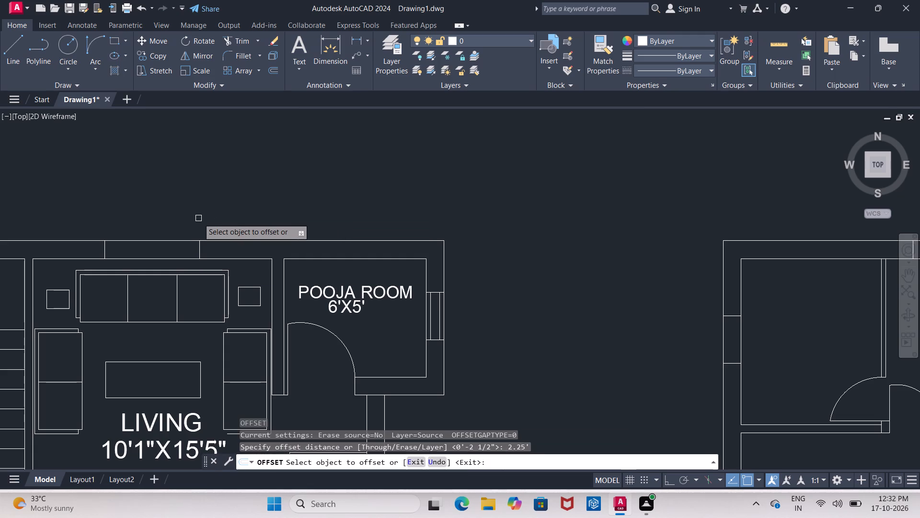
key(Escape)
Offset the outer and inner lines of the living room's north wall 2.25" into the wall thickness.
key(o)
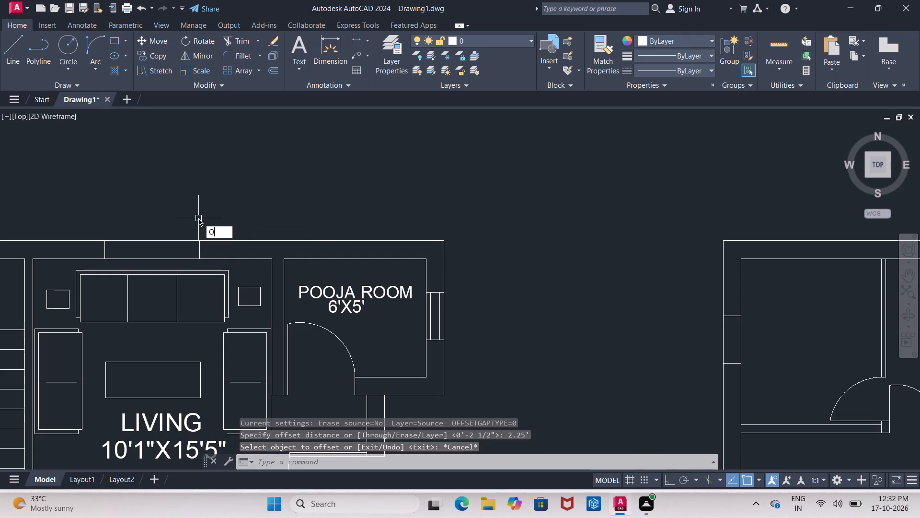
key(Return)
text(2.25")
key(Return)
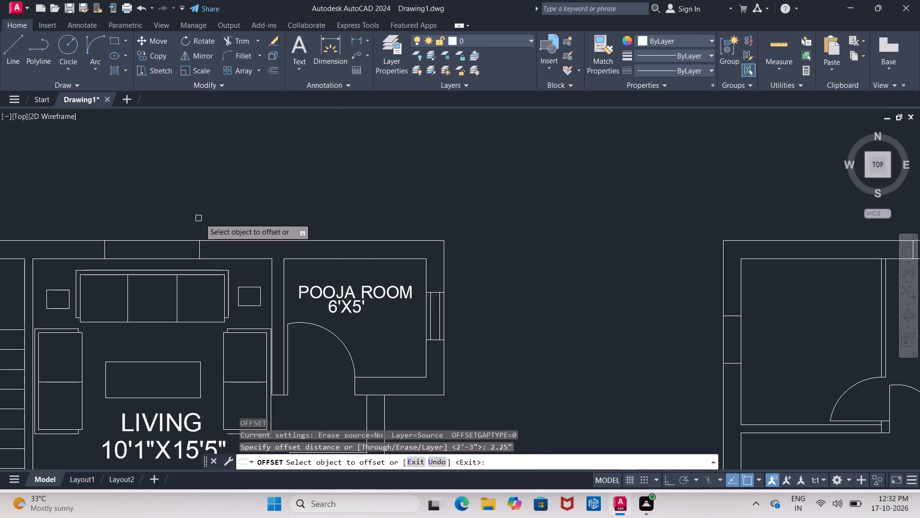
click(161, 240)
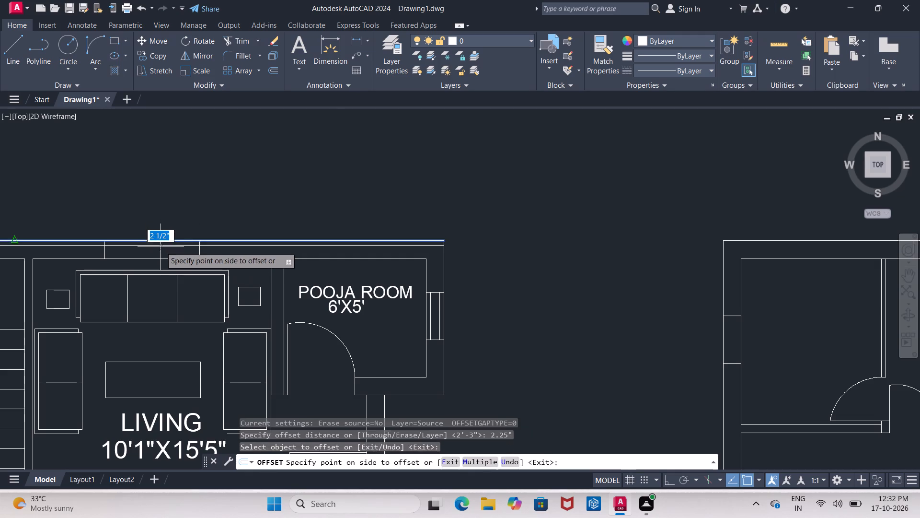
click(161, 247)
scroll(164, 245, up, 2)
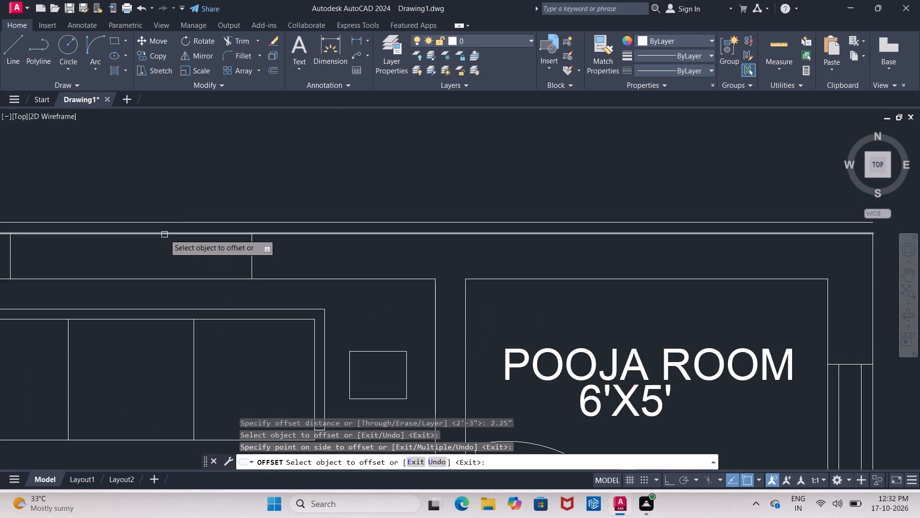
click(164, 234)
click(165, 245)
click(167, 278)
click(167, 258)
key(Escape)
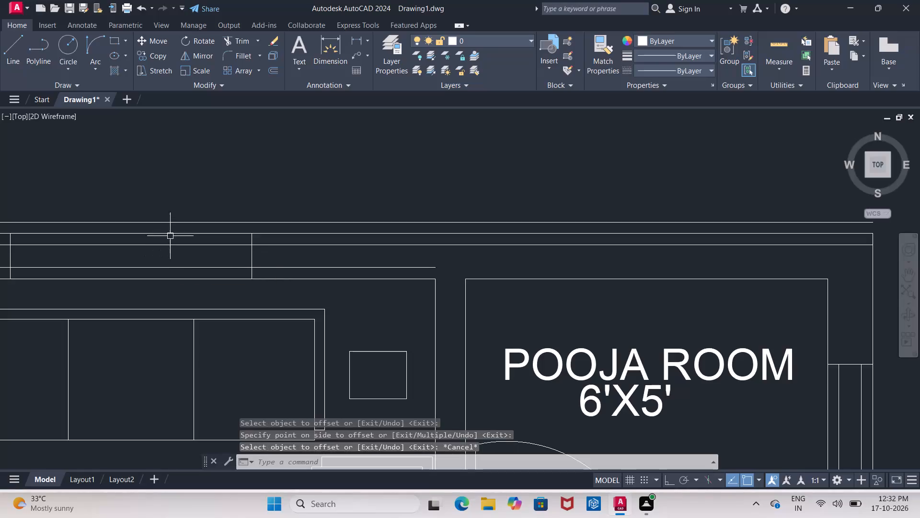
Delete the stray offset line lying outside the north wall above the living room.
click(171, 222)
key(Delete)
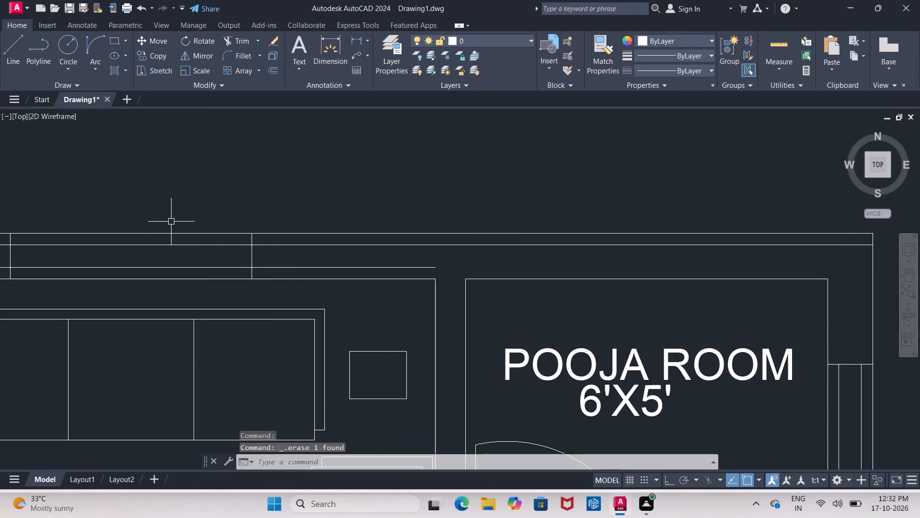
Trim both offset lines in the living room's north wall on either side of the window opening, leaving them only within it.
text(TR)
key(Return)
key(Return)
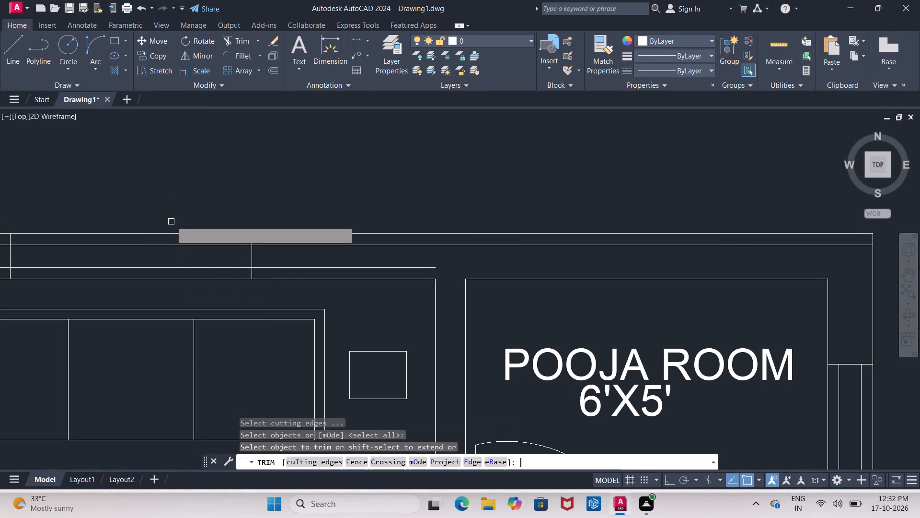
click(277, 246)
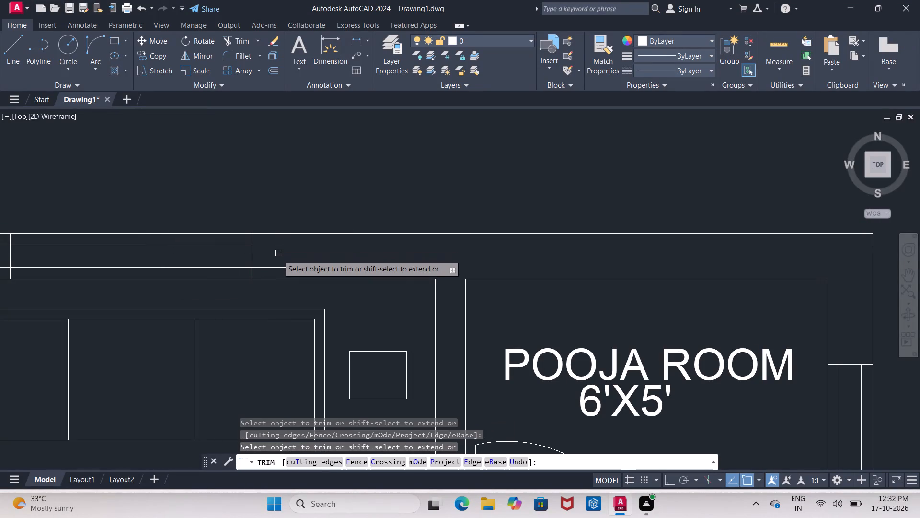
click(276, 265)
scroll(275, 263, down, 2)
scroll(155, 265, up, 2)
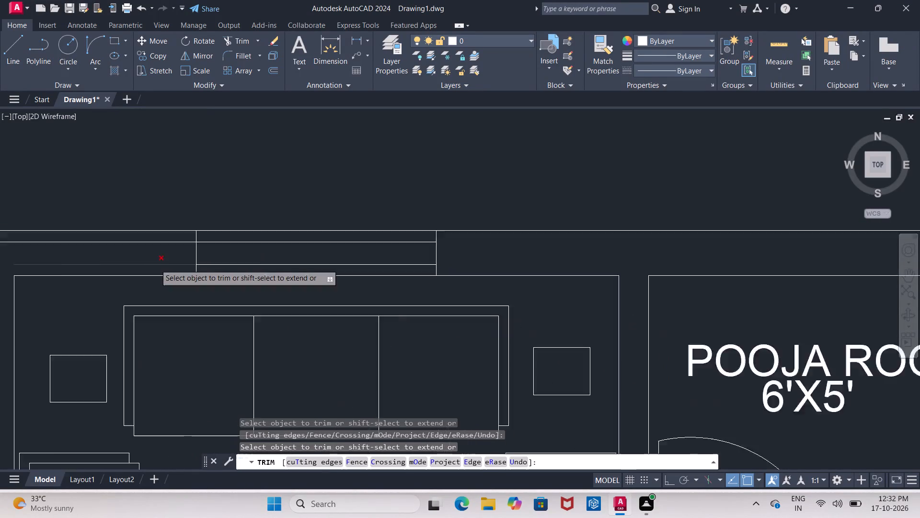
scroll(155, 264, up, 1)
click(172, 231)
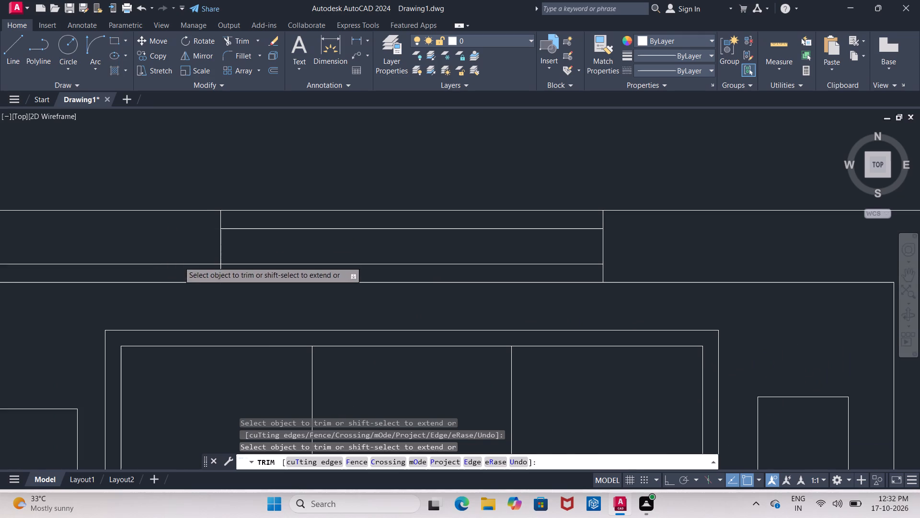
click(179, 261)
click(179, 267)
scroll(179, 267, down, 4)
middle_drag(176, 264, 288, 243)
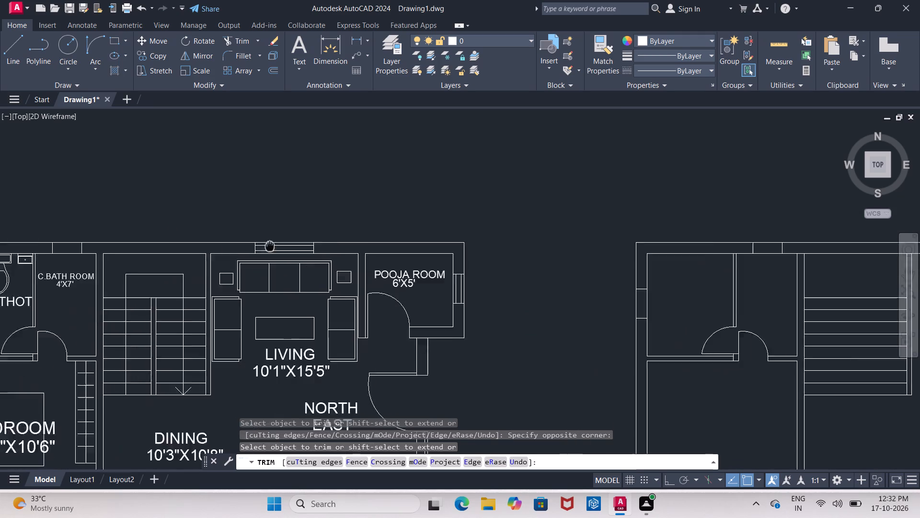
middle_drag(288, 243, 348, 234)
scroll(190, 217, up, 2)
middle_drag(189, 216, 242, 205)
key(Escape)
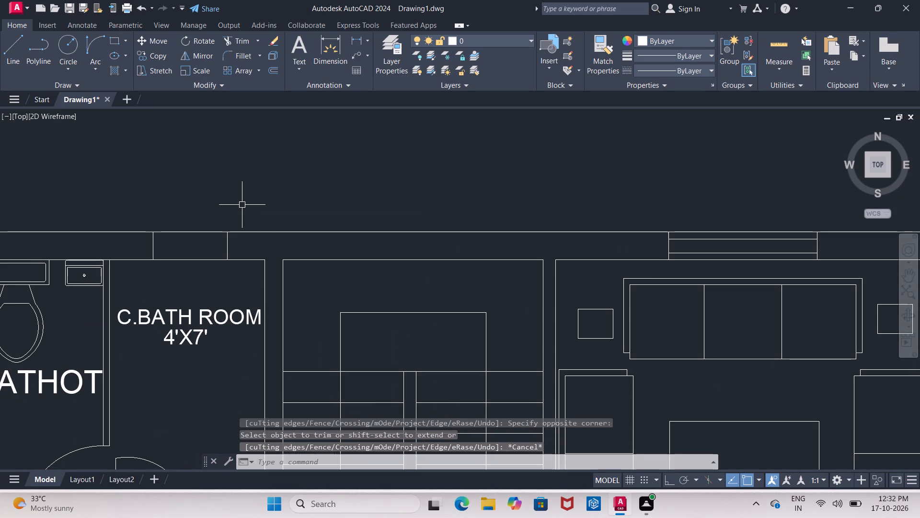
Offset the outer and inner lines of the C.BATH ROOM's north wall 2.25" into the wall thickness.
key(o)
key(Return)
text(2.25")
key(Return)
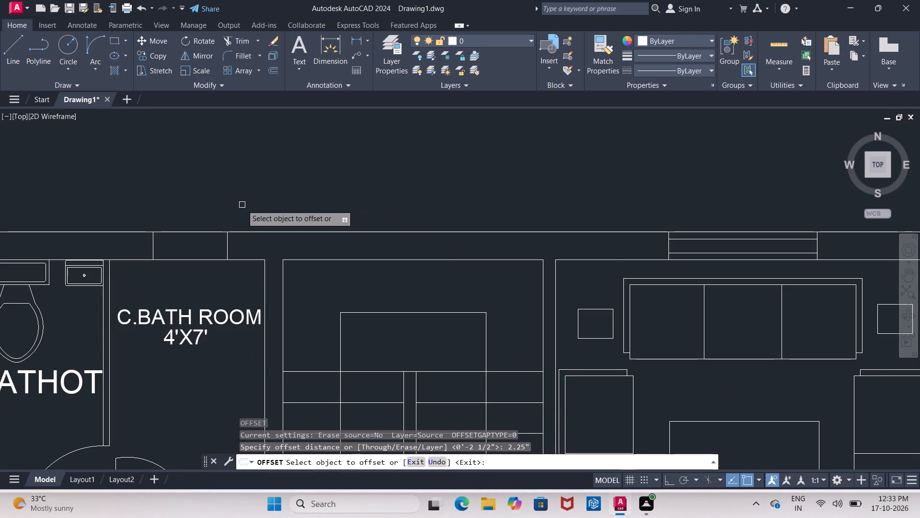
click(205, 236)
click(205, 235)
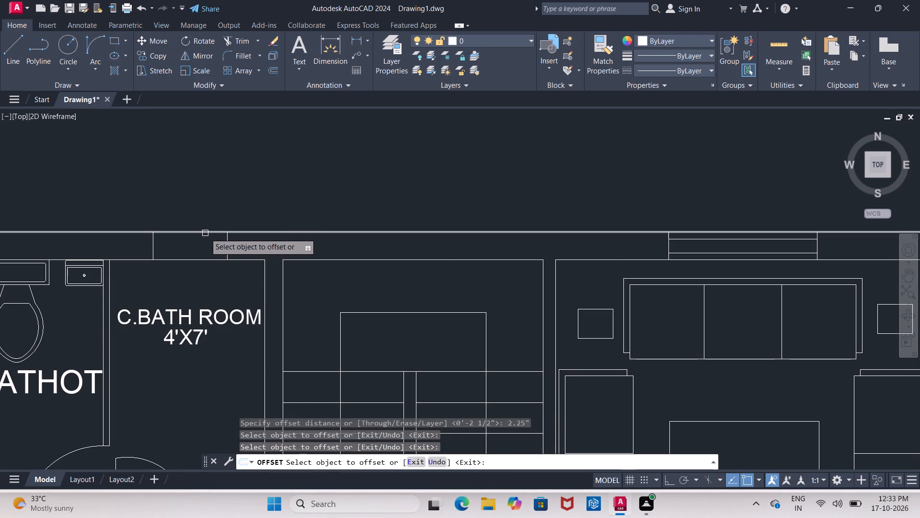
click(205, 232)
click(205, 244)
click(204, 261)
click(203, 249)
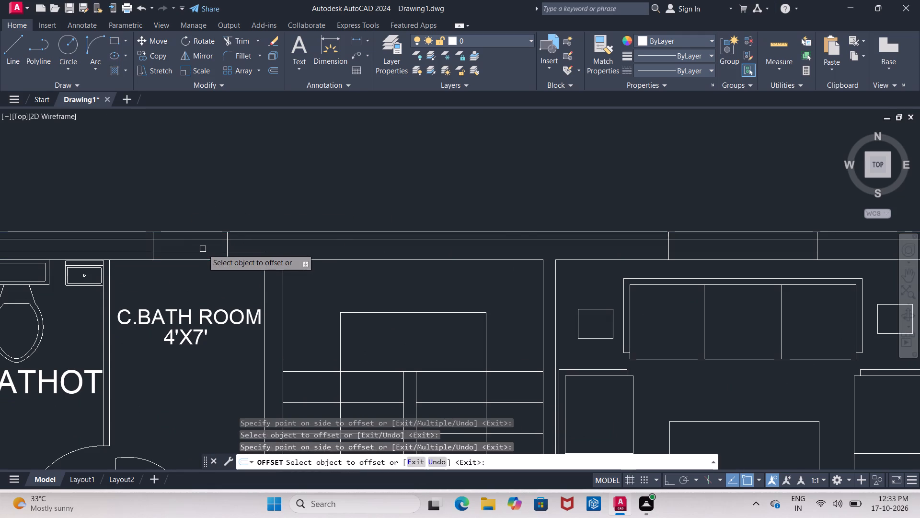
key(Escape)
Trim both offset lines in the C.BATH ROOM's north wall east and west of the window opening.
text(TR)
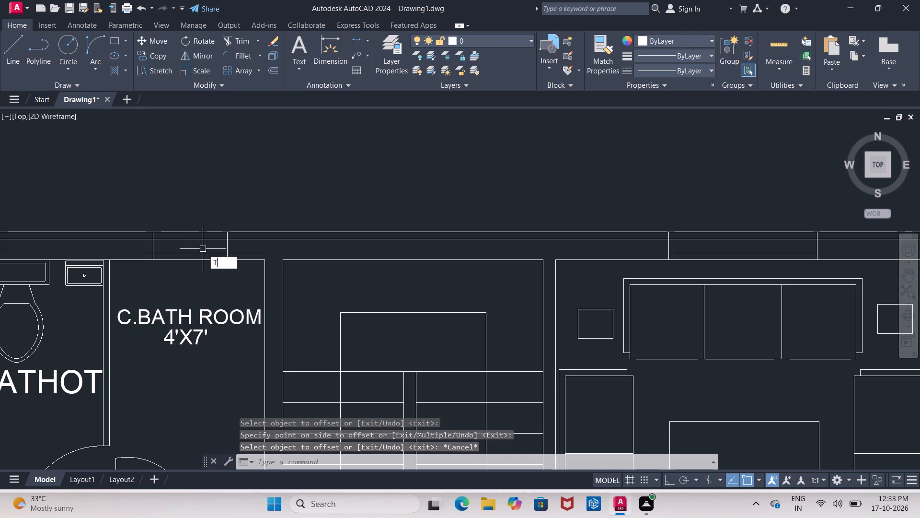
key(Return)
key(Return)
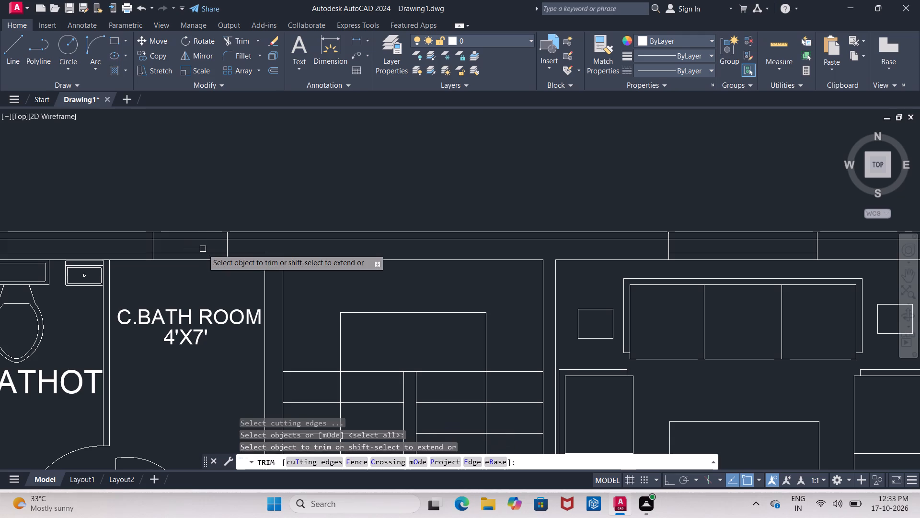
click(250, 242)
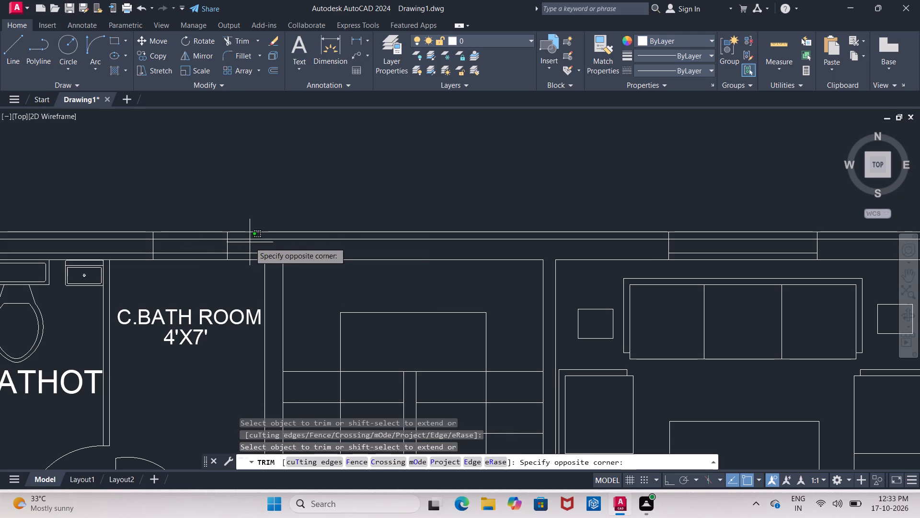
click(249, 236)
click(249, 250)
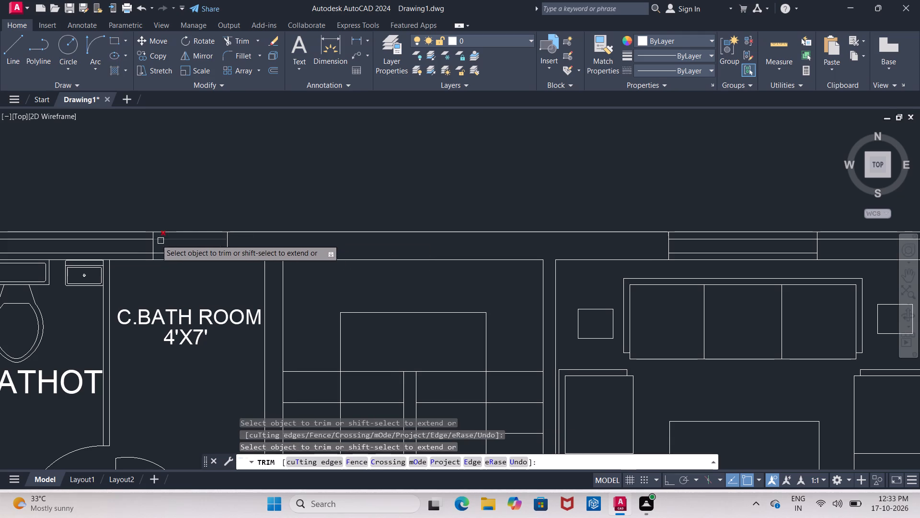
click(134, 239)
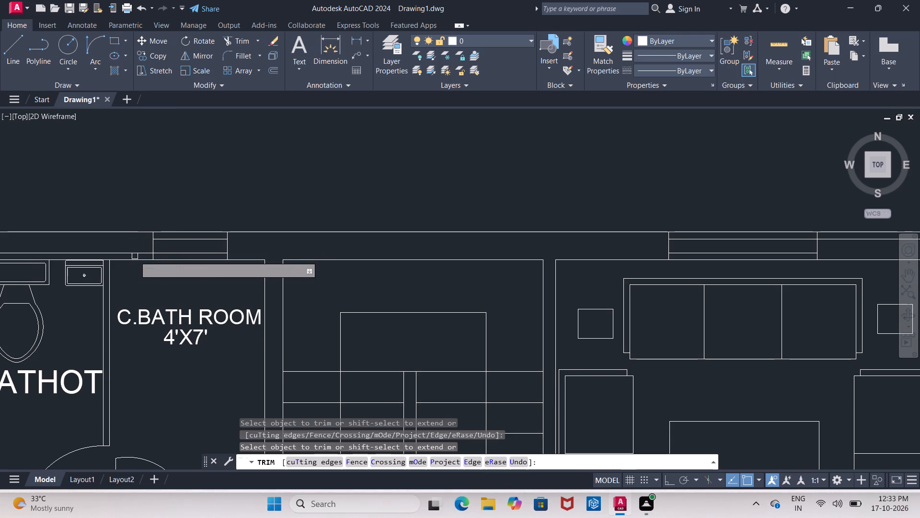
click(134, 253)
scroll(134, 253, down, 3)
scroll(25, 305, up, 1)
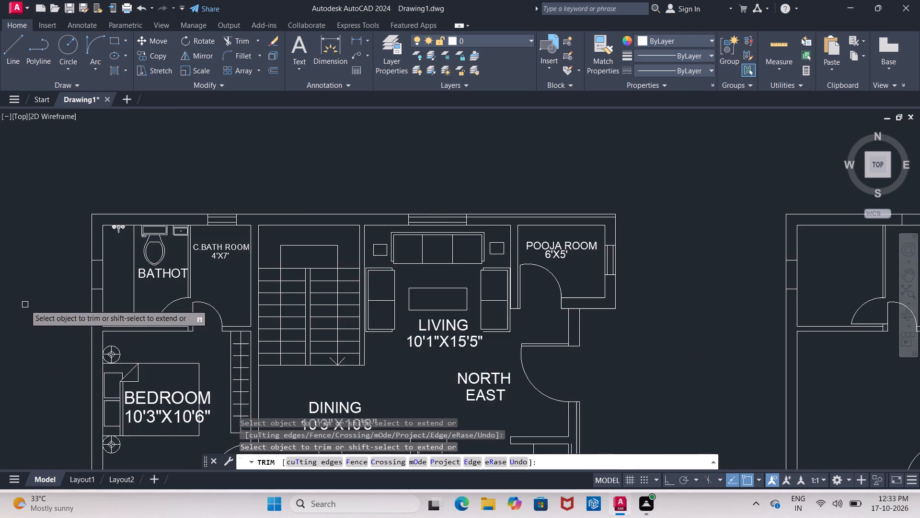
scroll(25, 305, up, 1)
middle_drag(27, 304, 32, 253)
key(Escape)
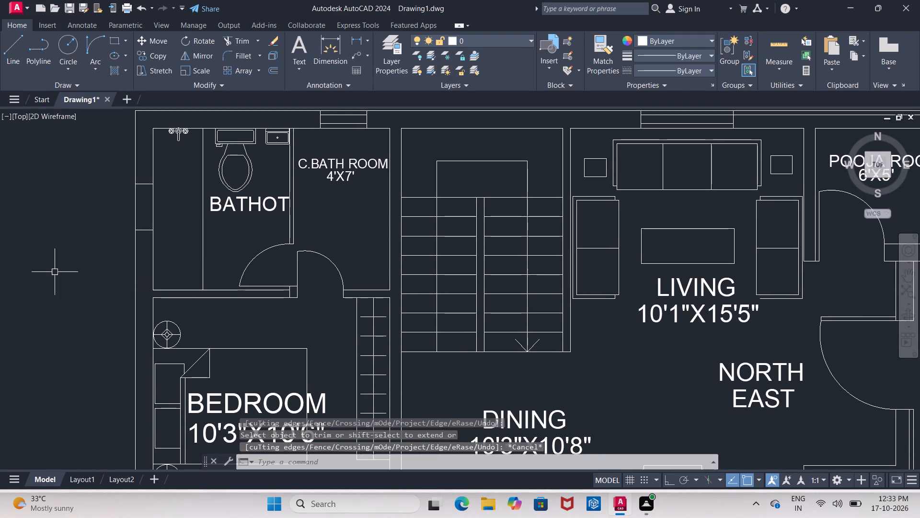
Offset the outer and inner lines of the BATHOT room's west wall 2.25" into the wall thickness.
key(o)
key(Return)
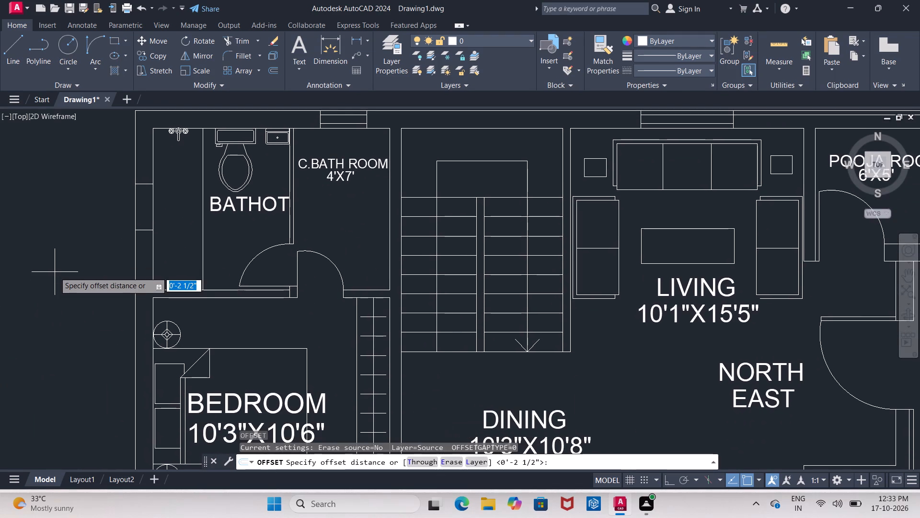
text(2.25")
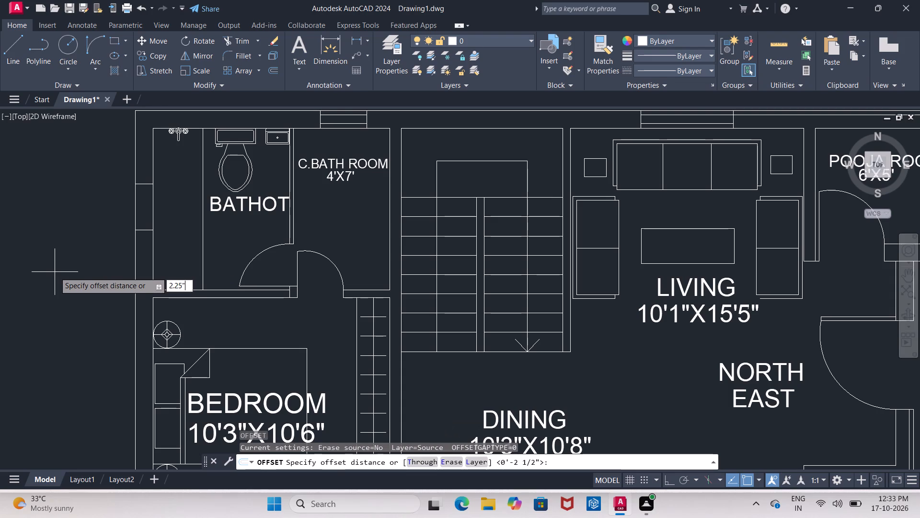
key(Return)
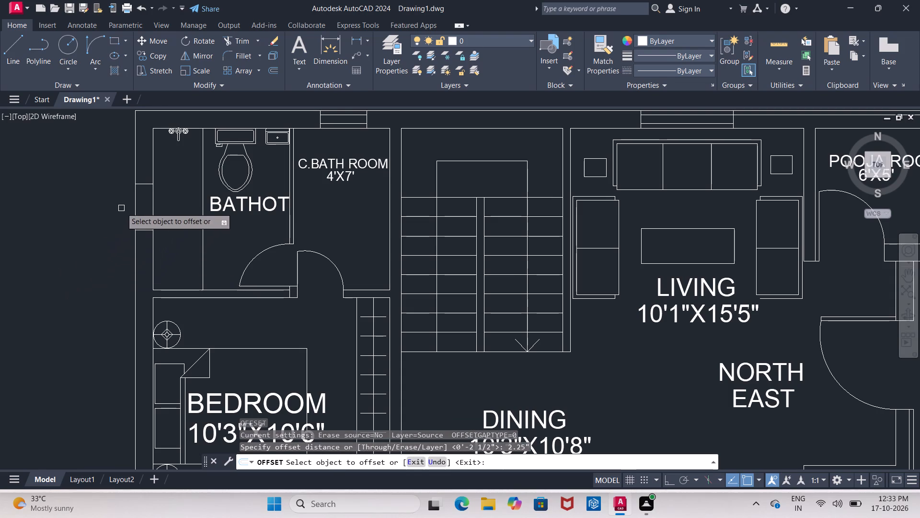
scroll(136, 200, down, 1)
scroll(136, 200, up, 1)
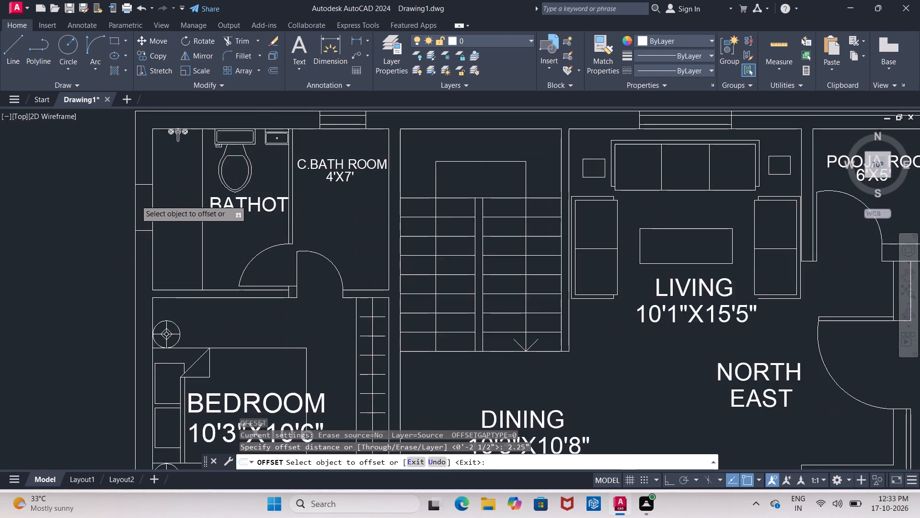
scroll(136, 200, up, 1)
click(136, 201)
click(143, 206)
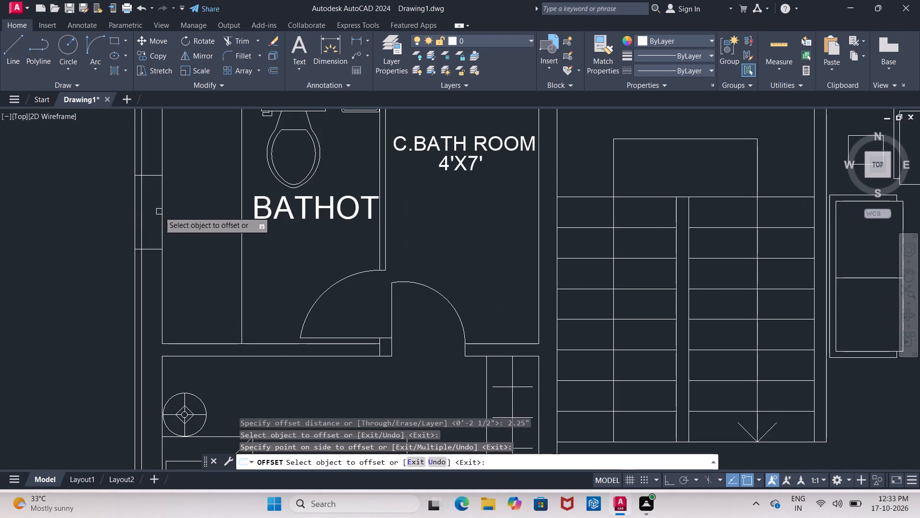
click(159, 212)
click(143, 214)
key(Escape)
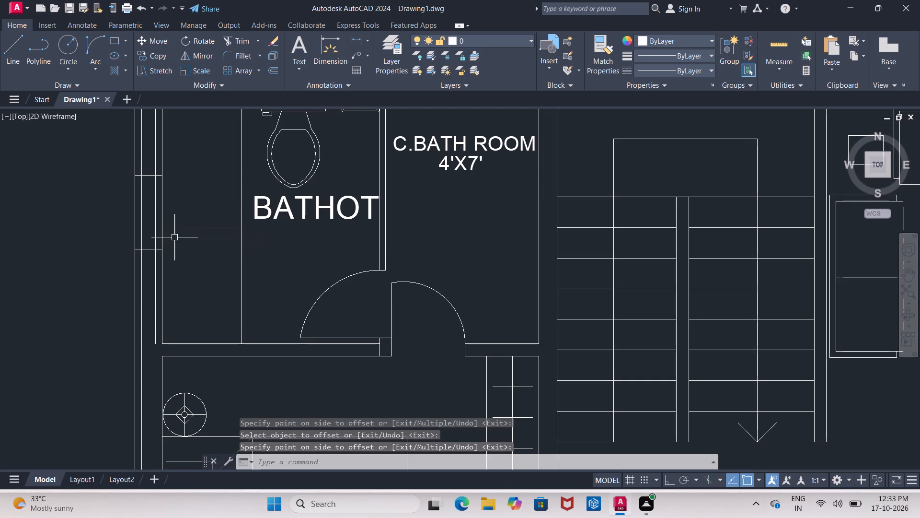
Trim both offset lines in the BATHOT room's west wall below and above the window opening, leaving them only within it.
text(TR)
key(Return)
key(Return)
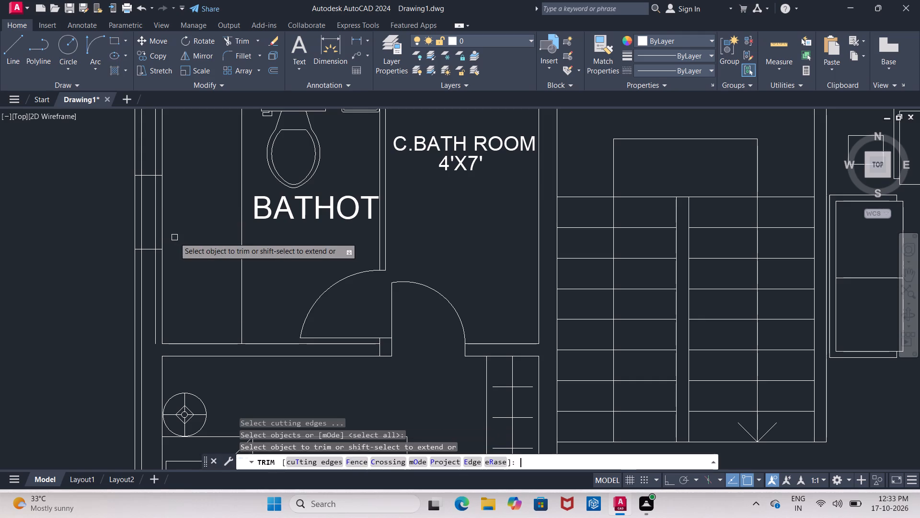
click(140, 276)
click(155, 284)
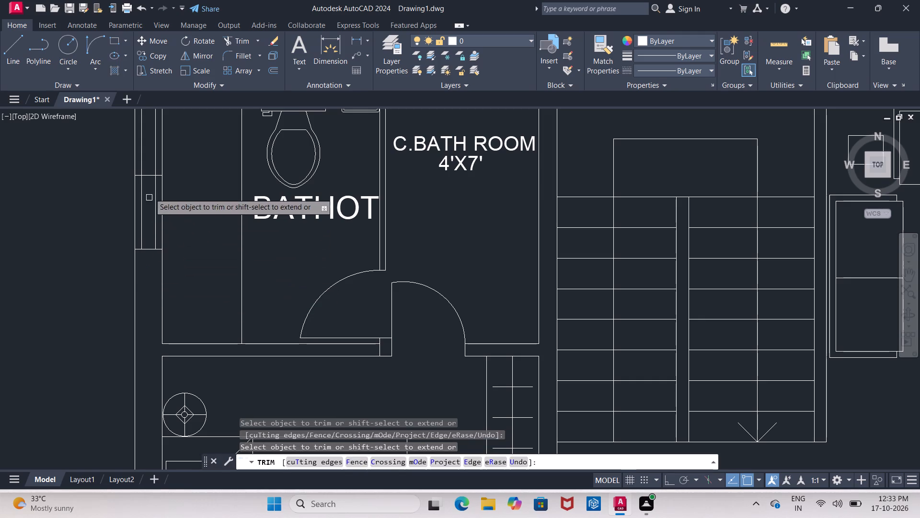
middle_drag(152, 148, 154, 268)
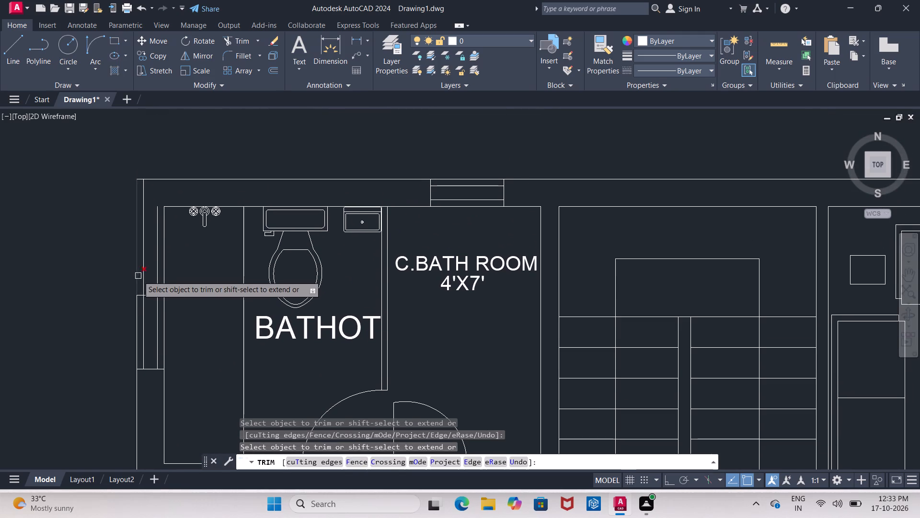
click(142, 280)
click(156, 288)
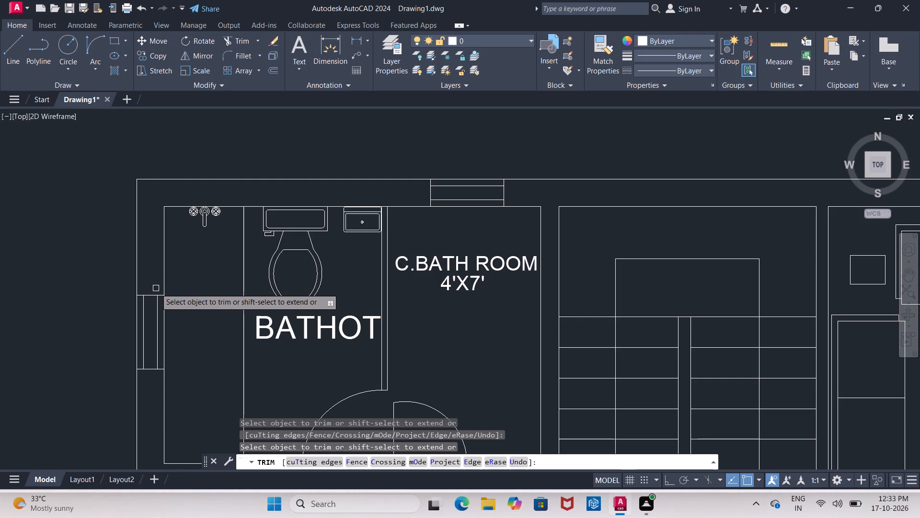
scroll(156, 288, down, 5)
scroll(165, 344, up, 8)
scroll(167, 335, down, 2)
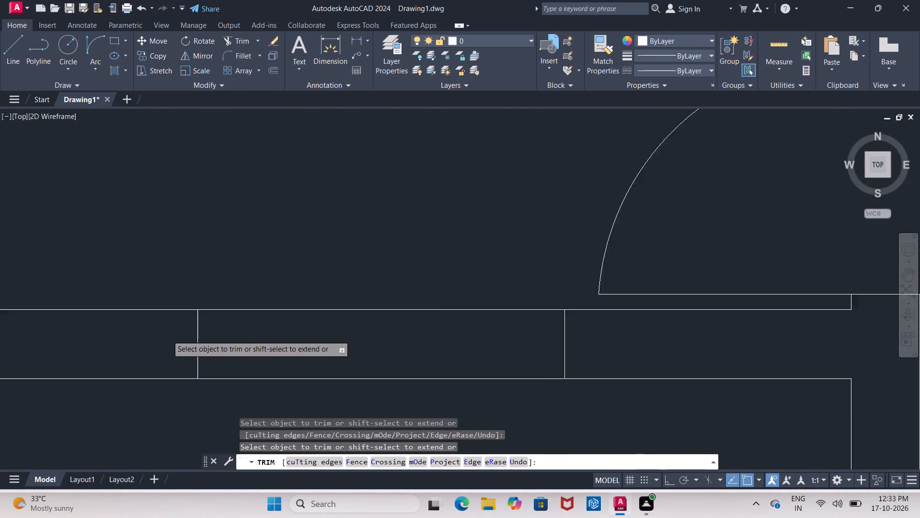
scroll(167, 335, down, 2)
middle_drag(166, 330, 153, 264)
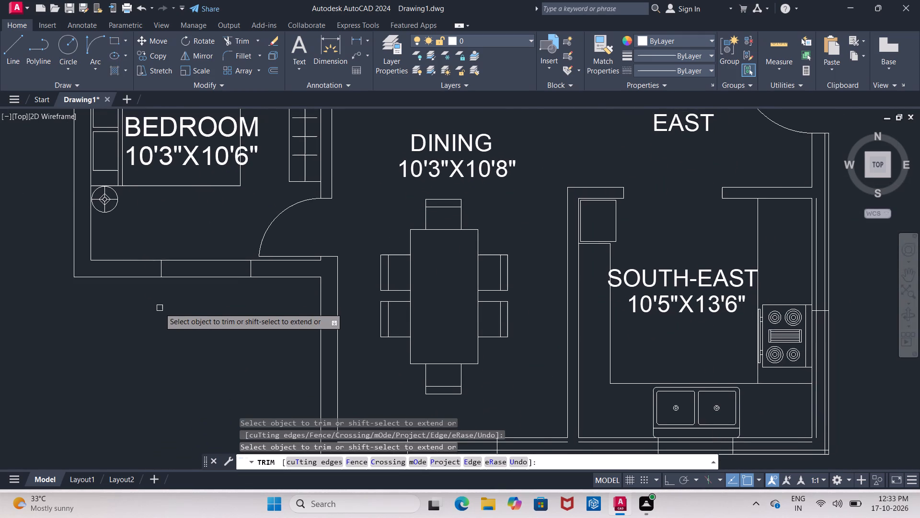
key(Escape)
Offset the inner and outer lines of the bedroom's south wall 2.25" into the wall thickness.
key(o)
key(Return)
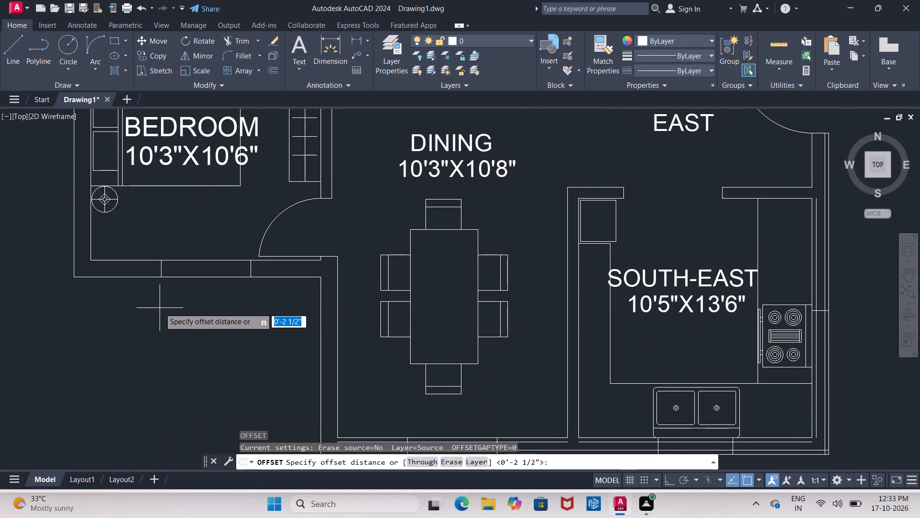
text(2.25")
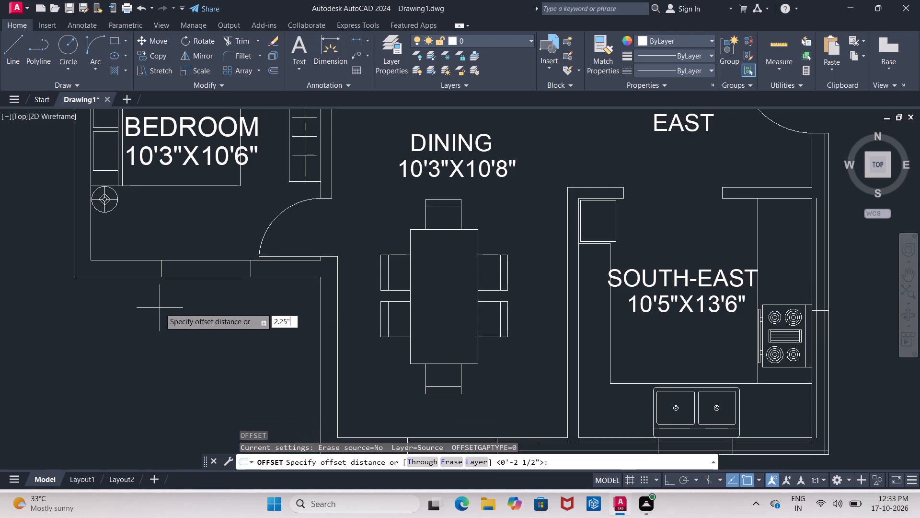
key(Return)
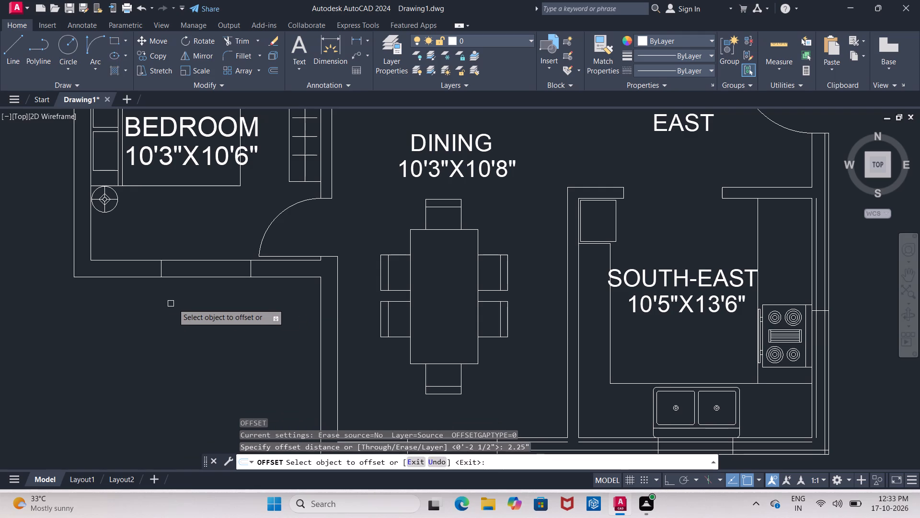
click(195, 260)
click(197, 269)
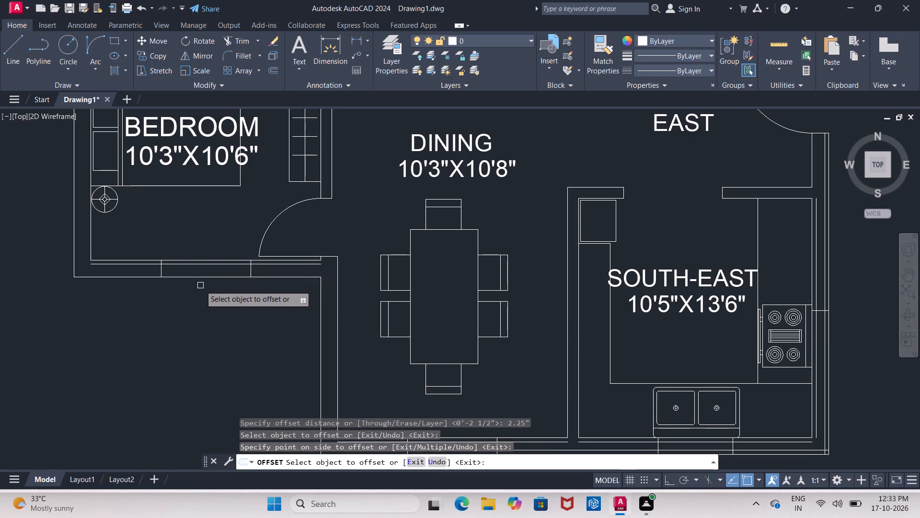
scroll(200, 285, up, 2)
click(202, 263)
click(203, 252)
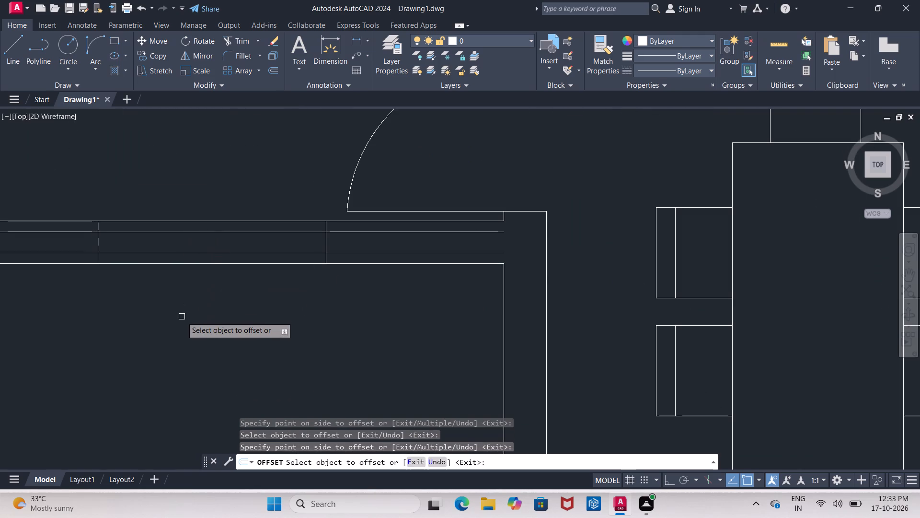
key(Escape)
Trim both offset lines in the bedroom's south wall east and west of the window opening.
key(t)
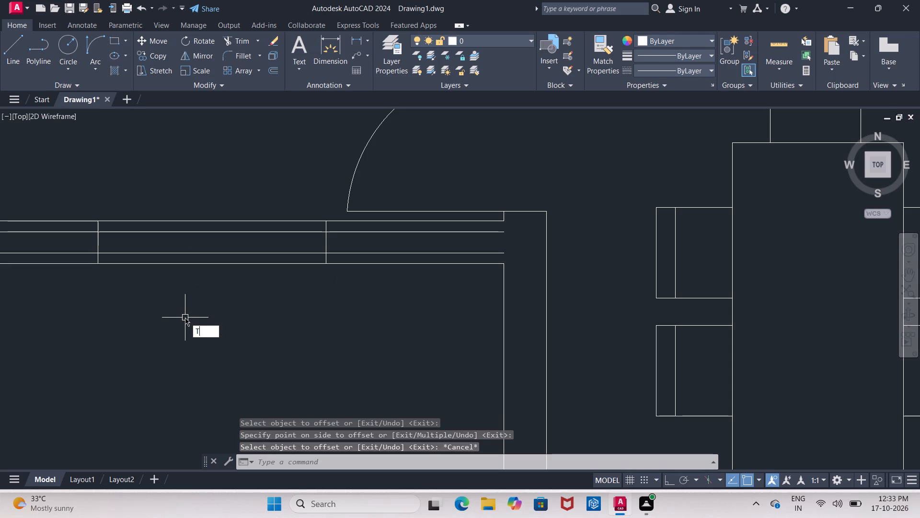
key(r)
key(Return)
key(Return)
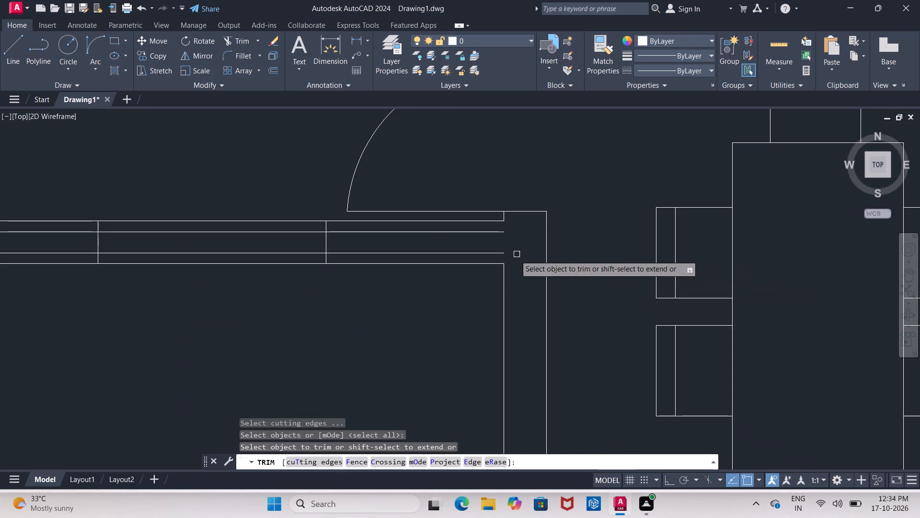
click(421, 233)
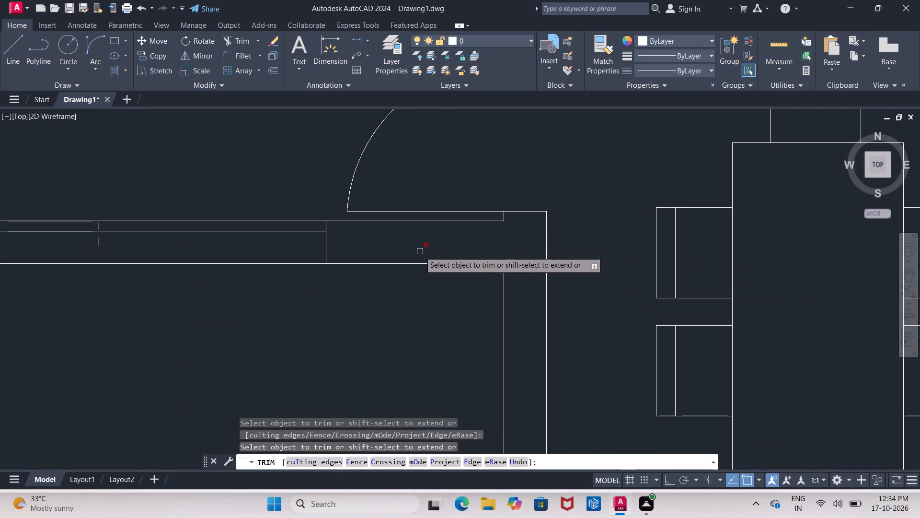
click(420, 251)
middle_drag(420, 251, 538, 246)
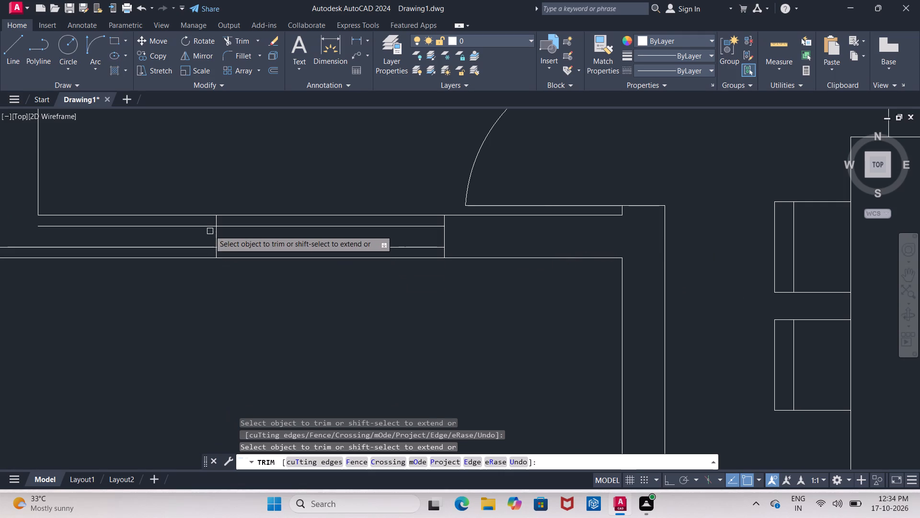
click(209, 227)
click(209, 246)
Trim both offset lines in the dining room's south wall on either side of the window opening.
scroll(209, 246, down, 3)
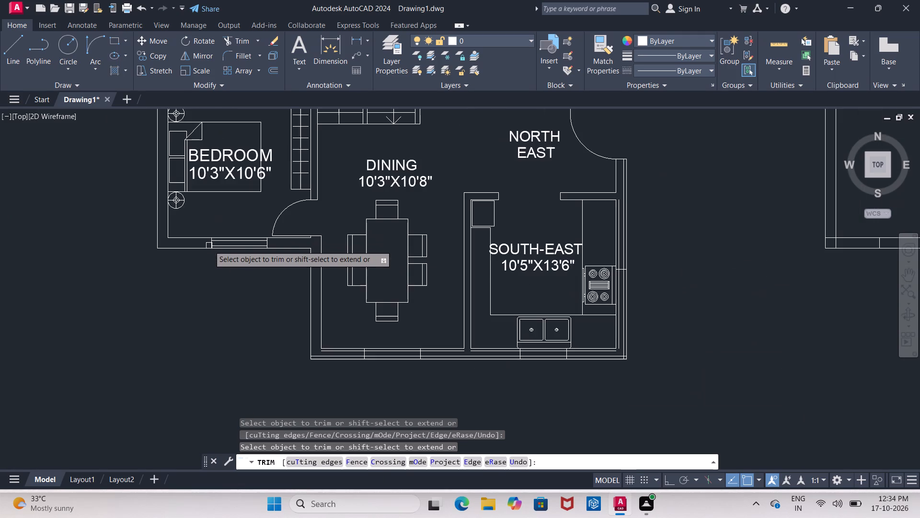
scroll(366, 370, up, 1)
middle_drag(359, 361, 301, 314)
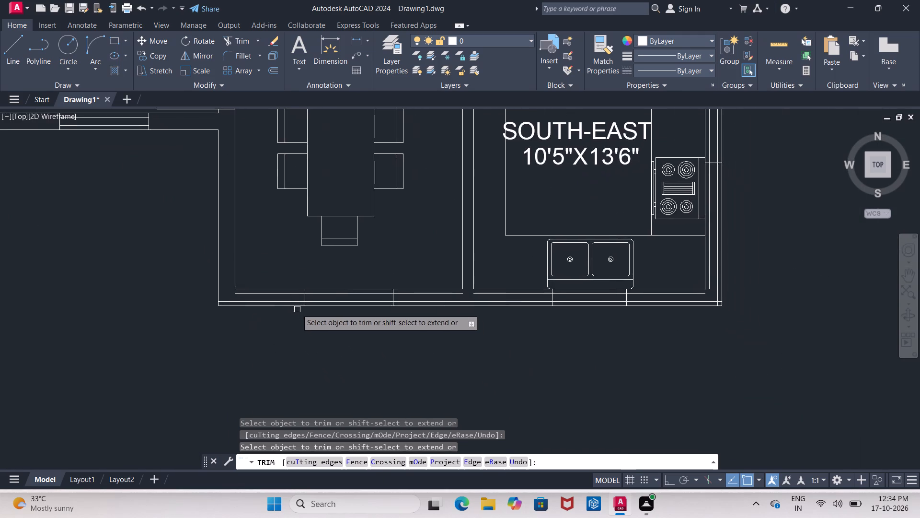
scroll(293, 304, up, 2)
click(286, 280)
click(291, 298)
scroll(294, 299, up, 1)
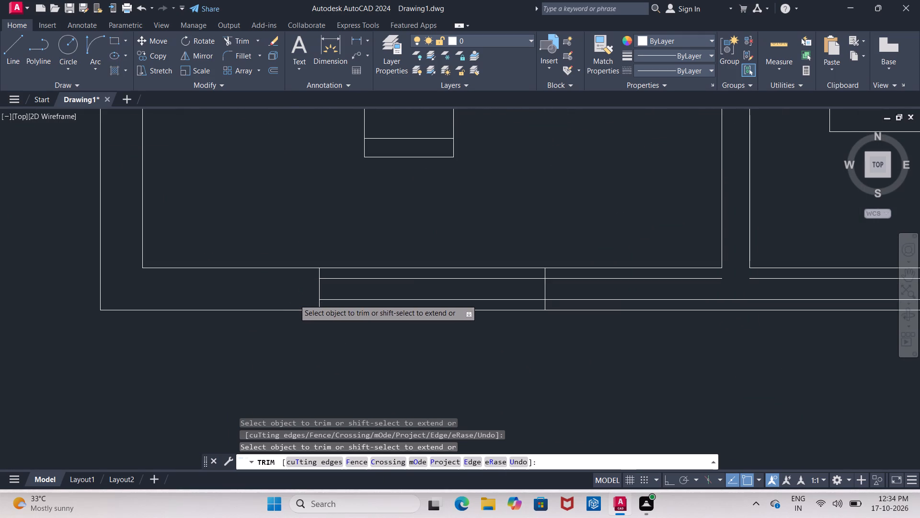
scroll(227, 301, down, 1)
middle_drag(227, 301, 140, 323)
click(524, 298)
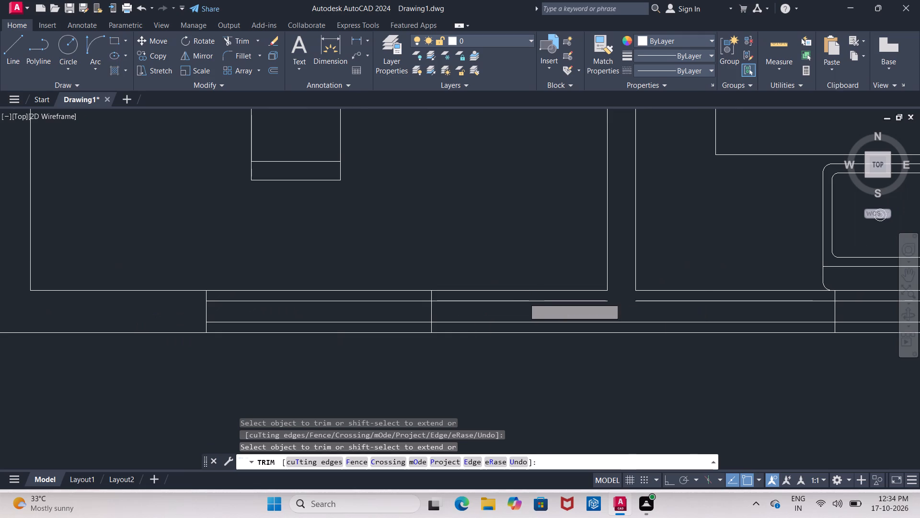
click(522, 306)
click(519, 321)
Trim the leftover offset lines in the south-east kitchen's south wall, keeping only those within the window opening behind the sink.
scroll(517, 316, down, 2)
middle_drag(517, 316, 415, 314)
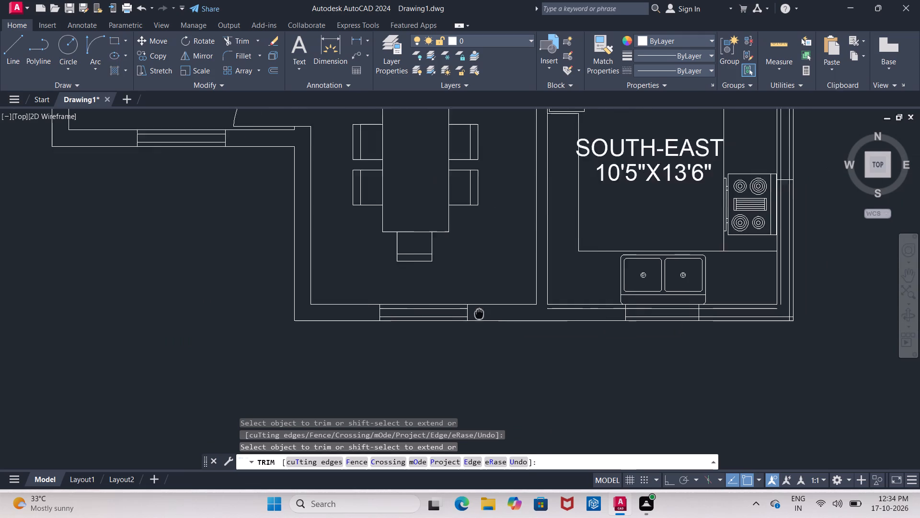
middle_drag(415, 314, 247, 321)
scroll(340, 332, up, 1)
click(372, 306)
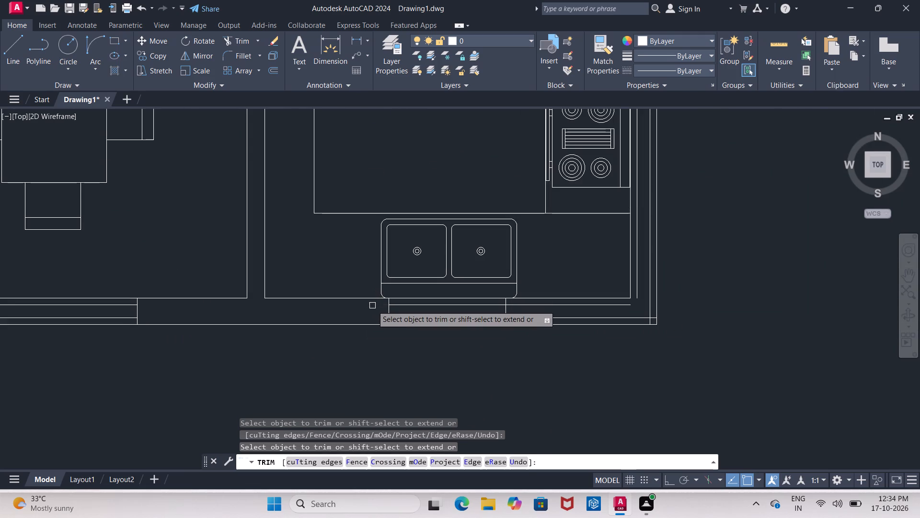
scroll(379, 310, up, 2)
middle_drag(379, 310, 293, 304)
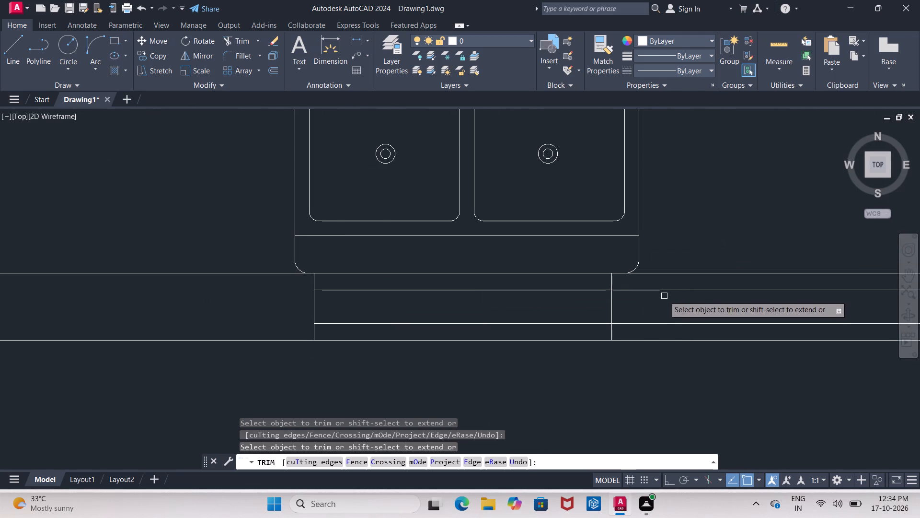
click(663, 290)
middle_click(405, 289)
middle_drag(550, 294, 330, 293)
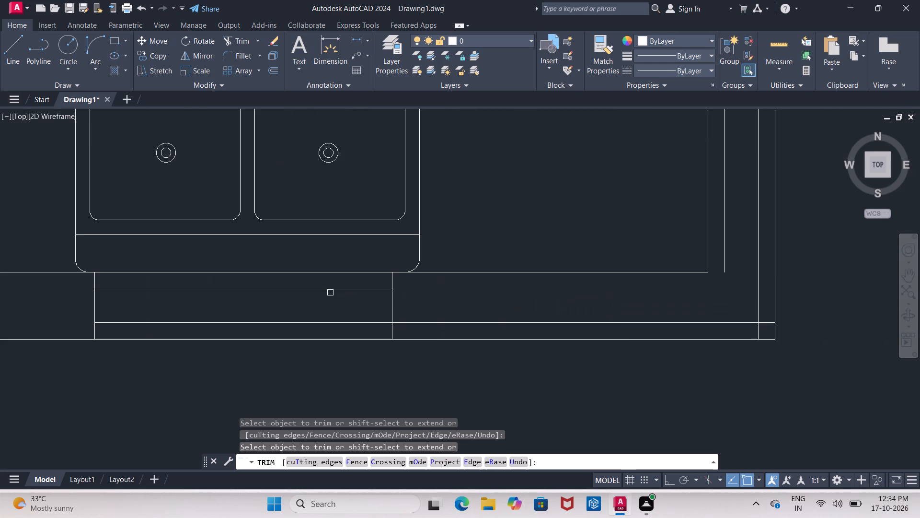
click(444, 325)
scroll(443, 324, down, 3)
scroll(508, 296, down, 1)
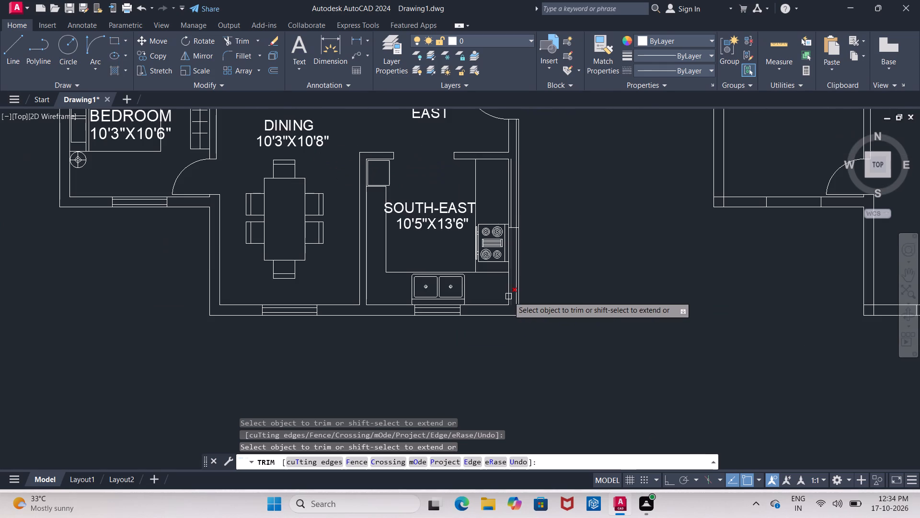
middle_drag(583, 223, 506, 223)
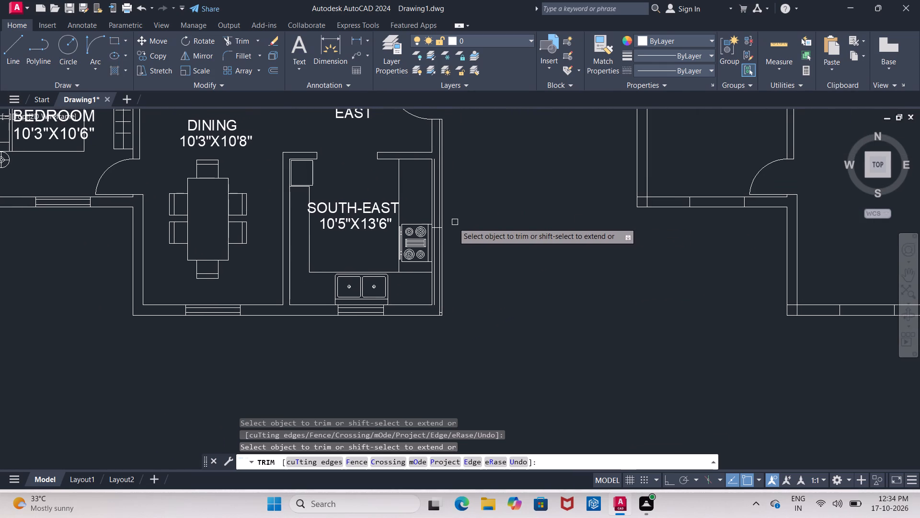
scroll(449, 225, up, 3)
scroll(448, 226, down, 3)
scroll(448, 226, up, 4)
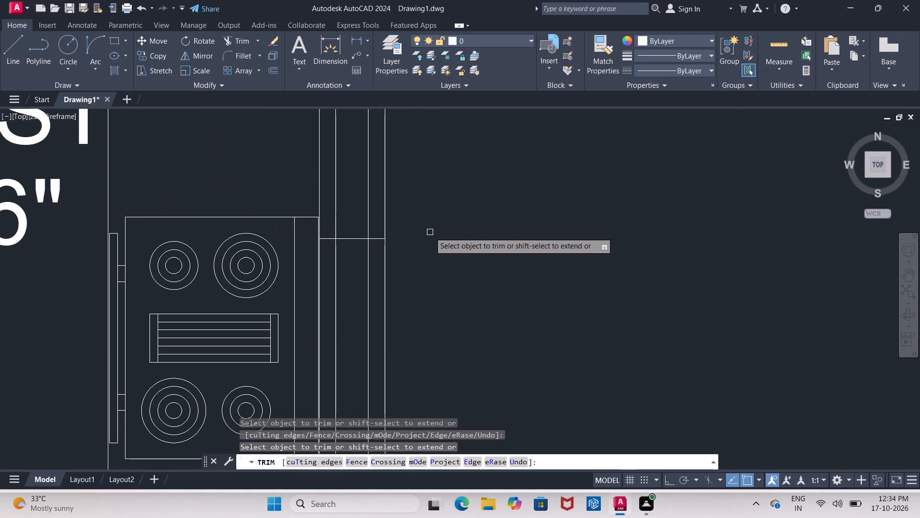
key(Escape)
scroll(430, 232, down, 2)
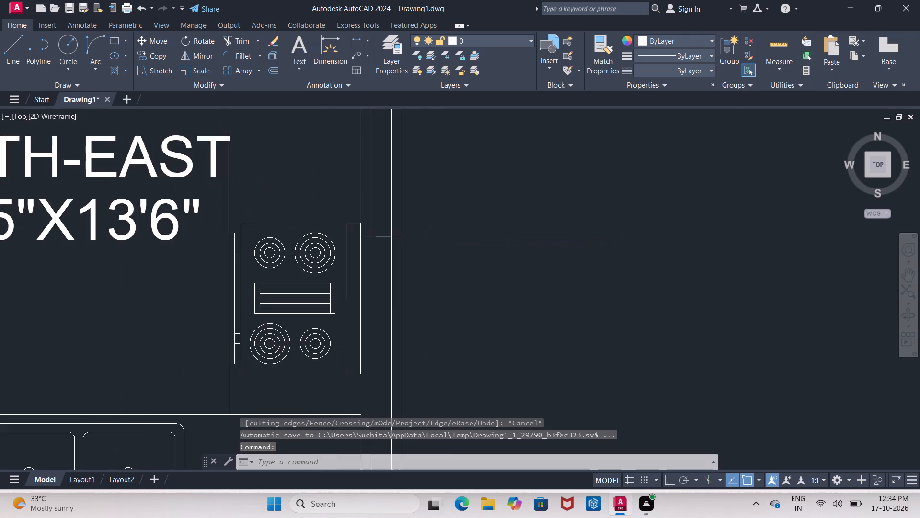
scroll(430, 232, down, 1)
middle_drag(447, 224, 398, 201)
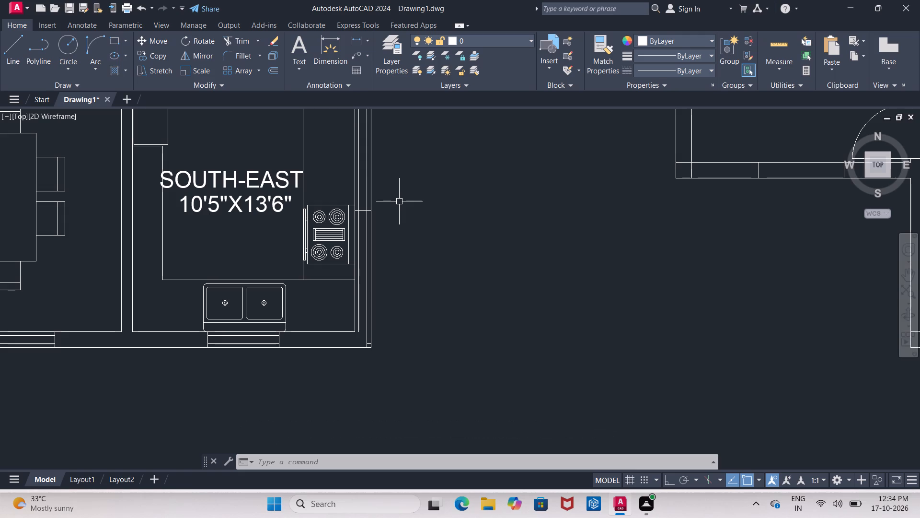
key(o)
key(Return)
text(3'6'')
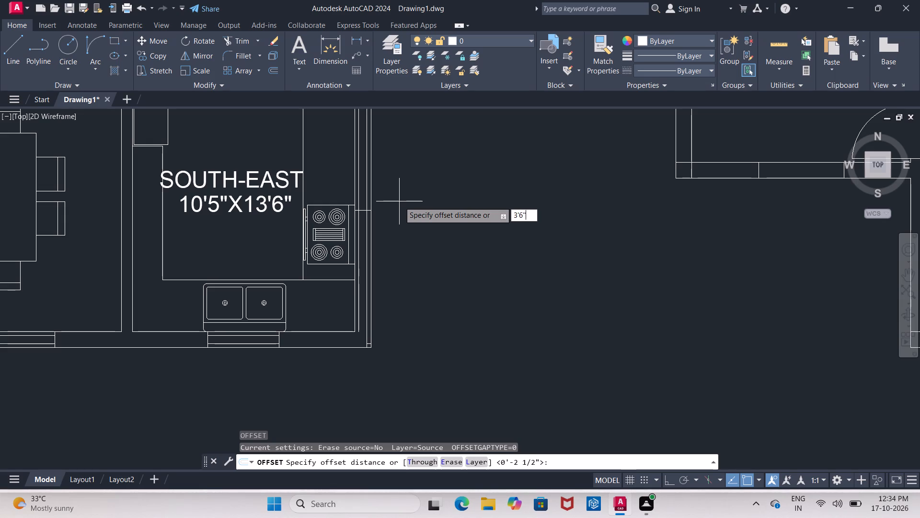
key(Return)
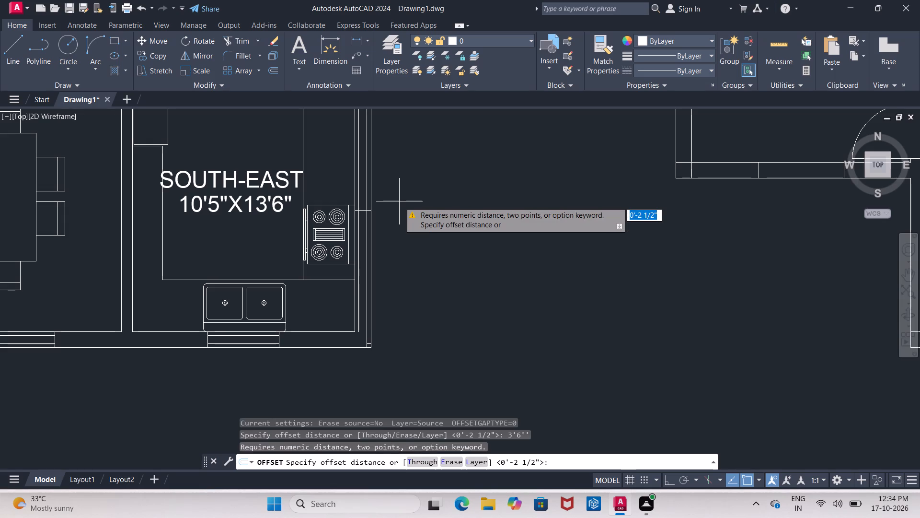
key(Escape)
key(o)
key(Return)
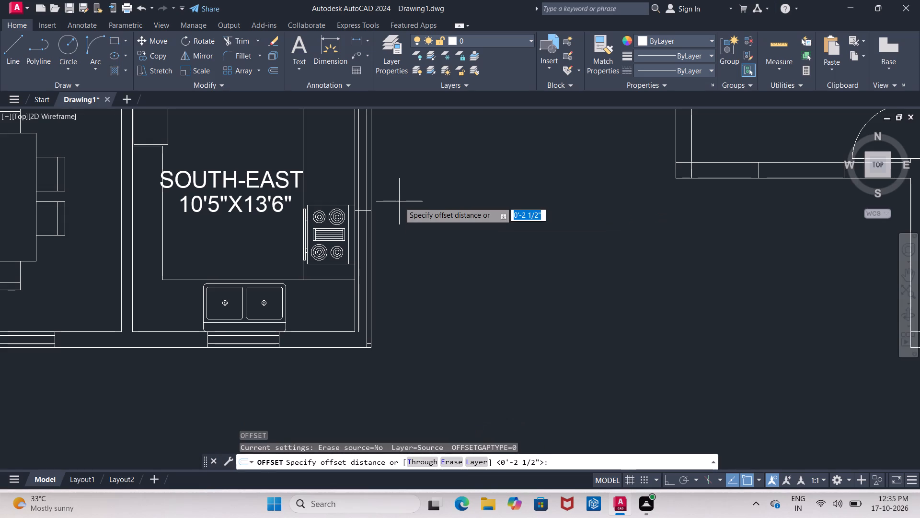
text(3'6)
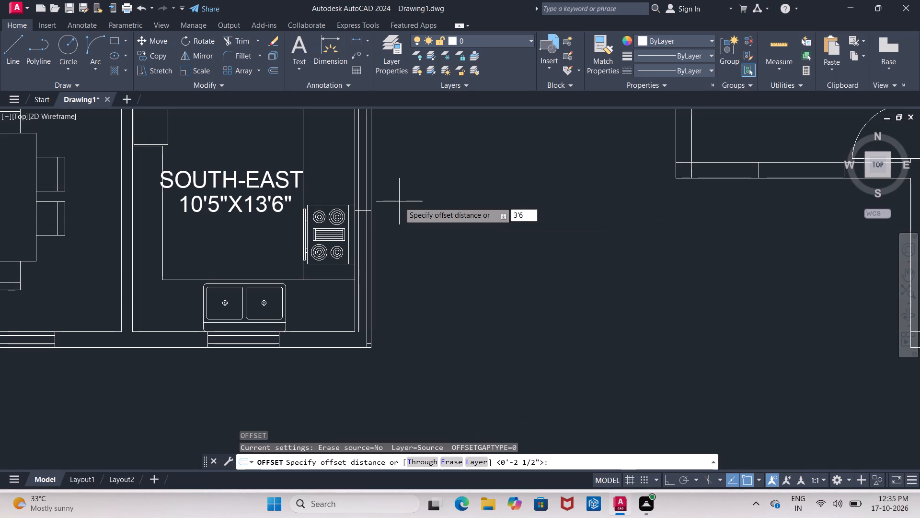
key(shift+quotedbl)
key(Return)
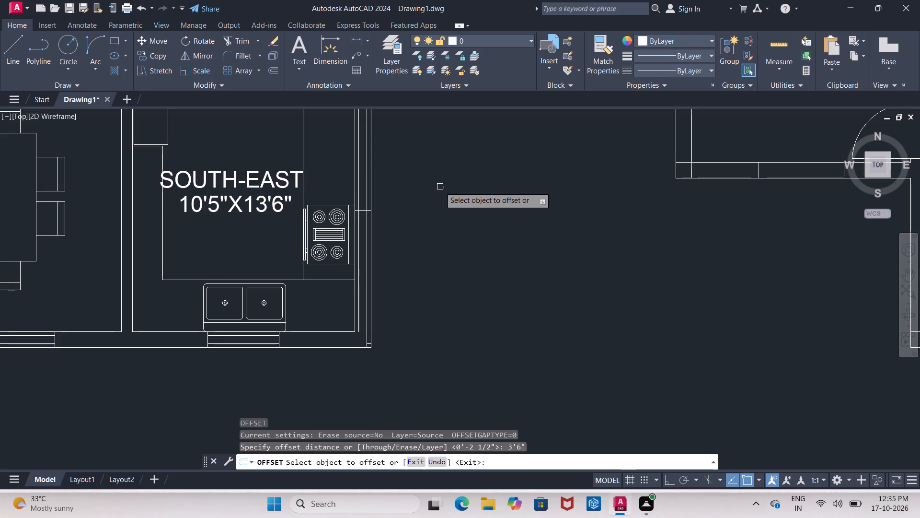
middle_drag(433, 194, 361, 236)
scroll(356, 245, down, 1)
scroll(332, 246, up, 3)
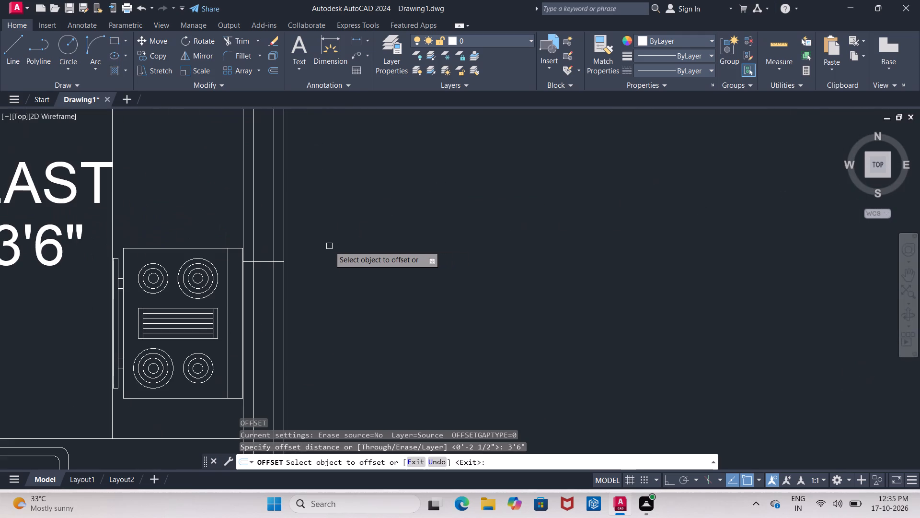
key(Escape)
Offset the short cross line in the kitchen's east wall beside the stove 1'8" to the north and to the south.
key(o)
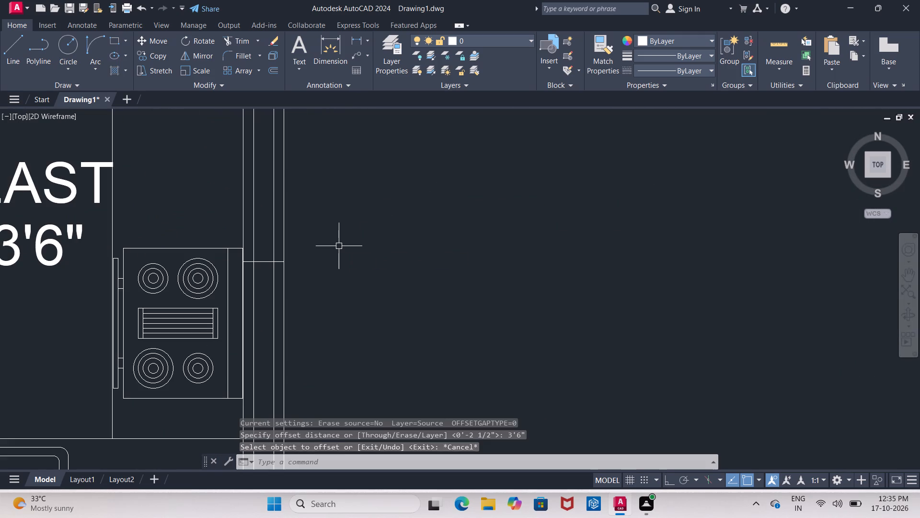
key(Return)
text(1'8")
key(Return)
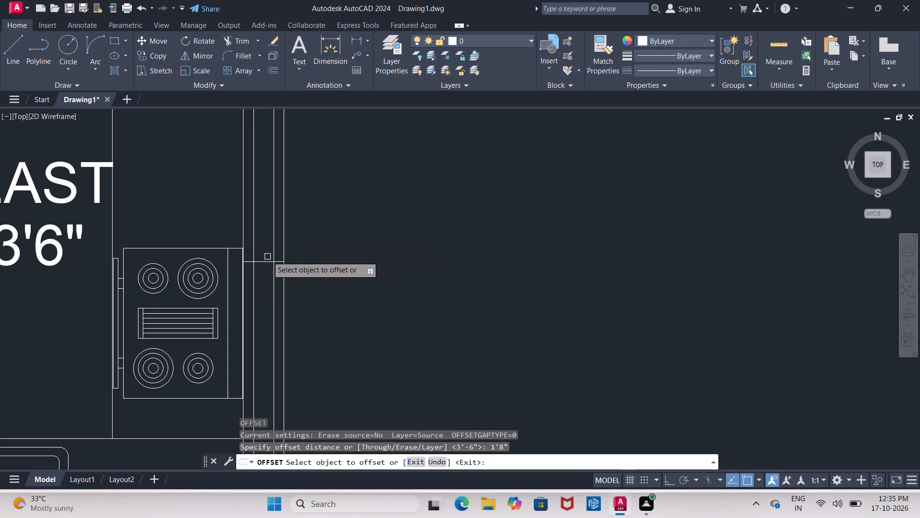
click(263, 265)
click(264, 262)
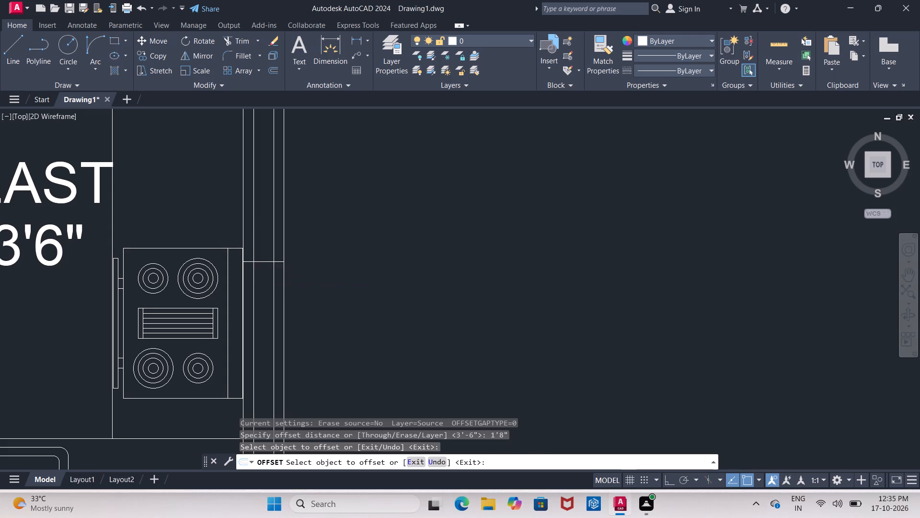
scroll(264, 234, down, 3)
scroll(264, 234, up, 3)
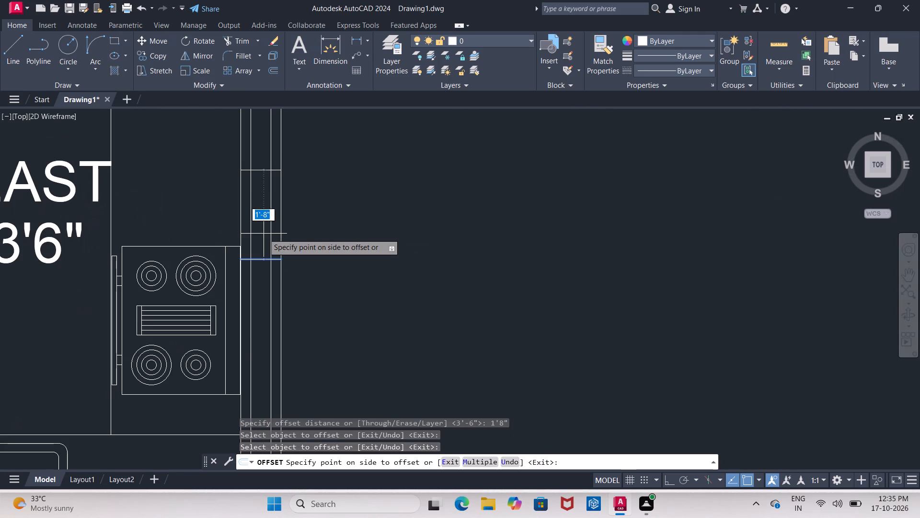
click(264, 234)
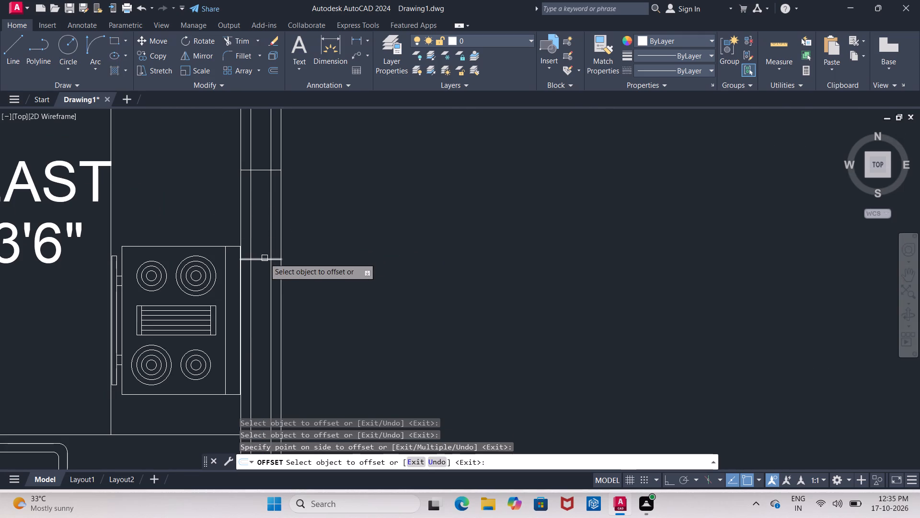
click(264, 258)
click(260, 315)
key(Escape)
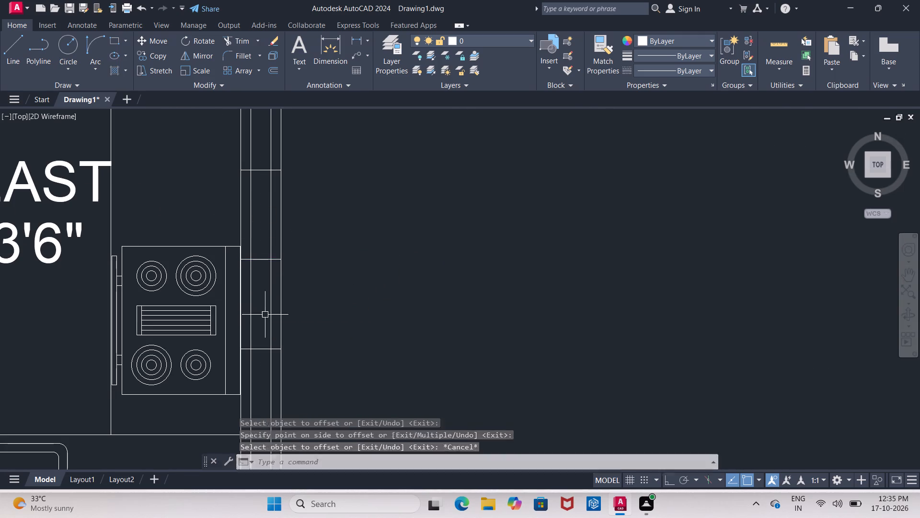
Delete the original cross line midway between the two new window edges in the kitchen's east wall.
click(262, 262)
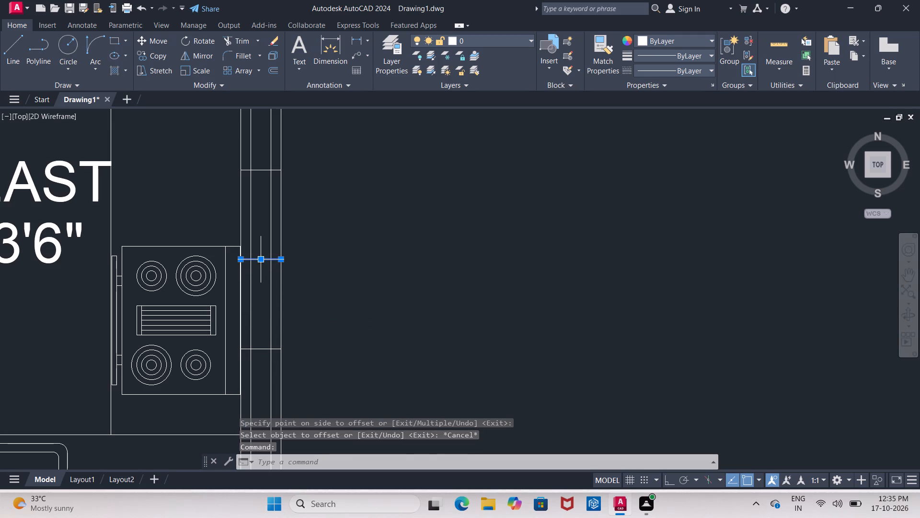
key(Delete)
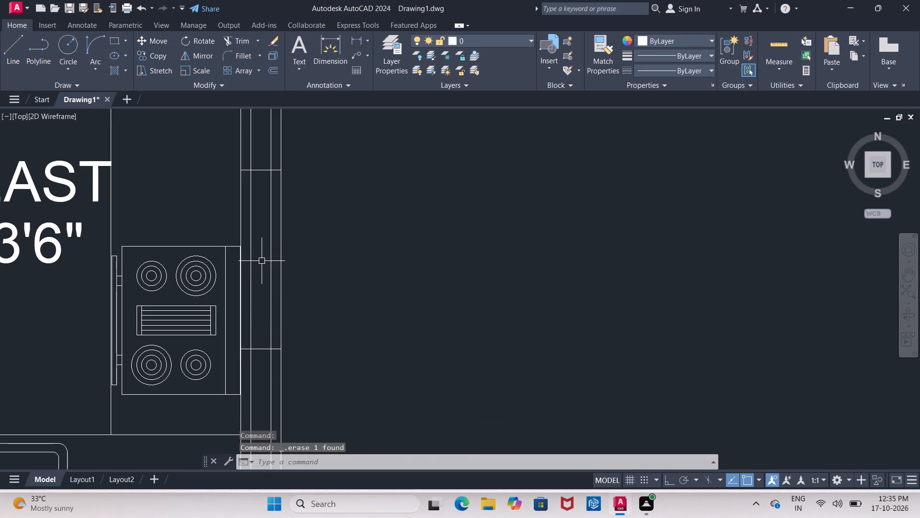
Trim both offset lines in the kitchen's east wall north and south of the window opening beside the stove.
text(TR)
key(Return)
key(Return)
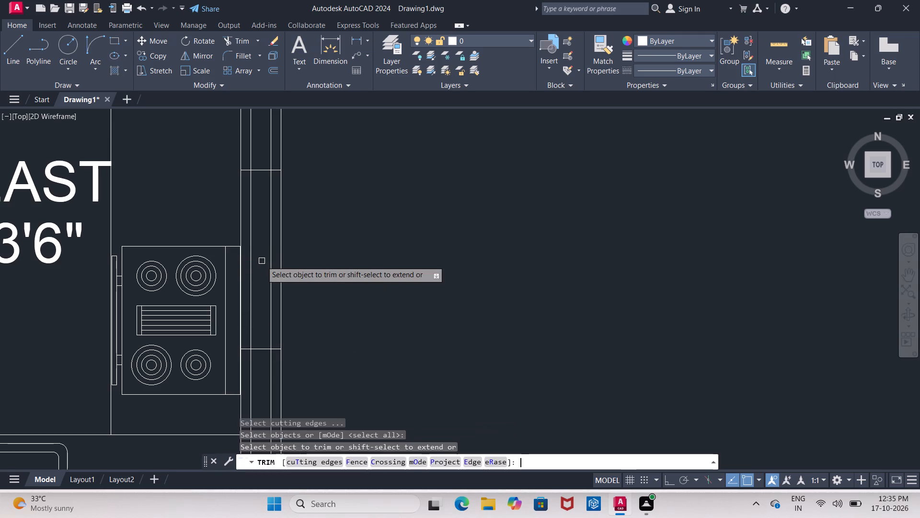
click(253, 160)
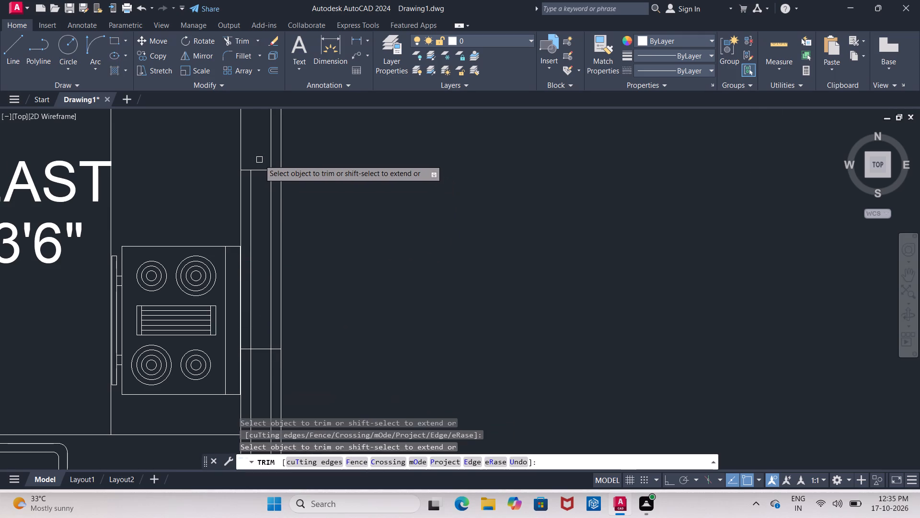
scroll(259, 160, down, 3)
middle_drag(259, 160, 262, 256)
scroll(262, 254, up, 3)
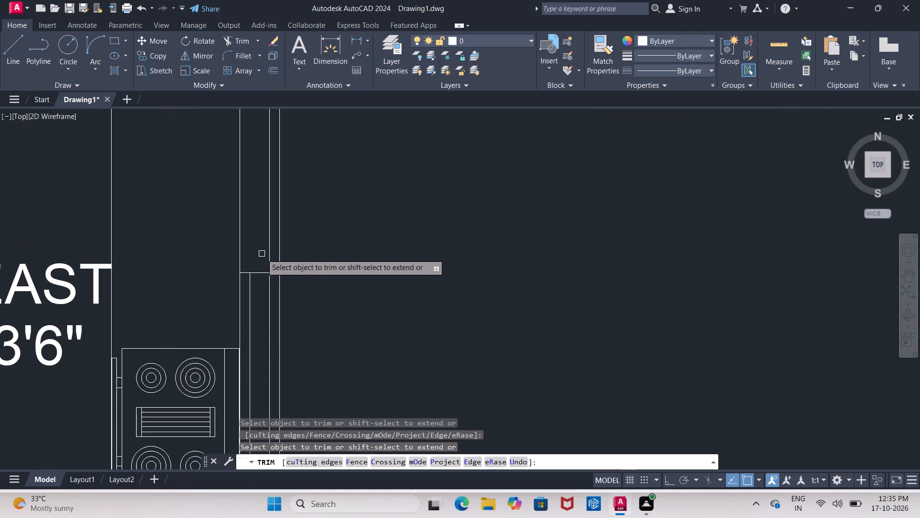
click(270, 259)
scroll(271, 259, down, 4)
scroll(267, 320, up, 4)
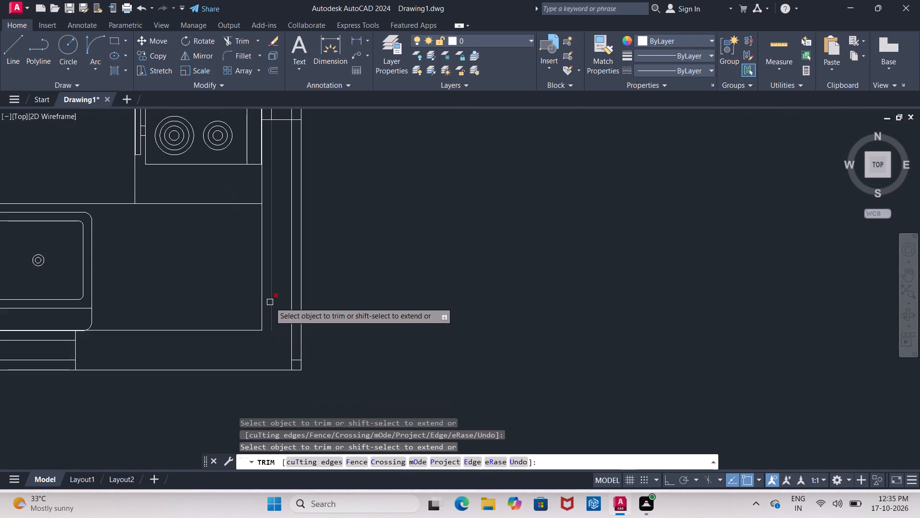
click(271, 300)
click(289, 323)
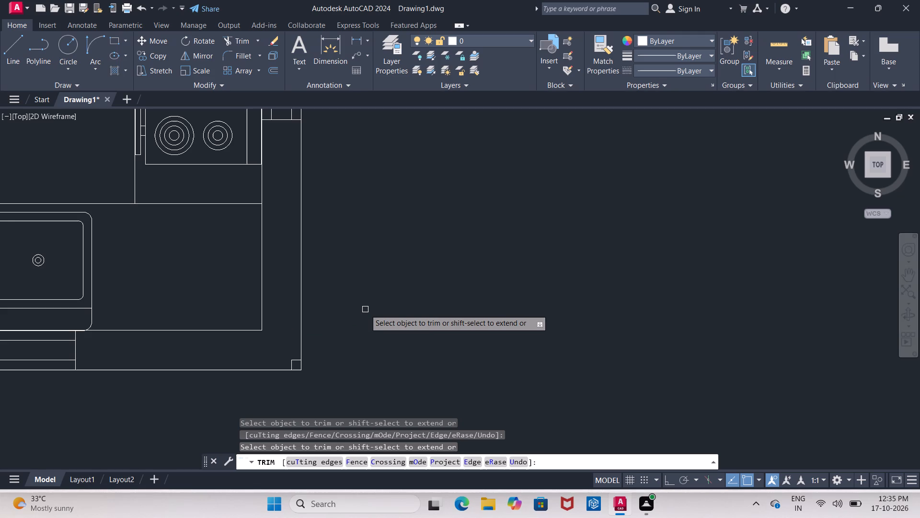
key(Escape)
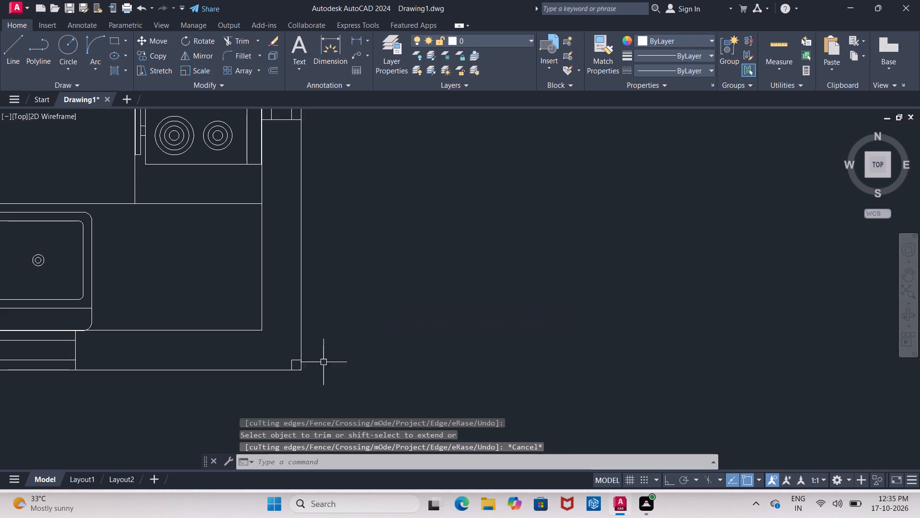
Delete the two short leftover lines forming a small square at the kitchen's south-east outer wall corner.
scroll(295, 377, up, 3)
click(274, 334)
click(287, 314)
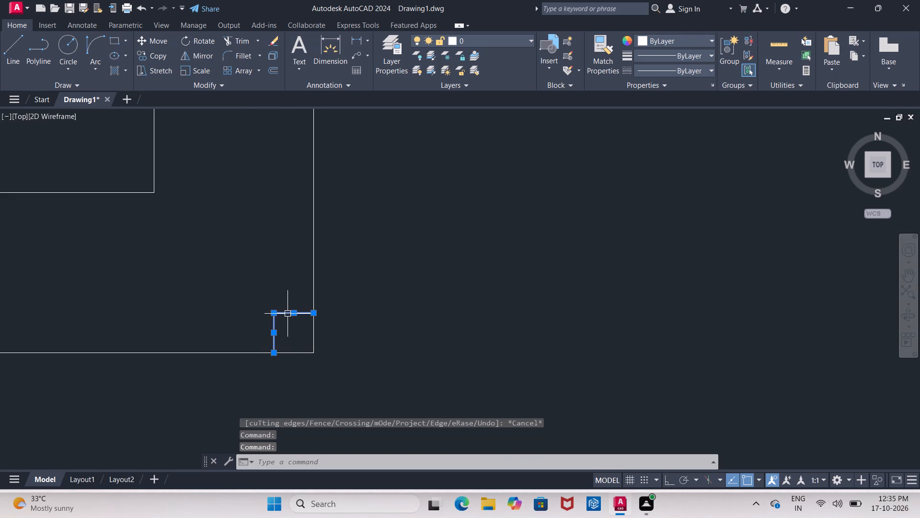
key(Delete)
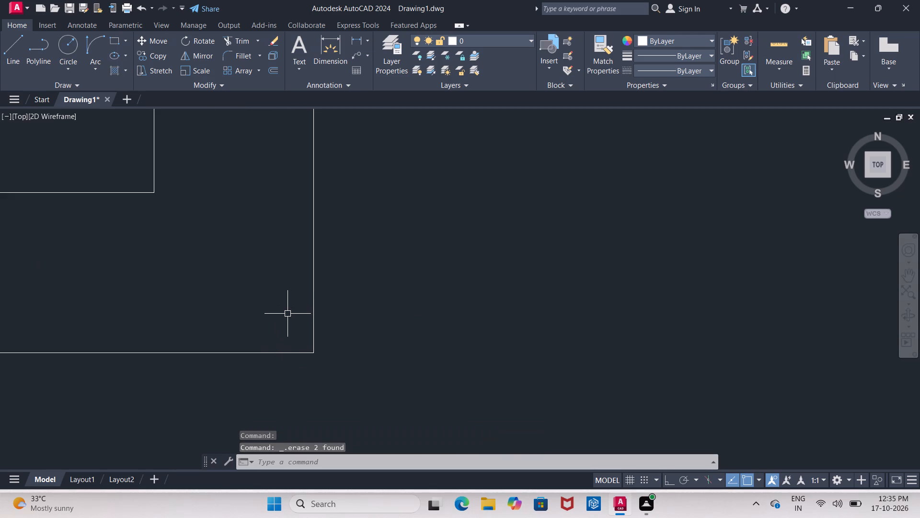
Examine the furnished floor plan's windows against the unfurnished plan beside it.
scroll(402, 259, down, 5)
scroll(493, 268, down, 2)
scroll(540, 256, down, 2)
middle_drag(540, 256, 481, 226)
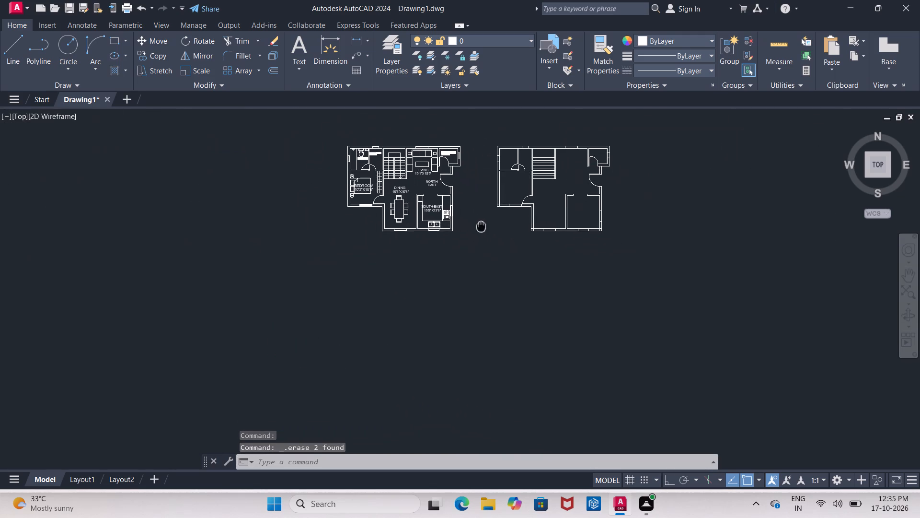
middle_drag(481, 226, 476, 226)
scroll(575, 197, up, 3)
scroll(522, 168, down, 1)
middle_drag(522, 168, 527, 179)
middle_drag(335, 224, 368, 239)
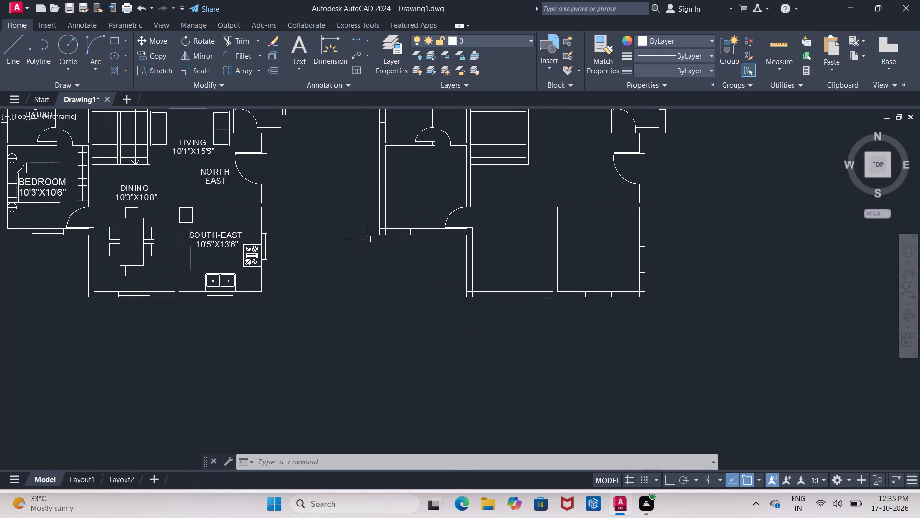